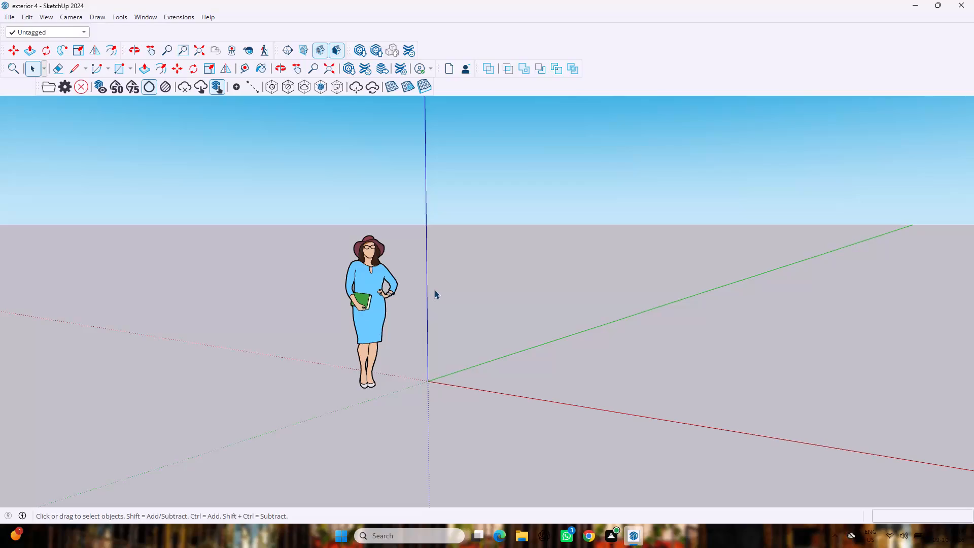
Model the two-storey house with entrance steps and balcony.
Delete the default human figure standing near the origin.
left_click(379, 287)
key("Delete")
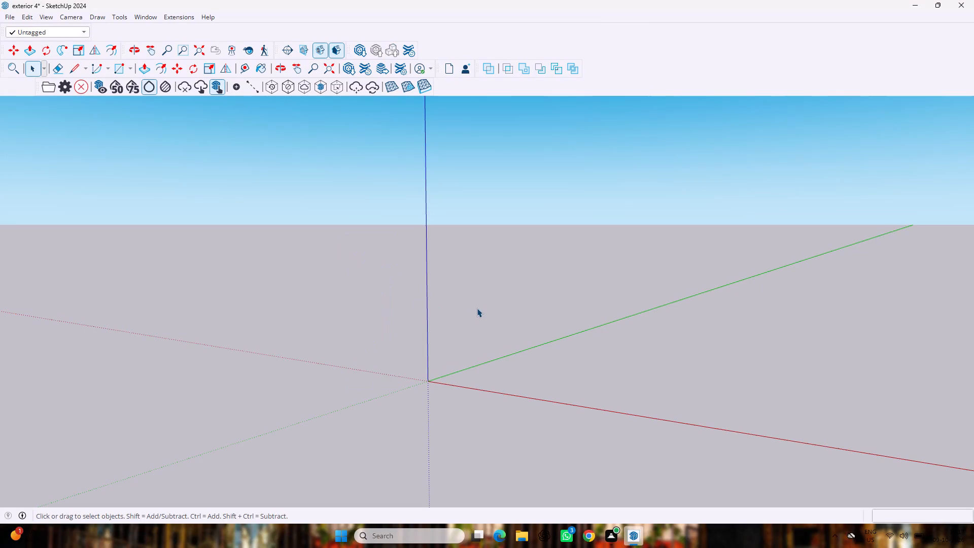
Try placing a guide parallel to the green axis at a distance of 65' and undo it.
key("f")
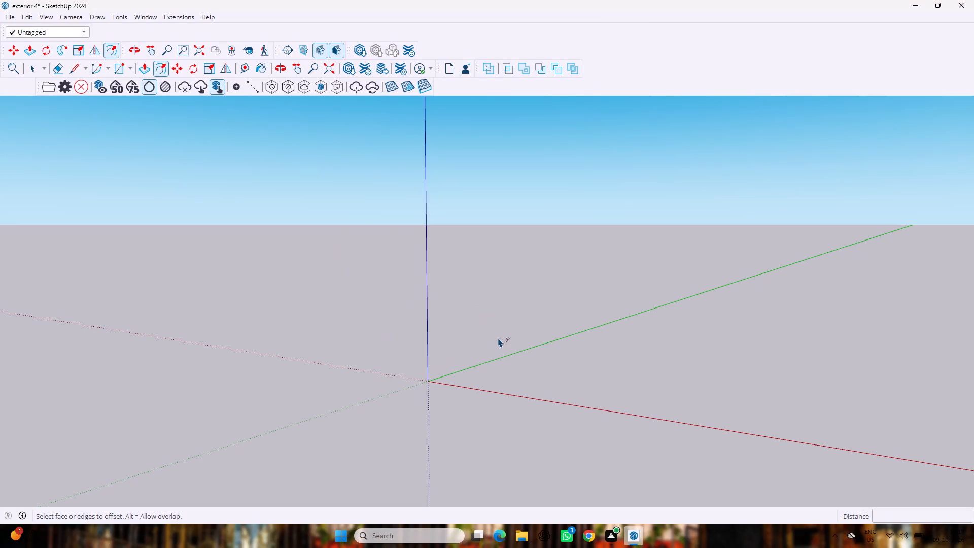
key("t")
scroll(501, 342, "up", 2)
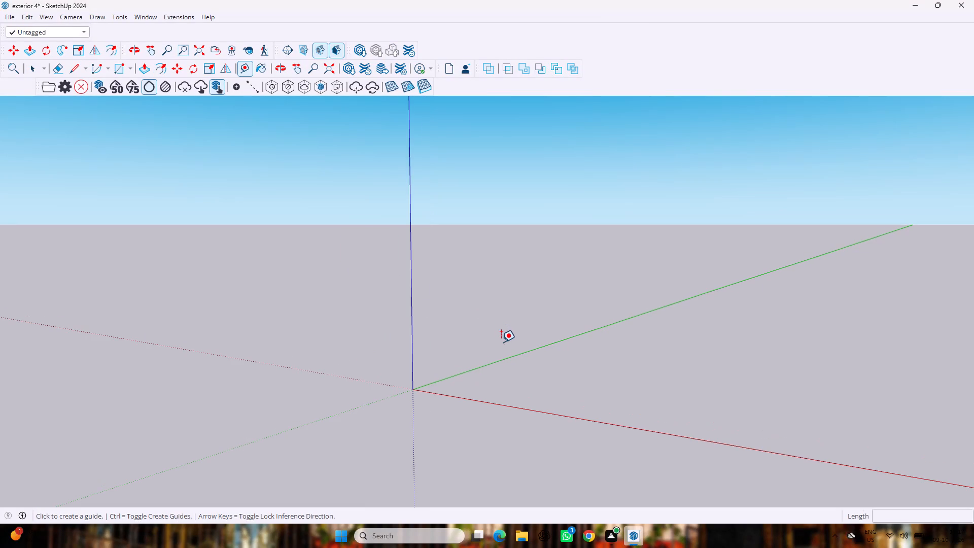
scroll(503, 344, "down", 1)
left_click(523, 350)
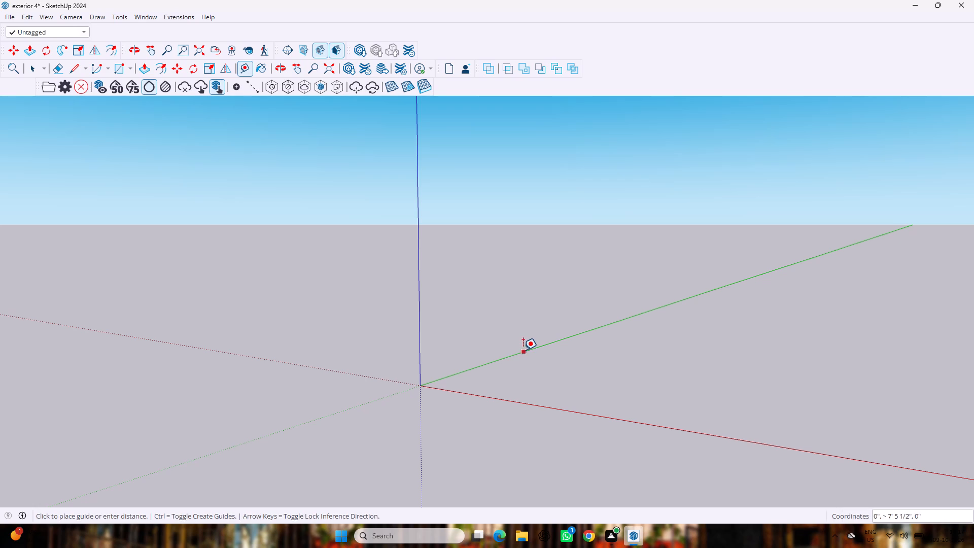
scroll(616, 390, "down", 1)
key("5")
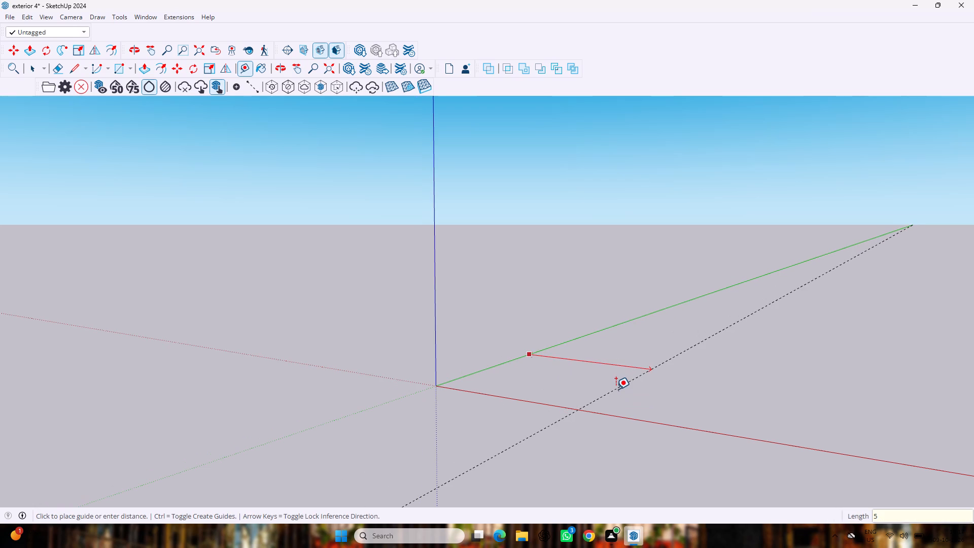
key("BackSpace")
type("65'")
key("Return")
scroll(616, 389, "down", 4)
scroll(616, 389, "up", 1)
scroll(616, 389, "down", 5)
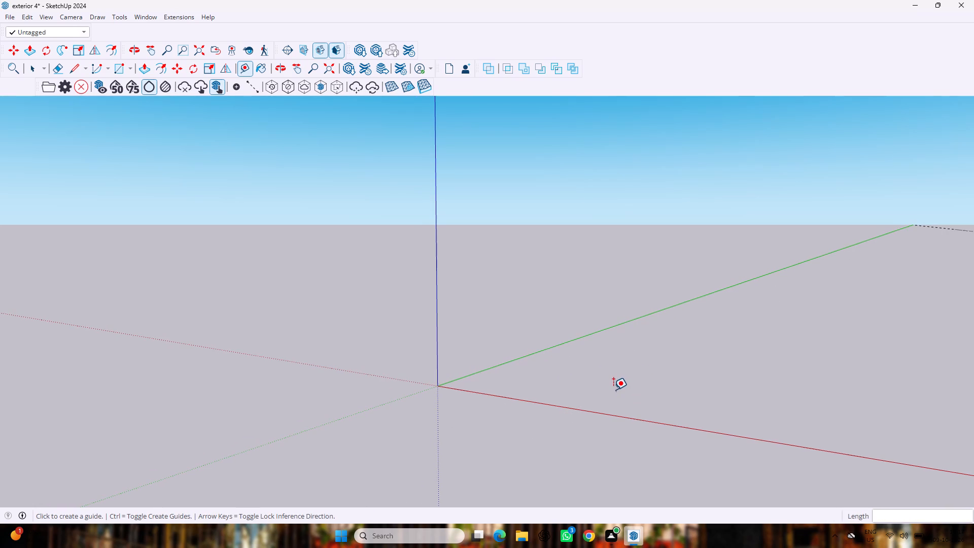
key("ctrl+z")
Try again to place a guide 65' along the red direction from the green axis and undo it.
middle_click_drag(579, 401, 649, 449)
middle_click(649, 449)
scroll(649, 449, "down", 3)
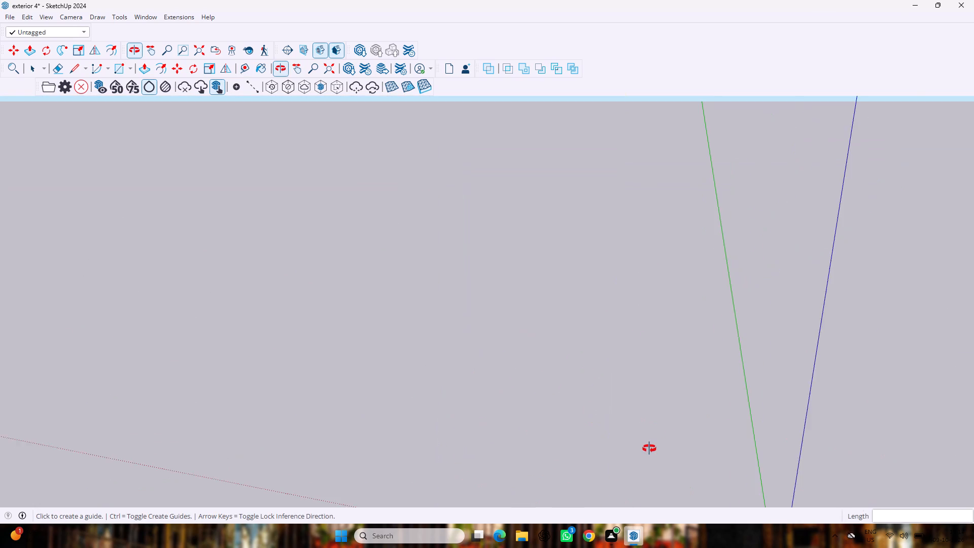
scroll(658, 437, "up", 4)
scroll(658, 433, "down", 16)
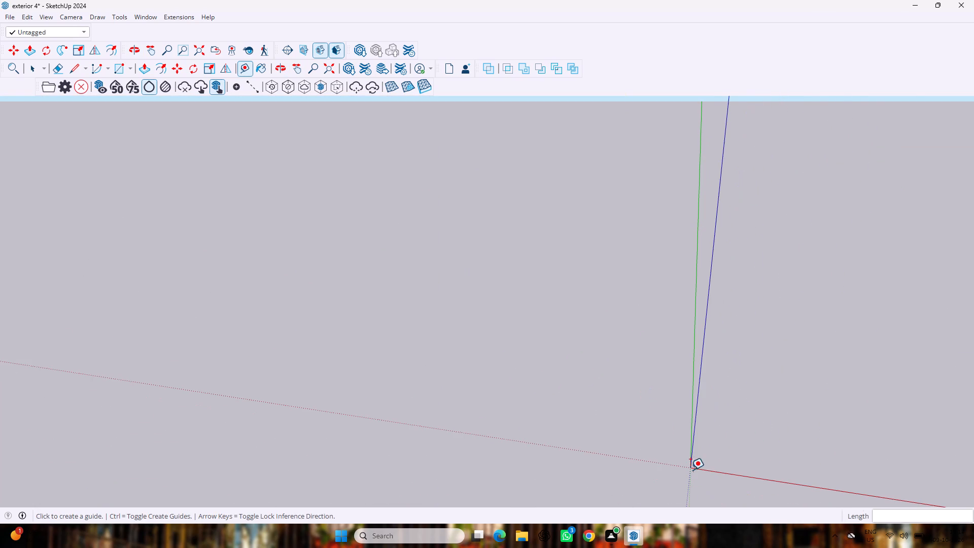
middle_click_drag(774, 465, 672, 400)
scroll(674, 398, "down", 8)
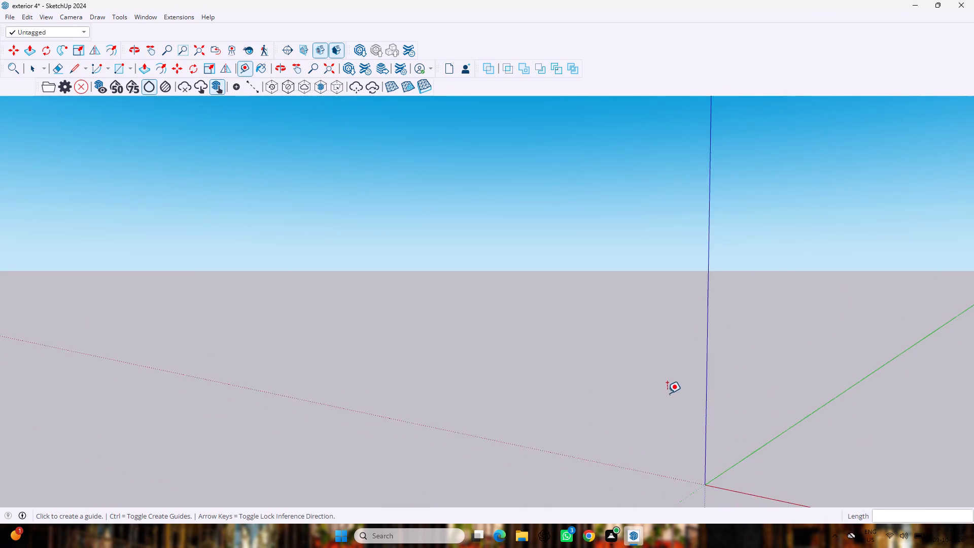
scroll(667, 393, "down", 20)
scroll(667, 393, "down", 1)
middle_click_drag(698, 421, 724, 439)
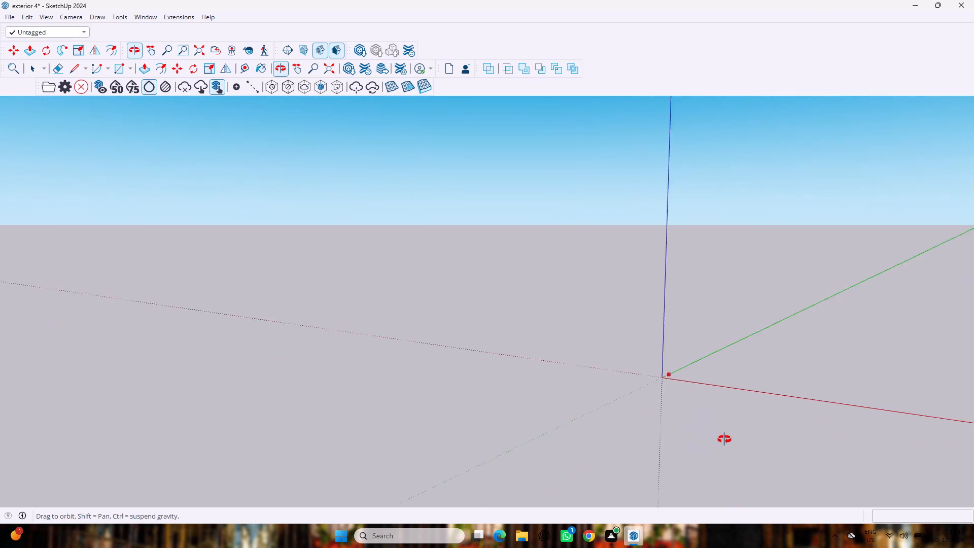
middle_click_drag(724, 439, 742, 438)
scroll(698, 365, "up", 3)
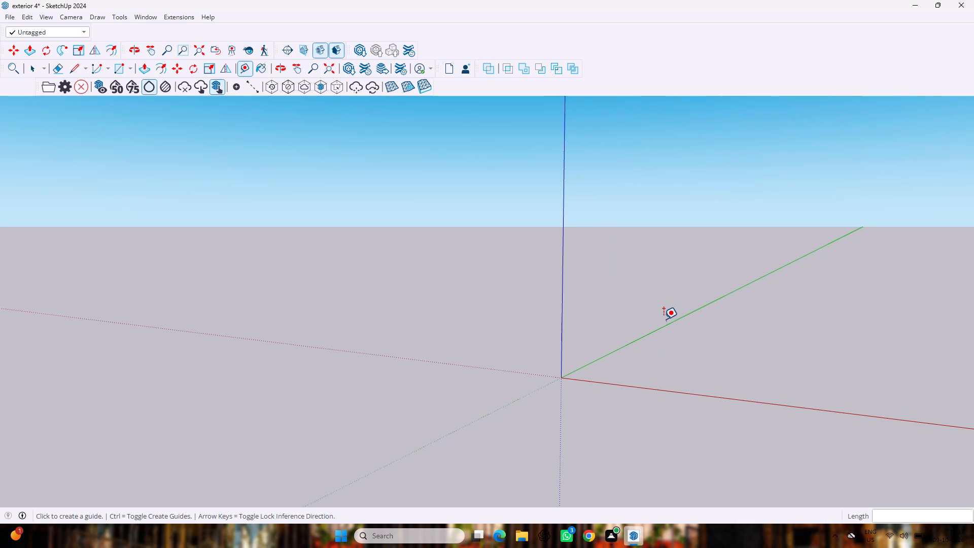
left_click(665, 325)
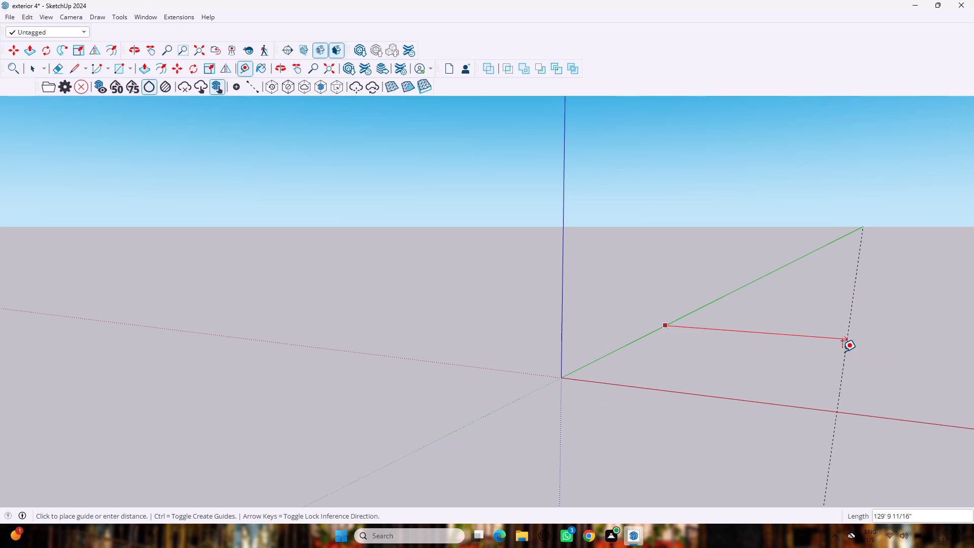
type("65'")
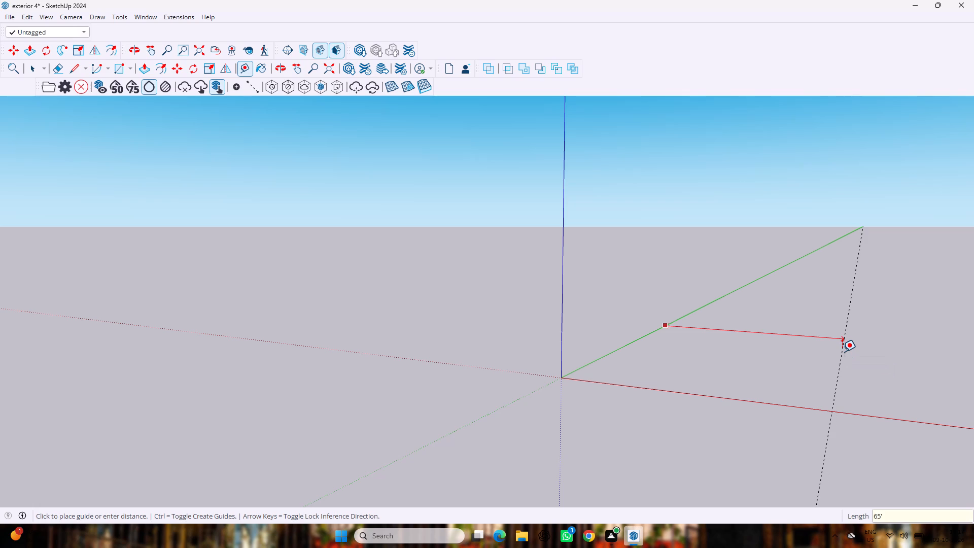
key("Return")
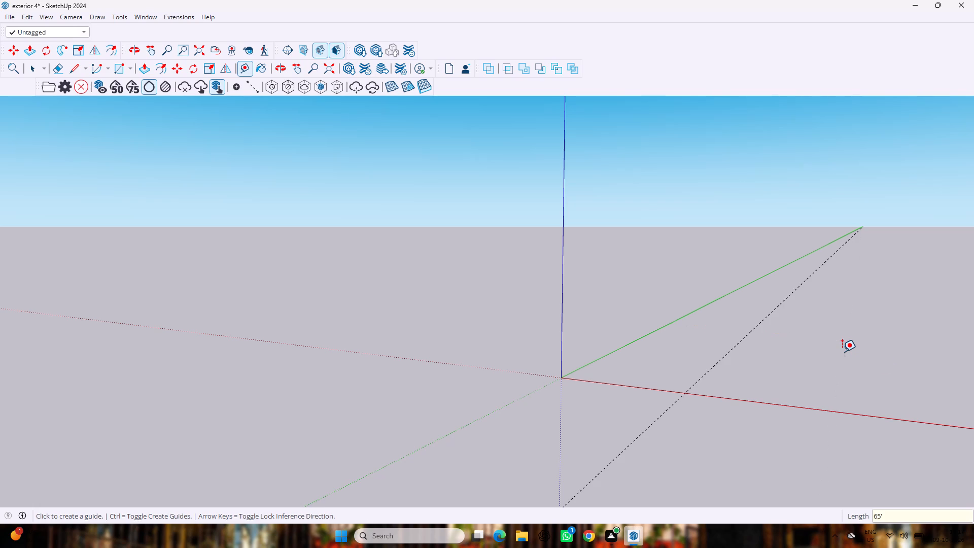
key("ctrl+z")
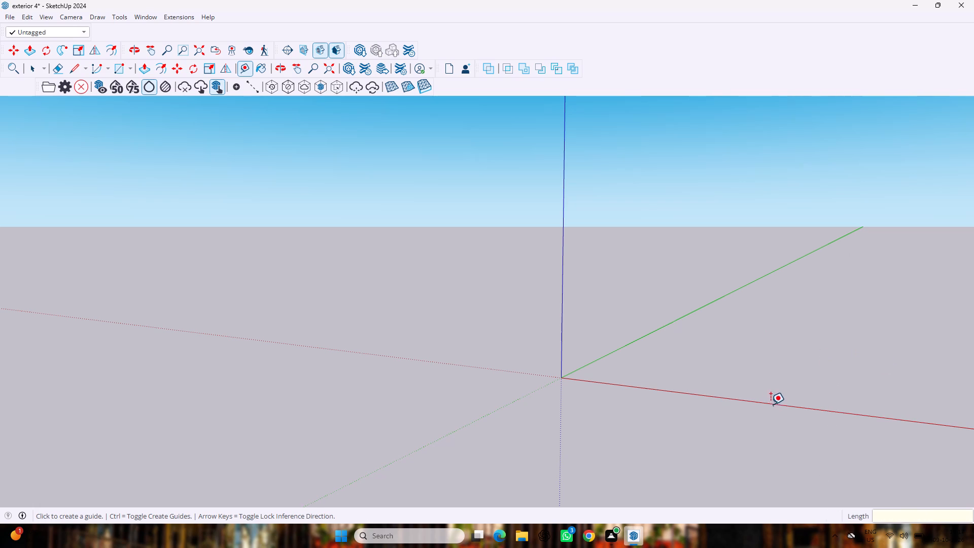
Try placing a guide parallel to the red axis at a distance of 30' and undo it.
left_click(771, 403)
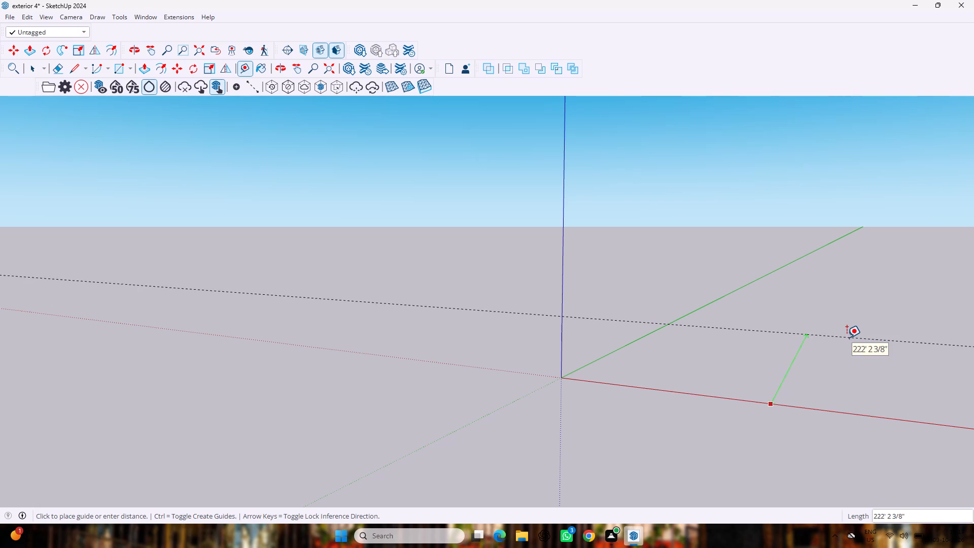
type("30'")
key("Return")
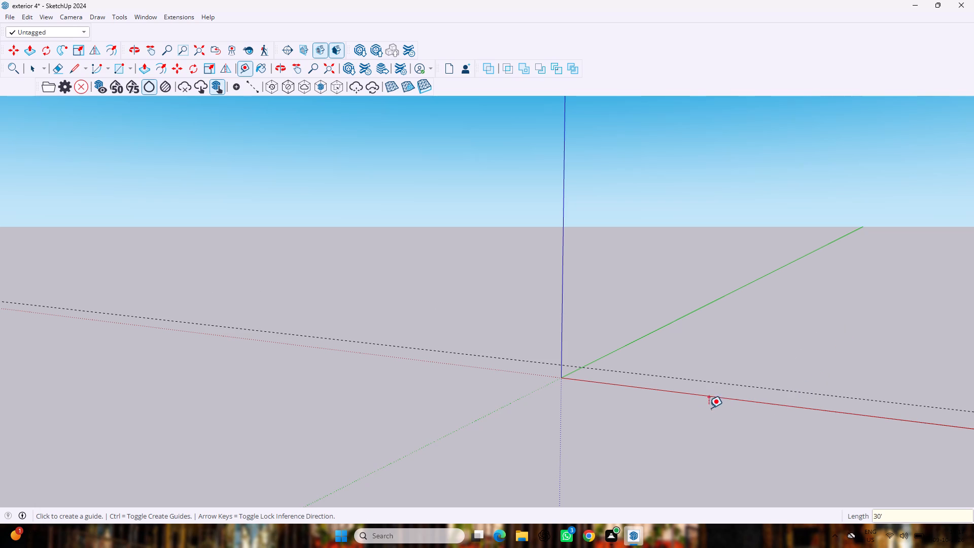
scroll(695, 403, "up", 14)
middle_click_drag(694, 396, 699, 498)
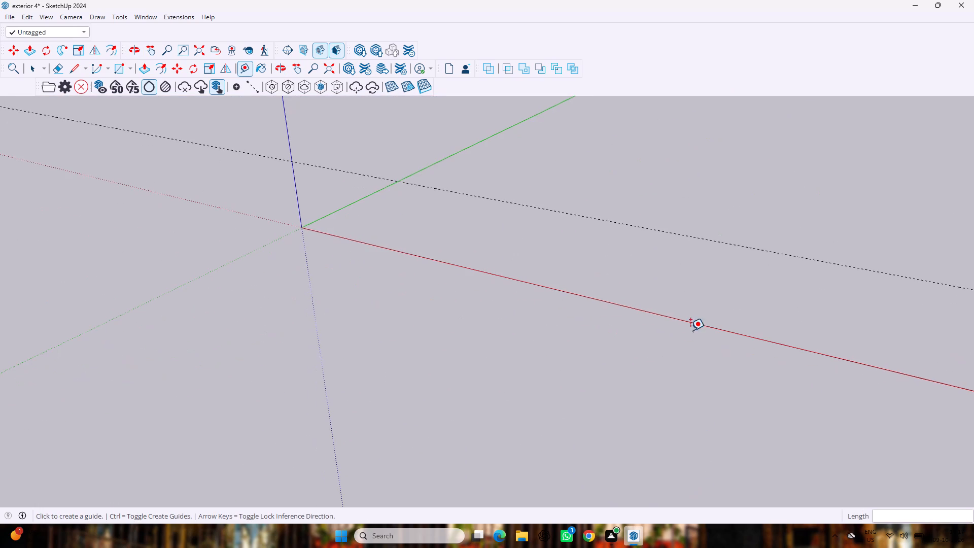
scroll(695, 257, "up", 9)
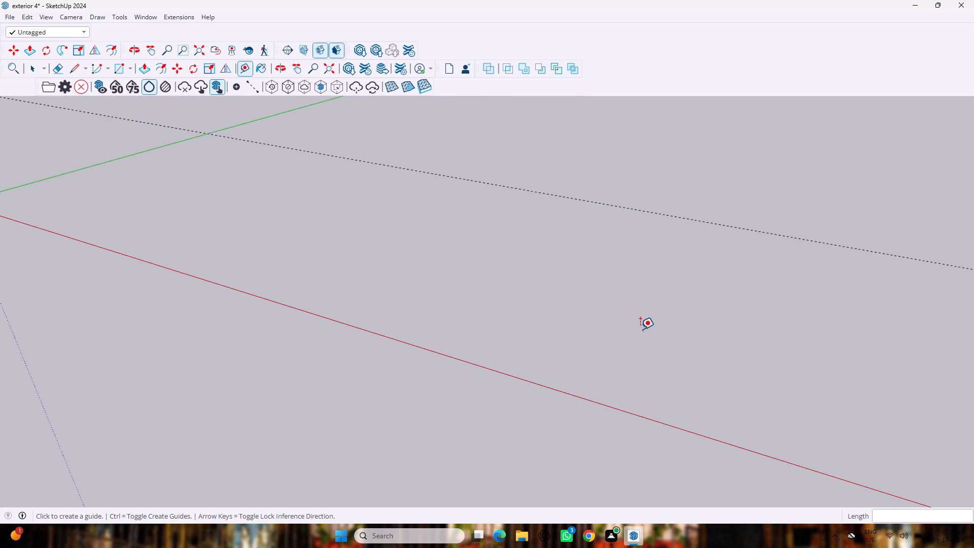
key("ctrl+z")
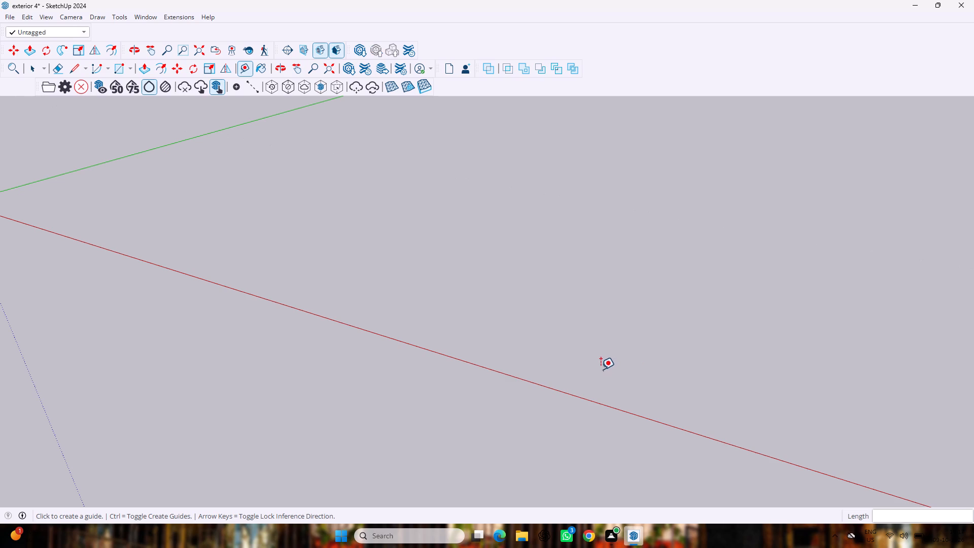
Mark out a 65' by 30' rectangle with guides offset 30' from the red axis and 65' from the green axis.
left_click(584, 400)
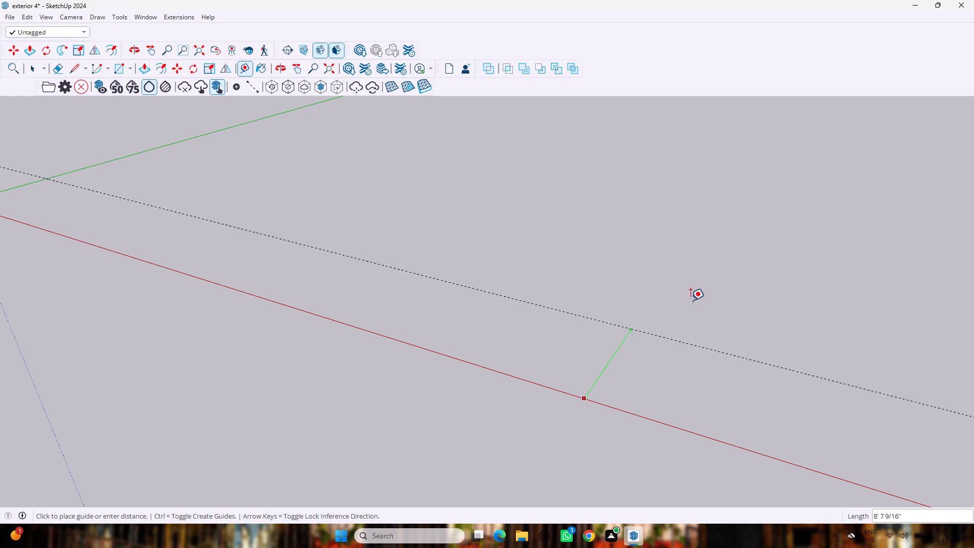
type("30'")
key("Return")
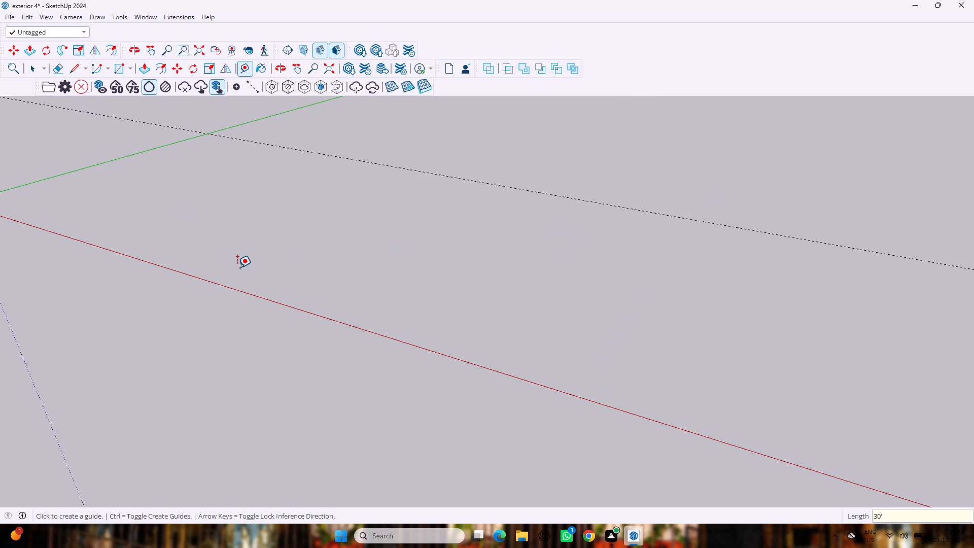
left_click(145, 153)
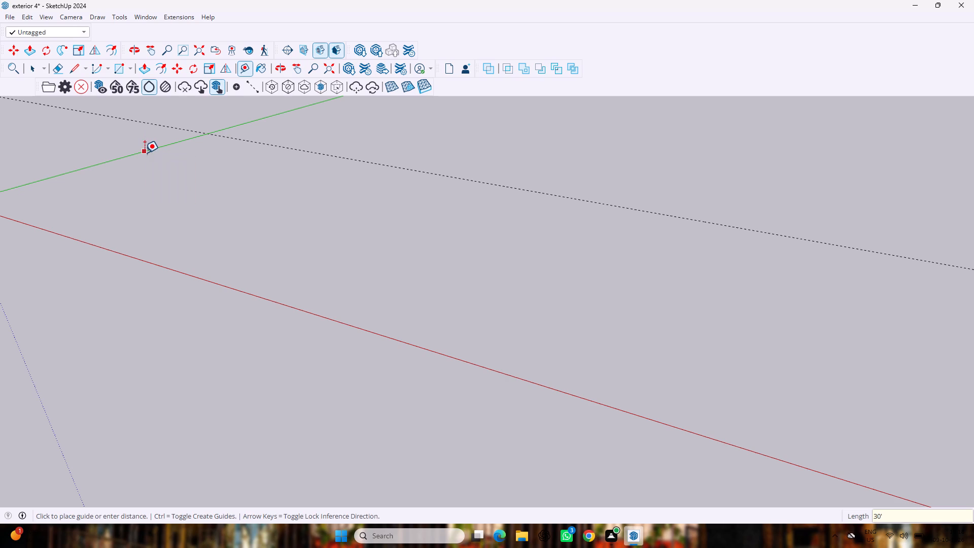
type("65'")
key("Return")
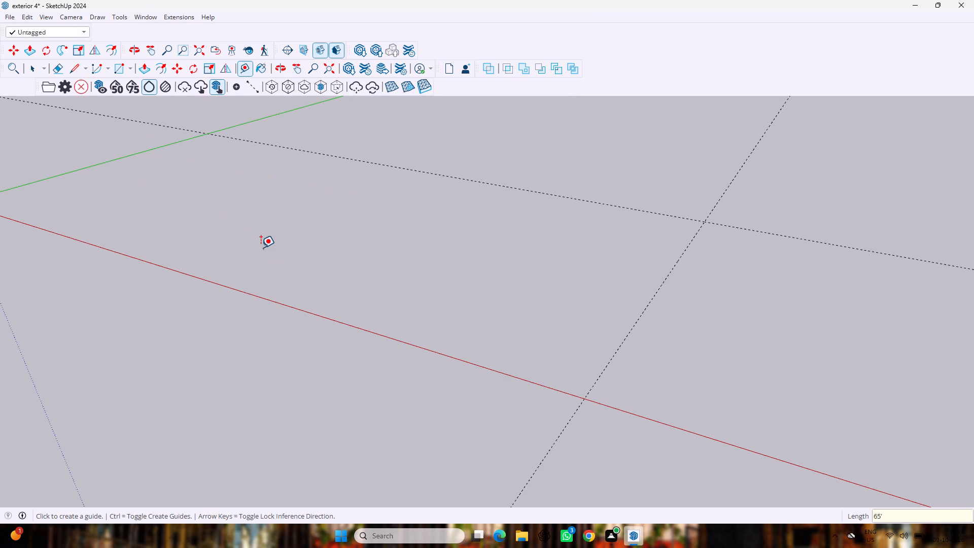
Place wall-thickness guides 9" inside the rectangle from the green axis and from the red axis.
scroll(261, 248, "down", 4)
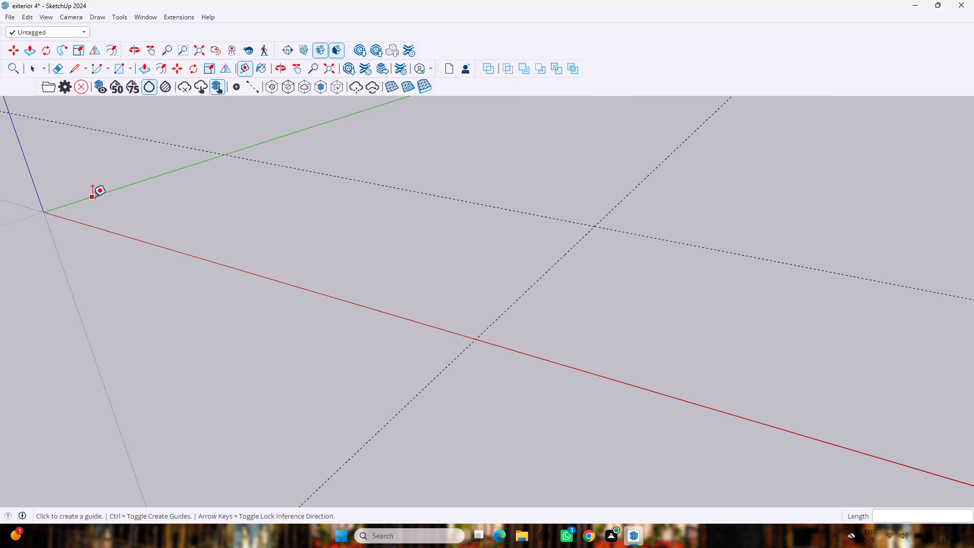
left_click(92, 195)
type("9\"")
key("Return")
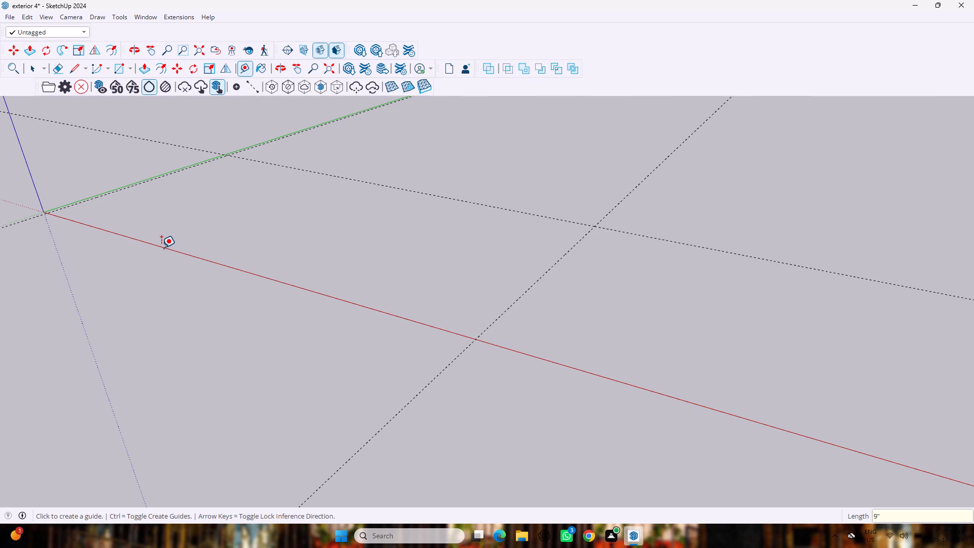
left_click(162, 247)
key("9")
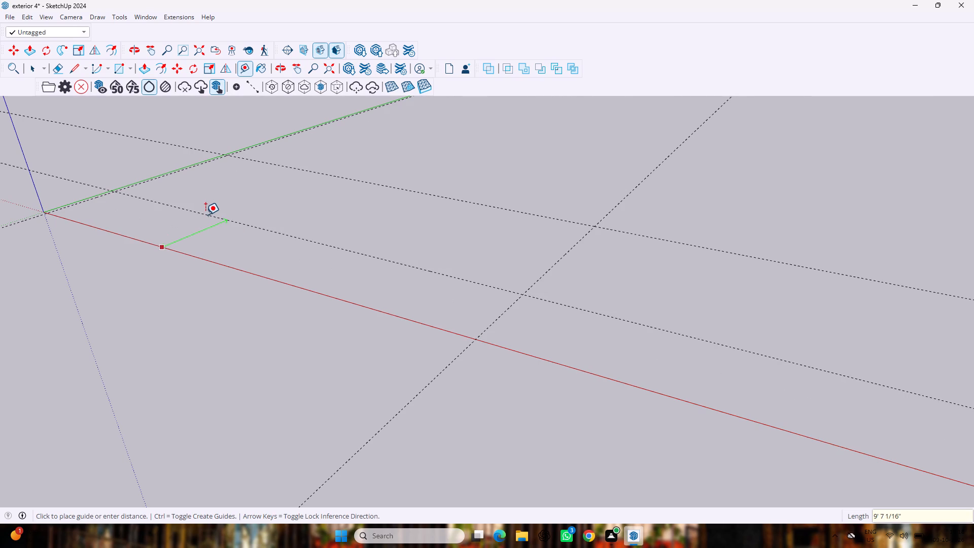
key("shift+quotedbl")
key("Return")
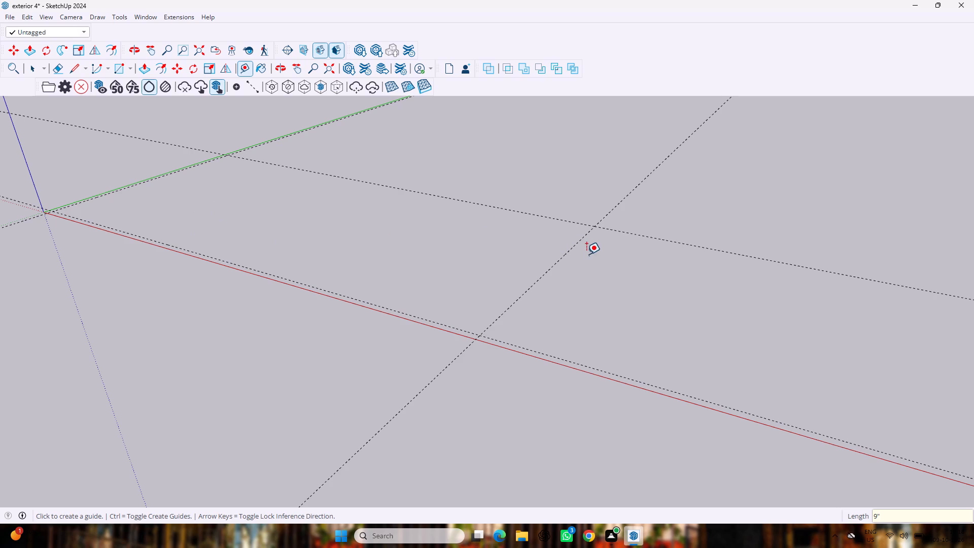
Place guides 9" inward from the 65' guide and from the 30' guide to complete the inner outline.
left_click(565, 250)
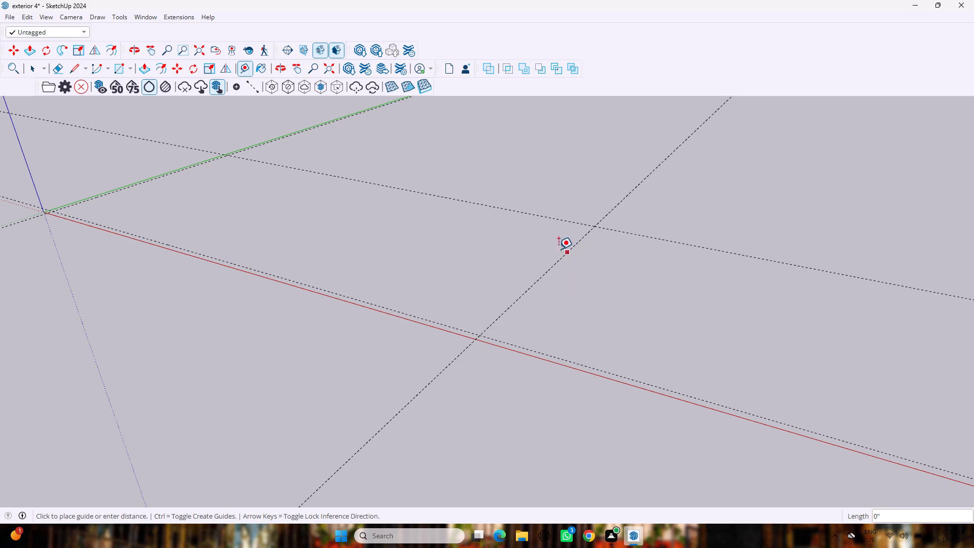
type("9\"")
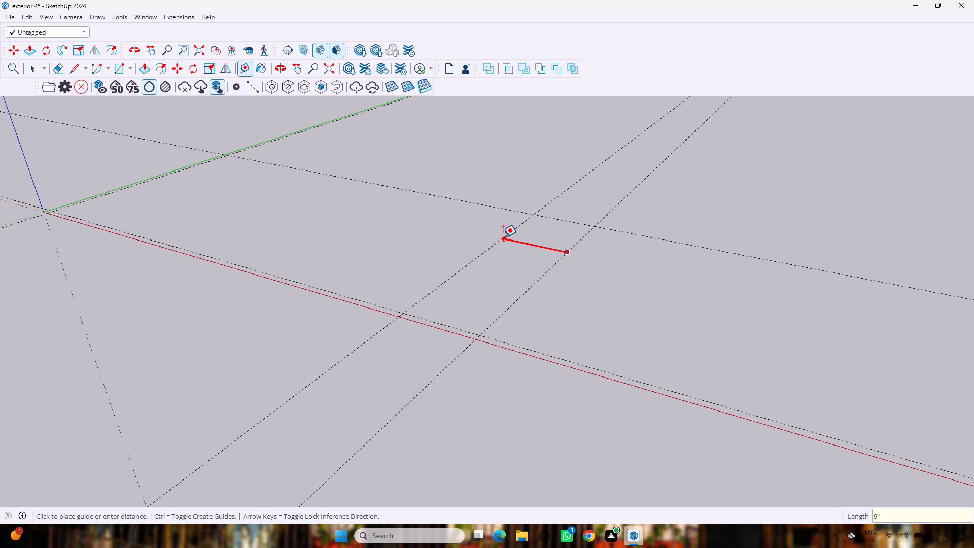
key("Return")
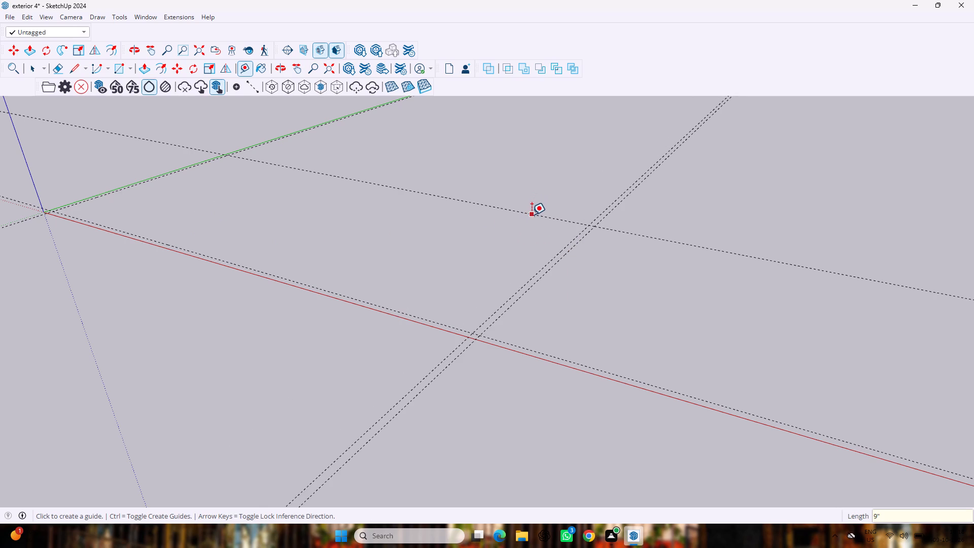
left_click(532, 215)
type("9\"")
key("Return")
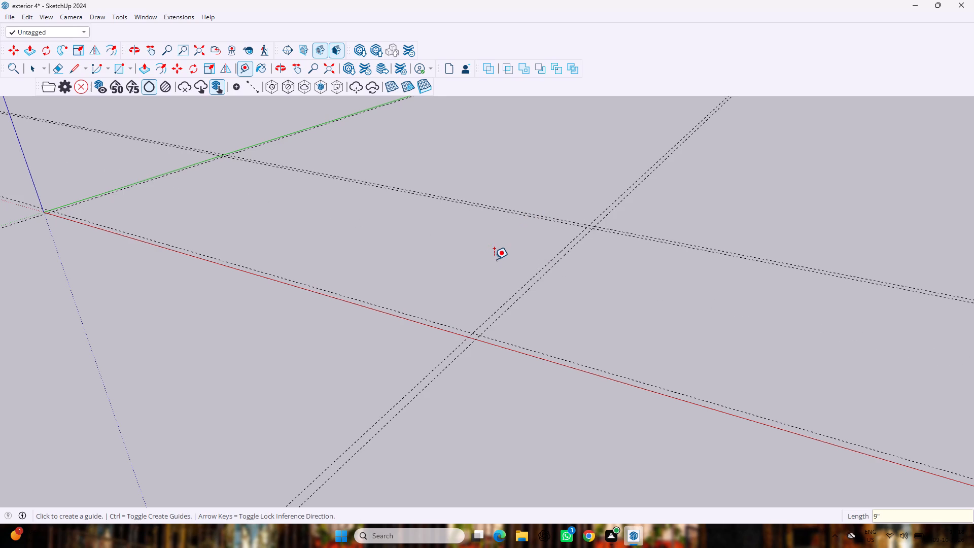
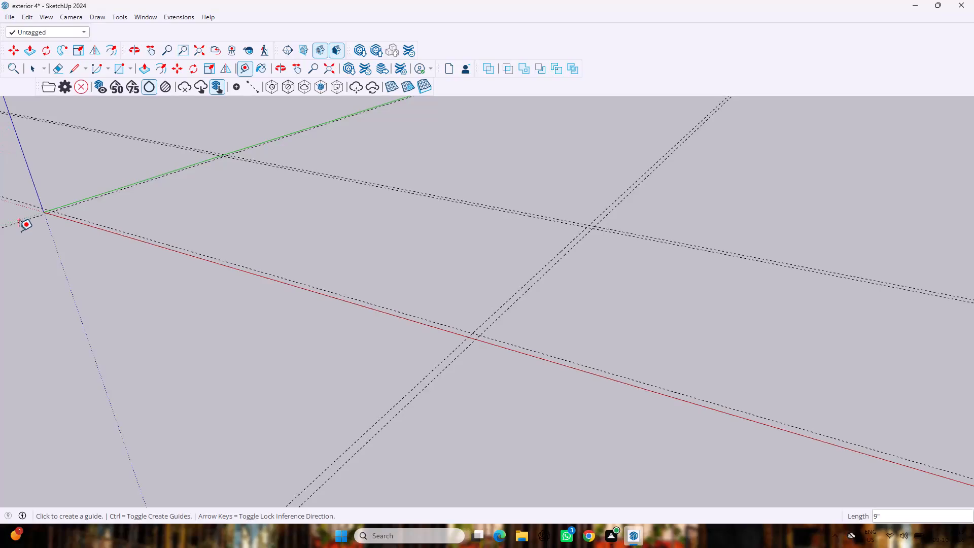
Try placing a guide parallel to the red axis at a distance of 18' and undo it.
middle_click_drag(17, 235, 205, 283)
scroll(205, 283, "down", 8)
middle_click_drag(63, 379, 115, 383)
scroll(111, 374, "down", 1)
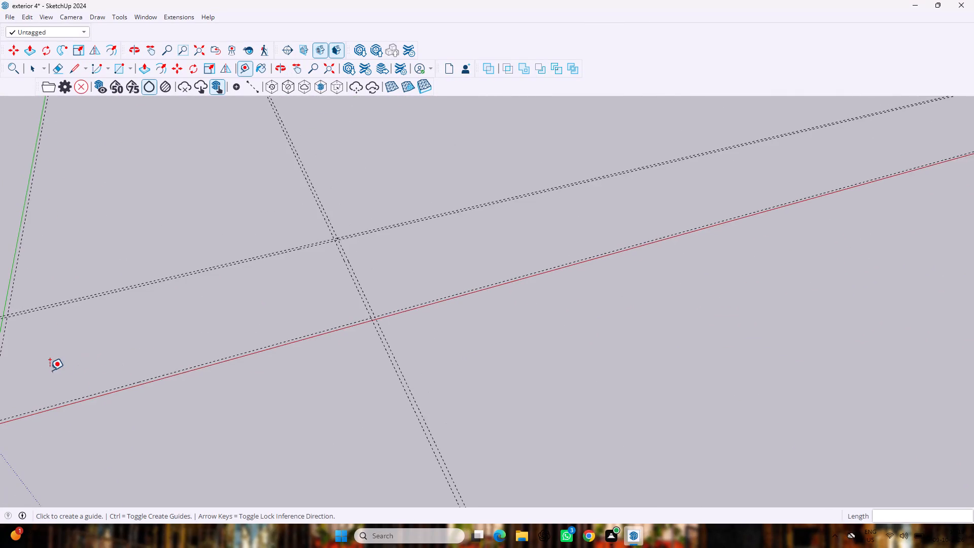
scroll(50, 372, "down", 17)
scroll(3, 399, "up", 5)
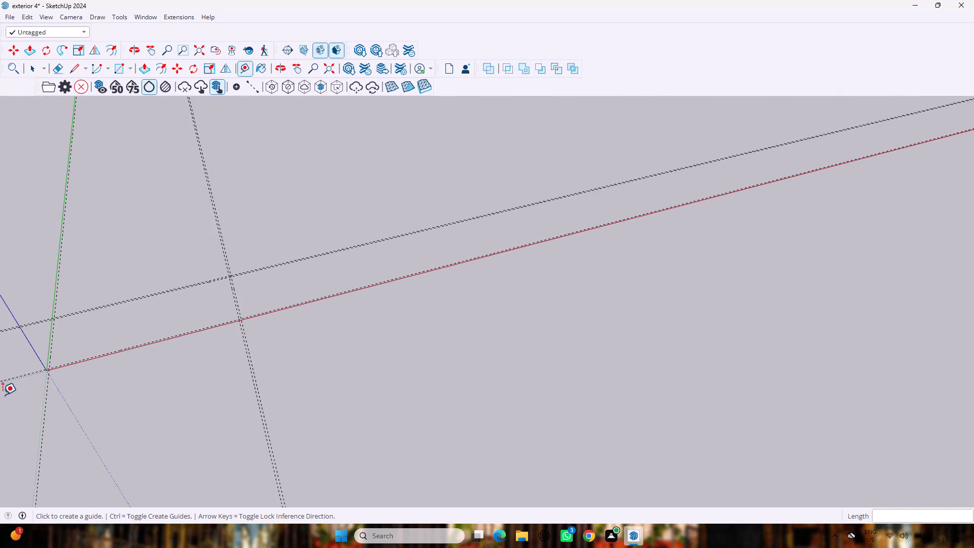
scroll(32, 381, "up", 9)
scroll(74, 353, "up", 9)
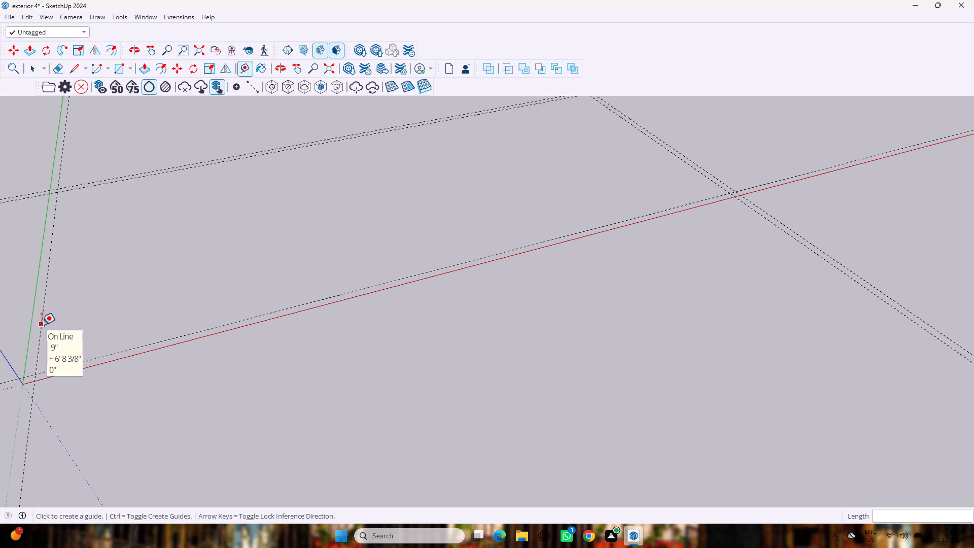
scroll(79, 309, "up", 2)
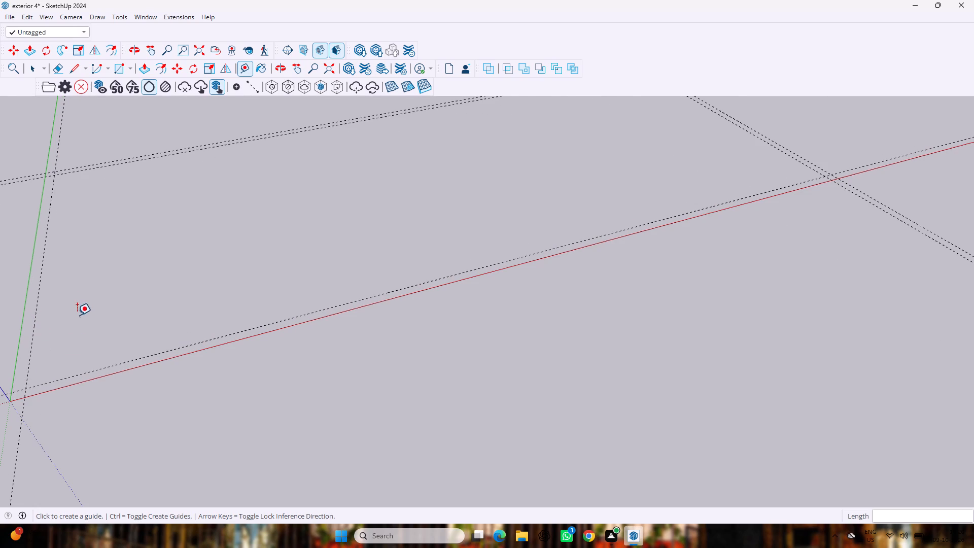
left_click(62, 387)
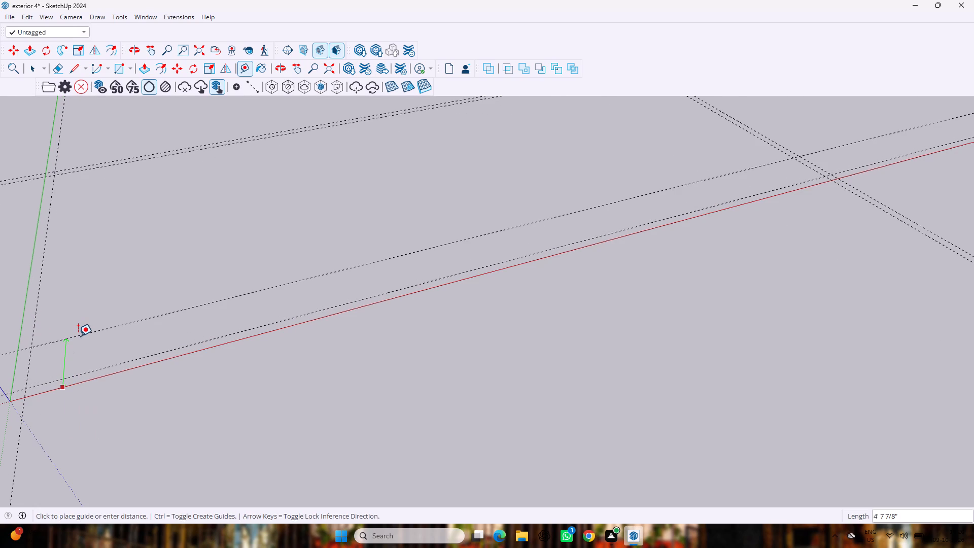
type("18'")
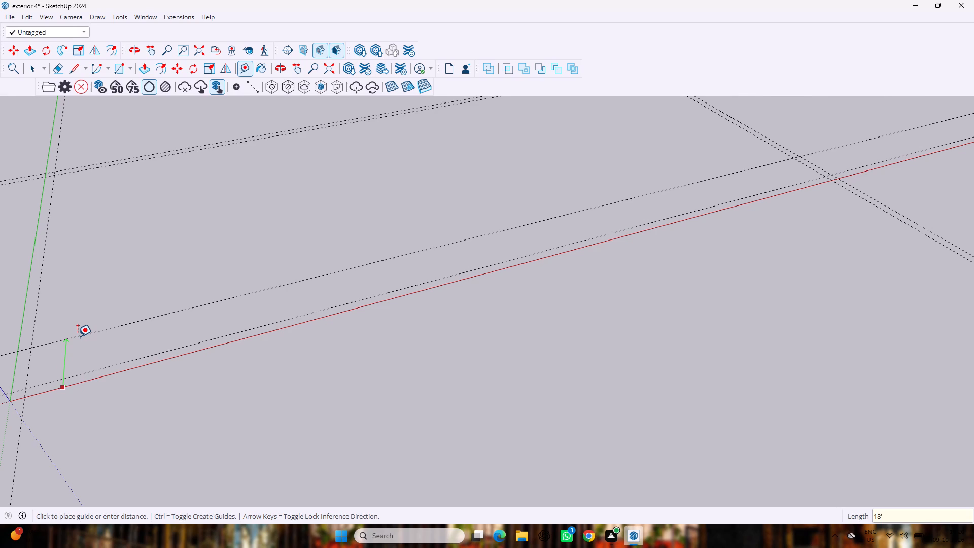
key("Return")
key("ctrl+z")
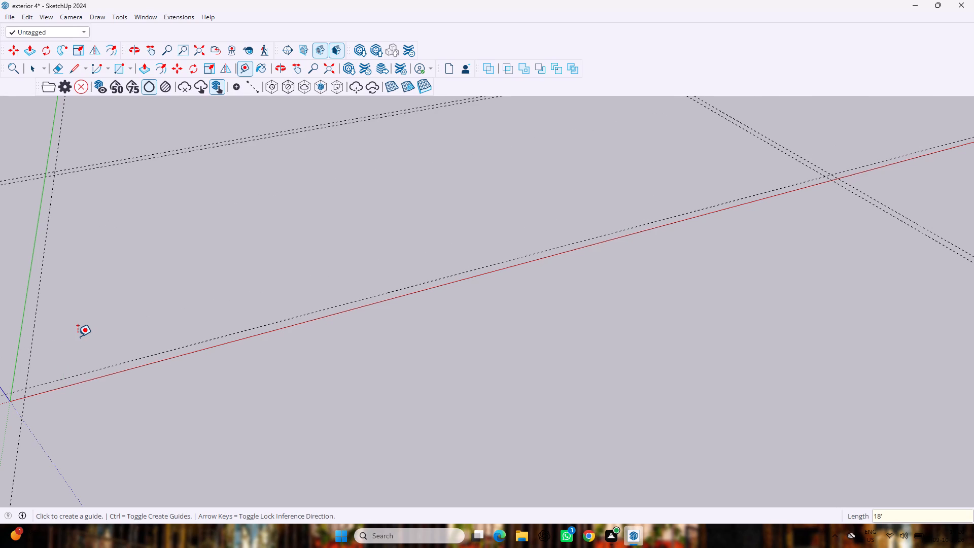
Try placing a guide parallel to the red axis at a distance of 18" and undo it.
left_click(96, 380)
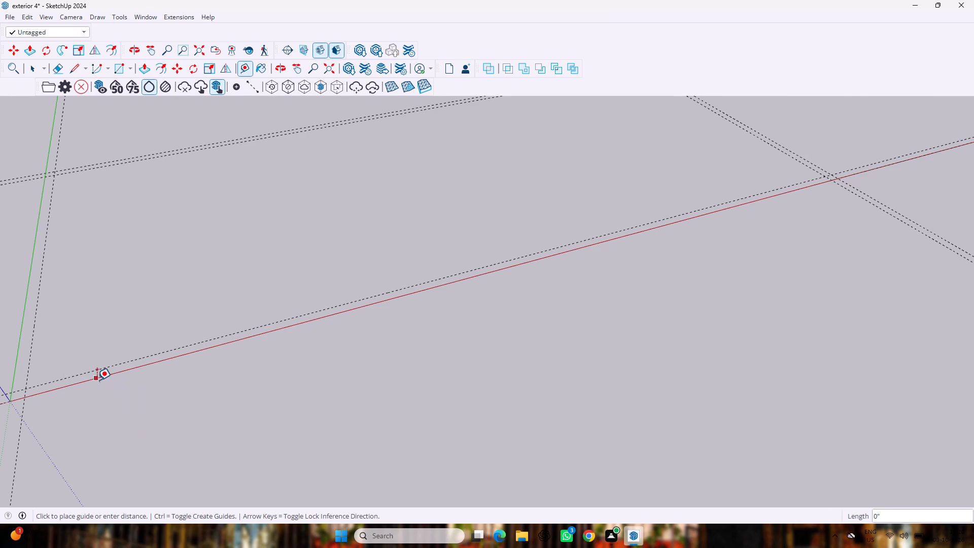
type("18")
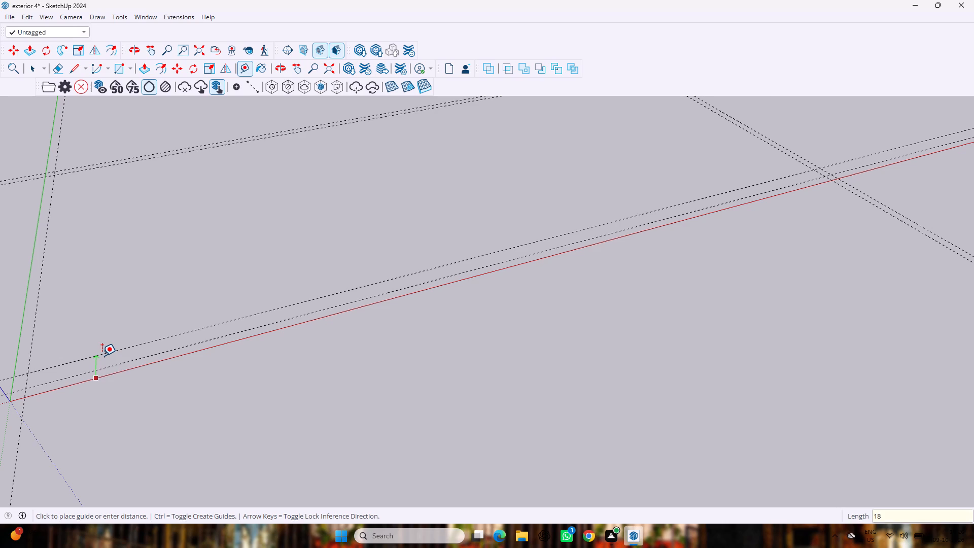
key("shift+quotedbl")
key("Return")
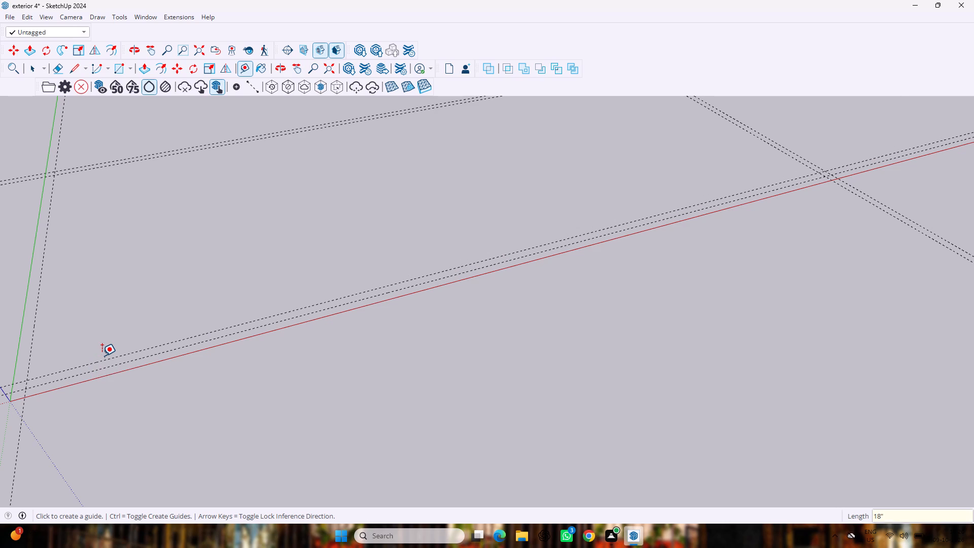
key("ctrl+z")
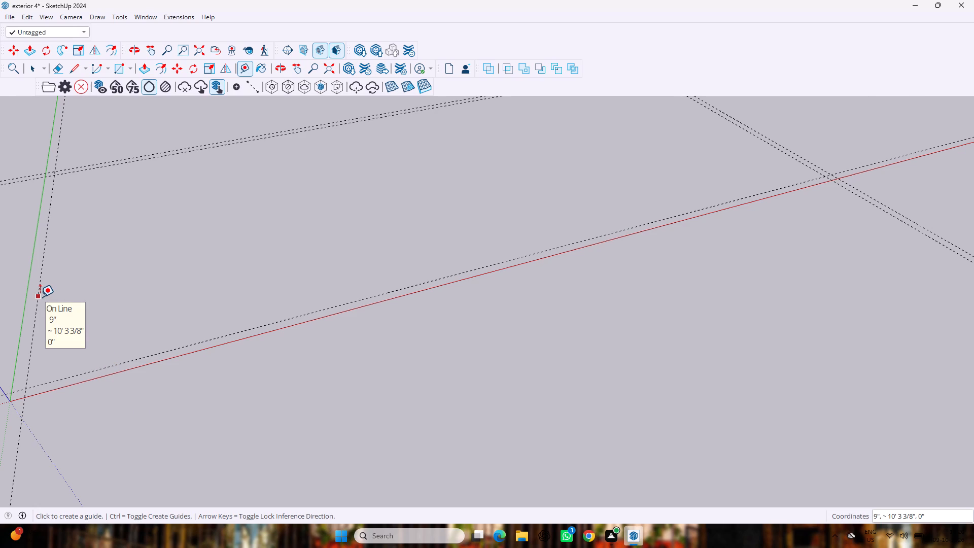
Place a guide 18" inward from the inner guide beside the red axis, and another guide 15' further inward from it.
left_click(81, 371)
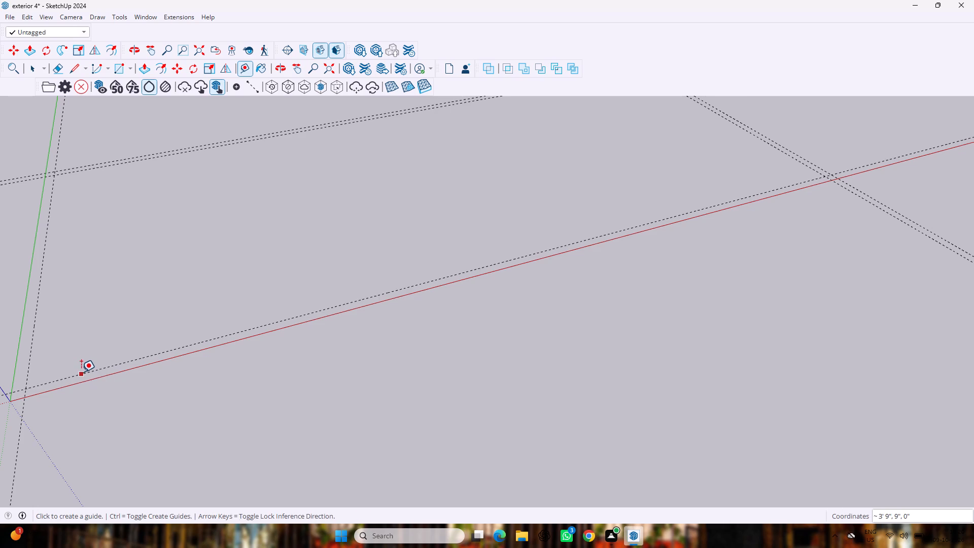
type("18")
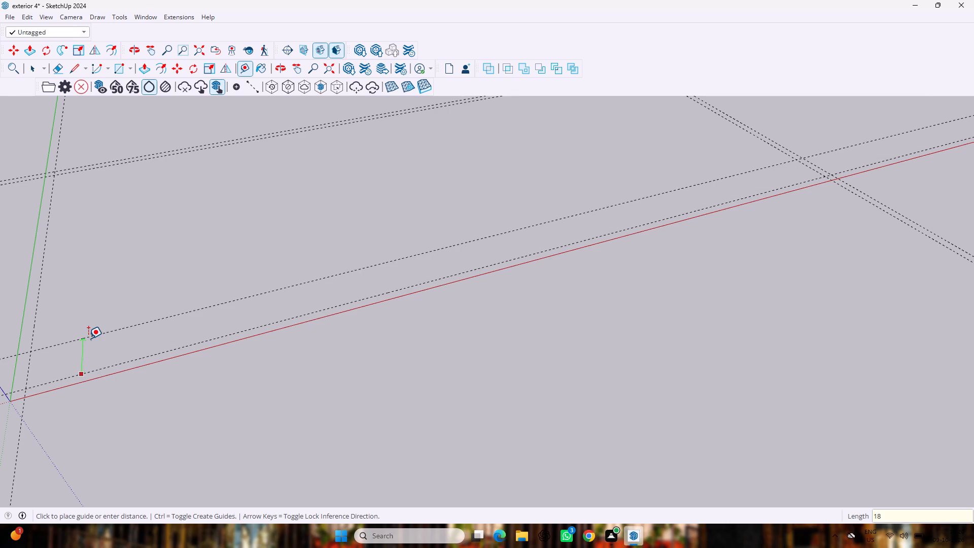
key("shift+quotedbl")
key("Return")
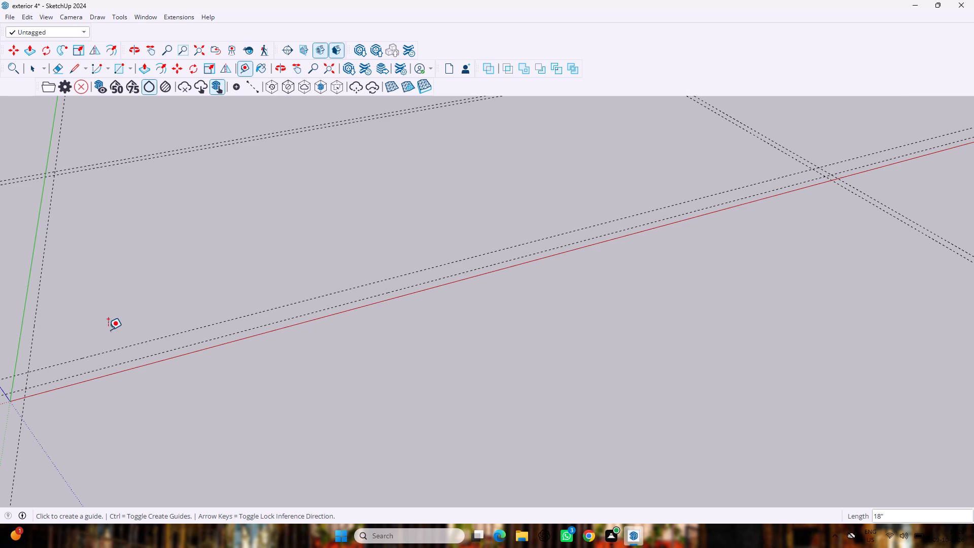
left_click(106, 351)
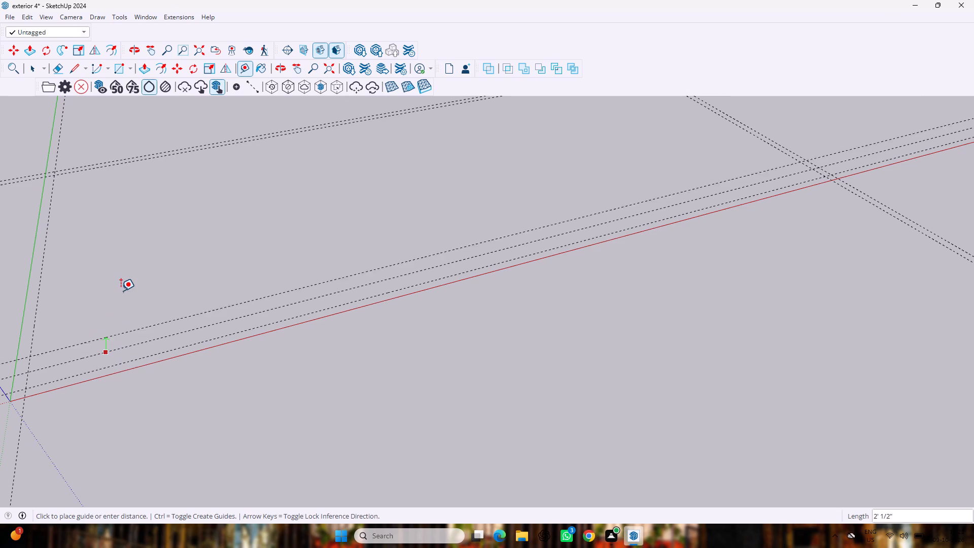
type("15'")
key("Return")
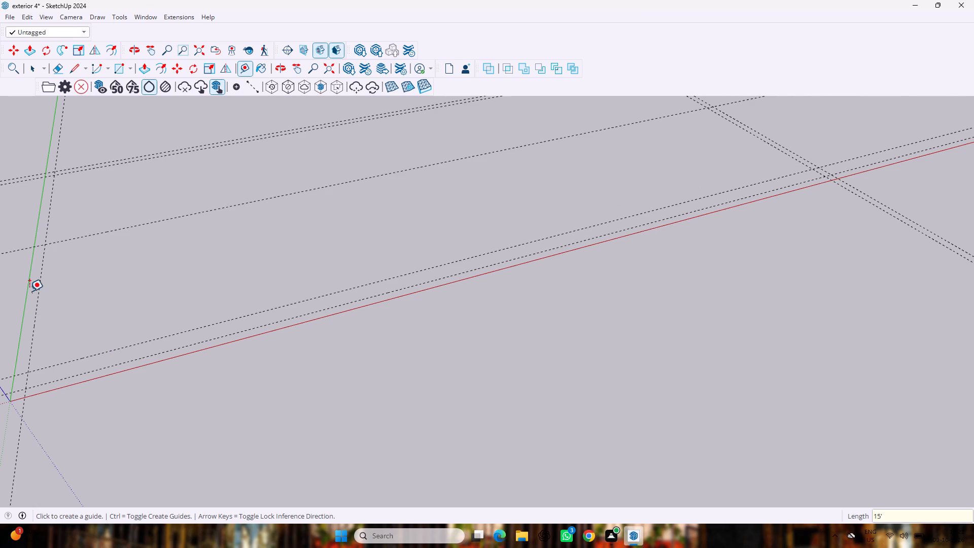
Add 9" wall-thickness guides within the 15' strip, offset from the 15' guide toward the red axis and from the 18" guide away from it.
left_click(90, 236)
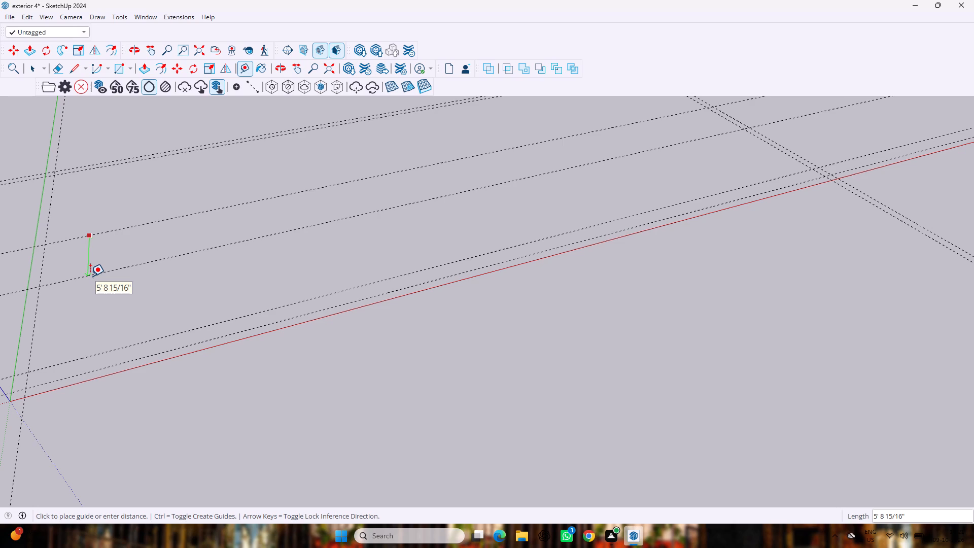
key("9")
key("shift+quotedbl")
key("Return")
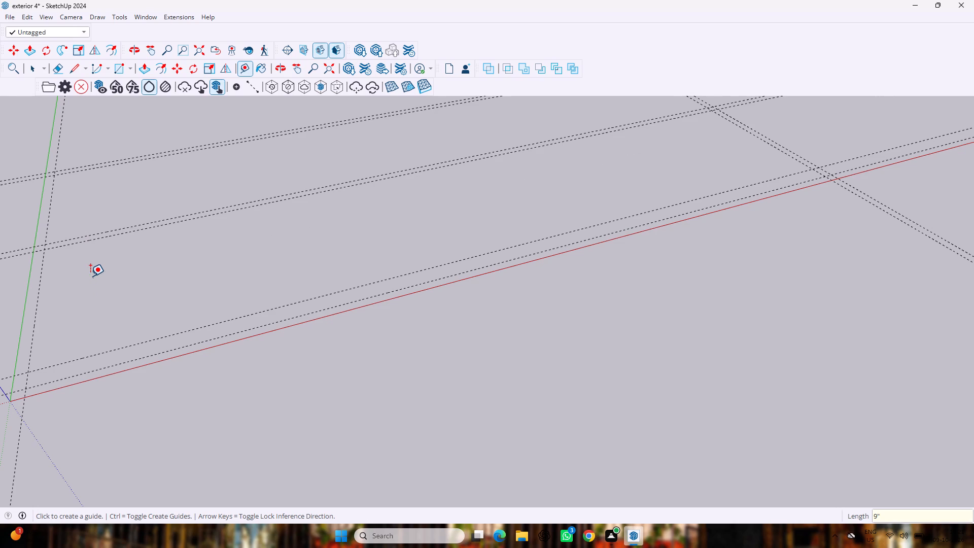
left_click(85, 357)
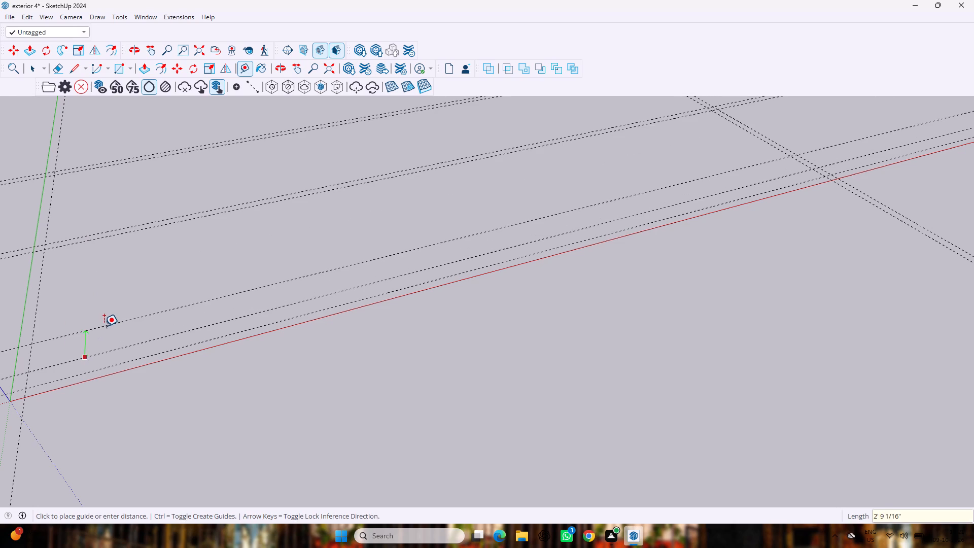
key("9")
key("shift+quotedbl")
key("Return")
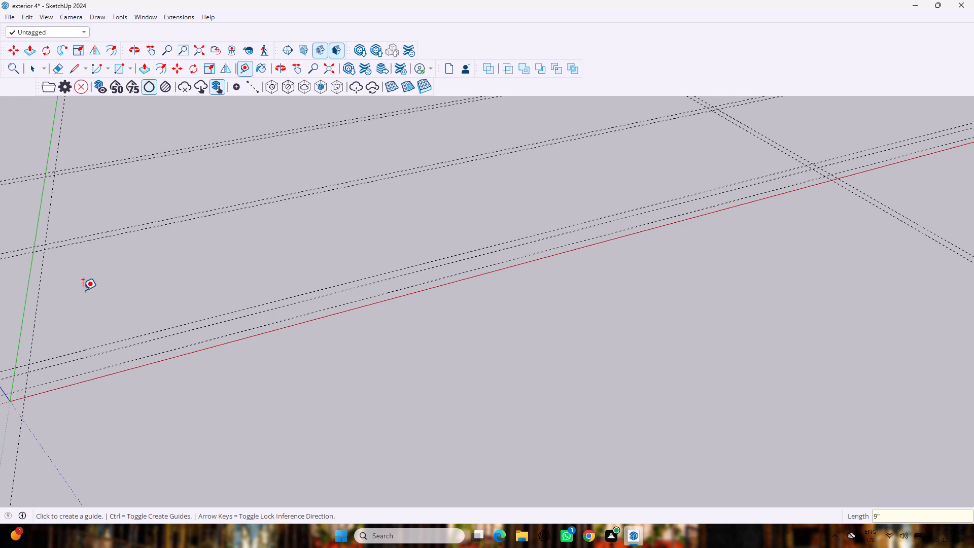
Place a guide 15' inward from the inner guide beside the green axis, plus one 9" back from it toward the green axis.
left_click(34, 305)
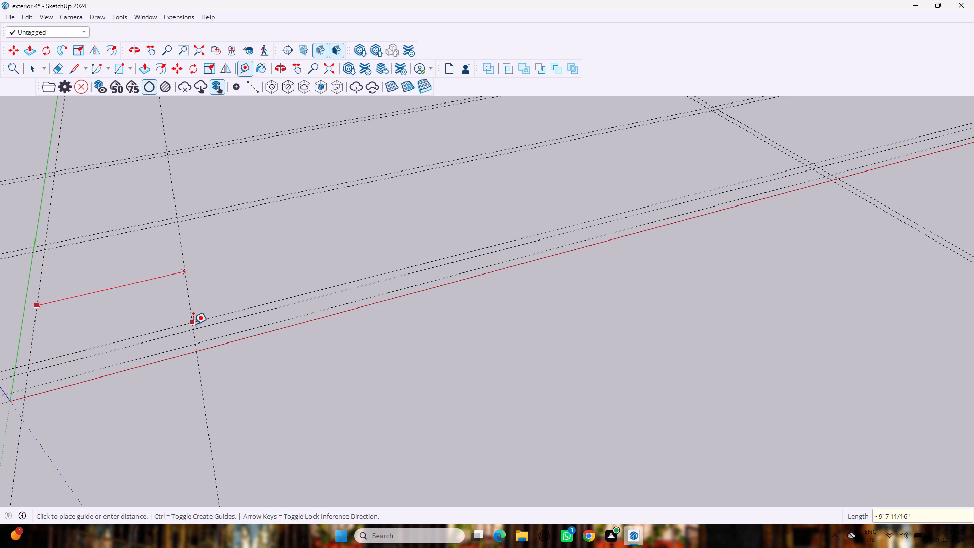
type("15'")
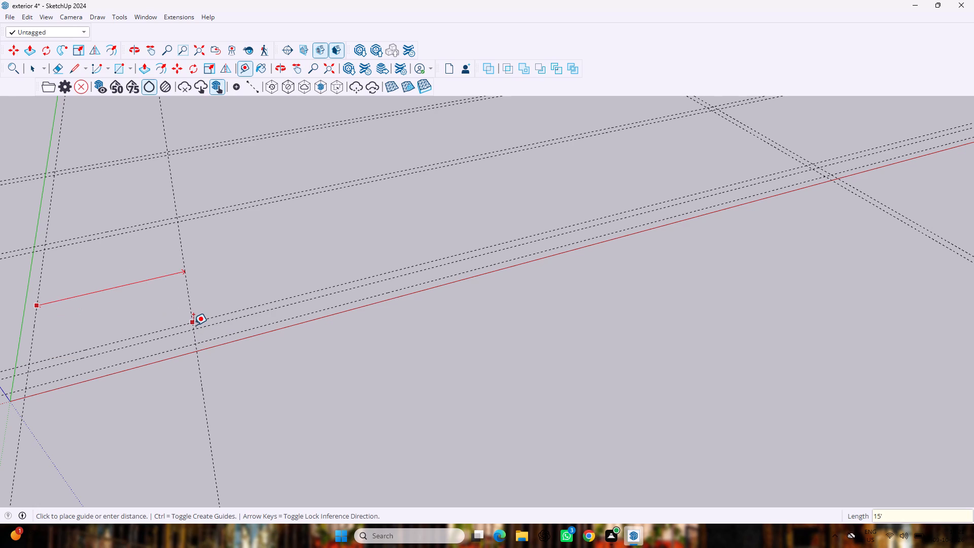
key("Return")
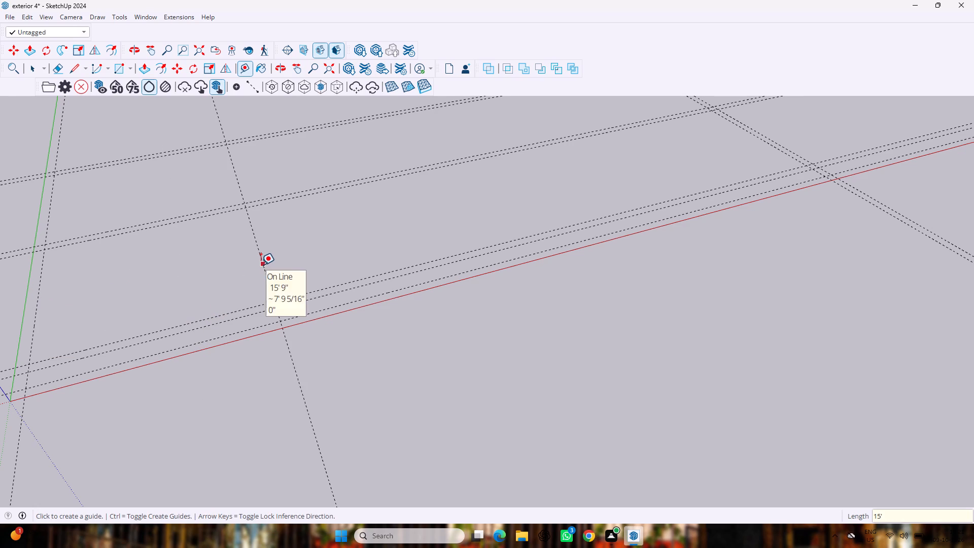
left_click(261, 265)
key("9")
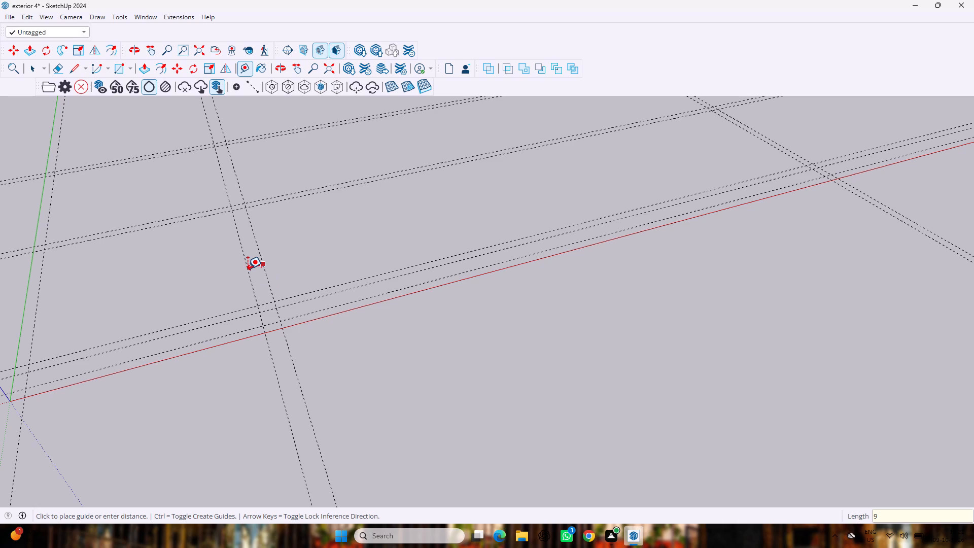
key("shift+quotedbl")
key("Return")
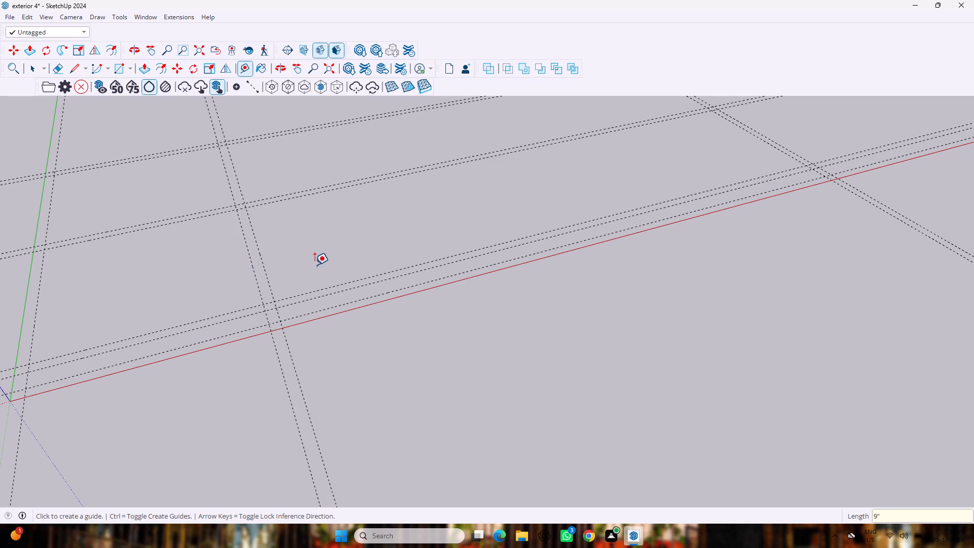
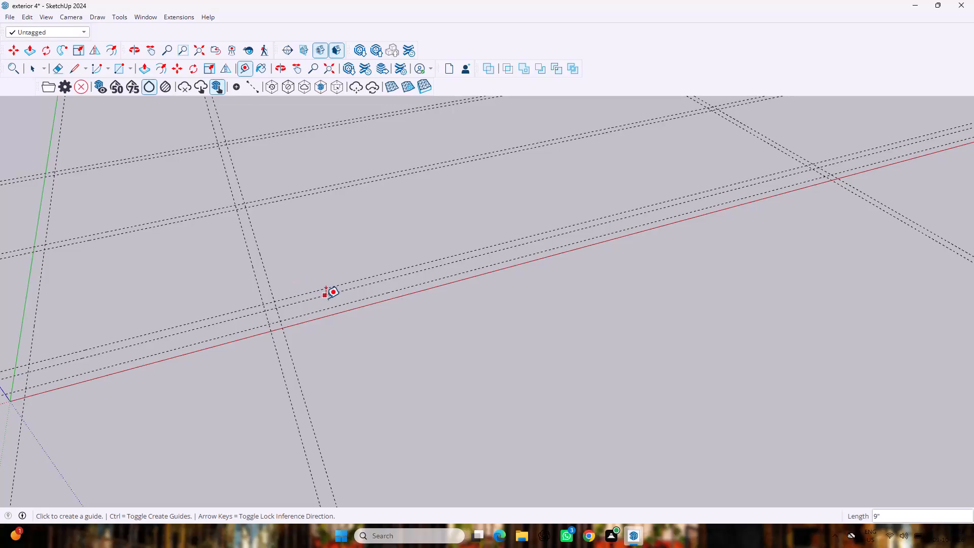
Place a guide 5' inward from the inner guide beside the red axis, plus another 9" further inward from it.
scroll(366, 284, "up", 2)
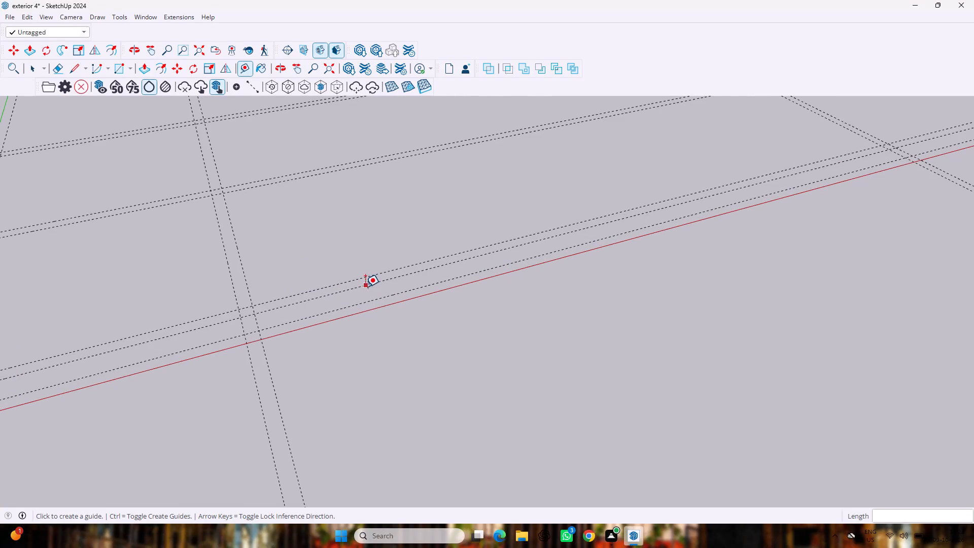
left_click(315, 315)
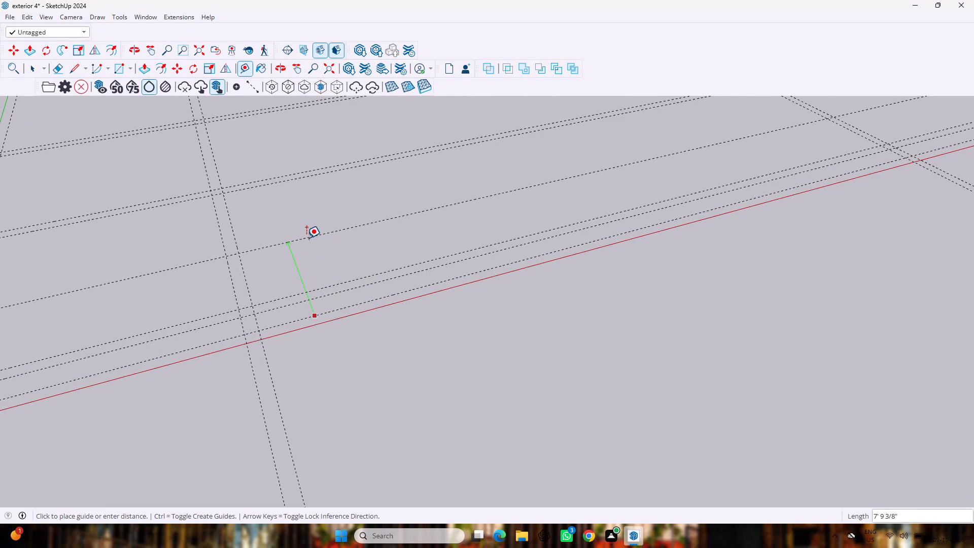
type("5'")
key("Return")
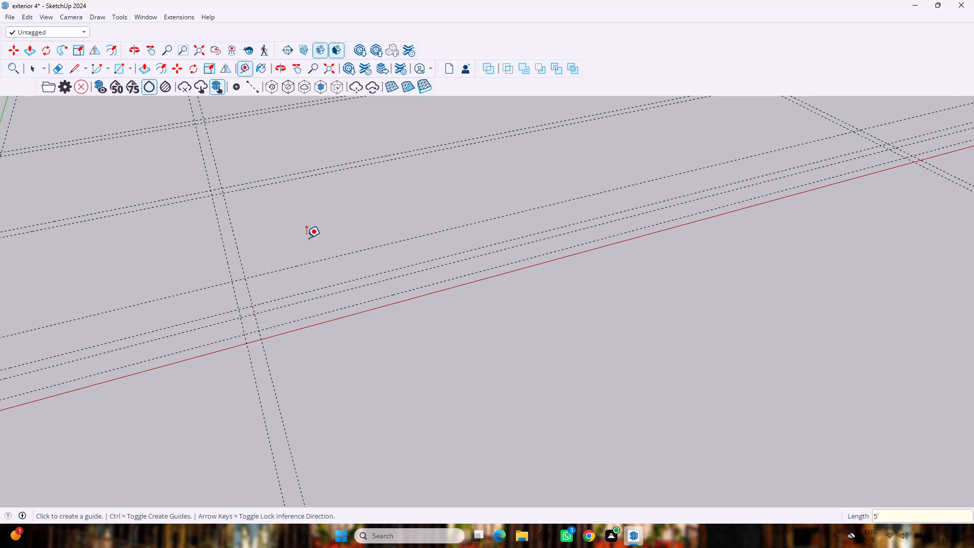
scroll(306, 238, "down", 2)
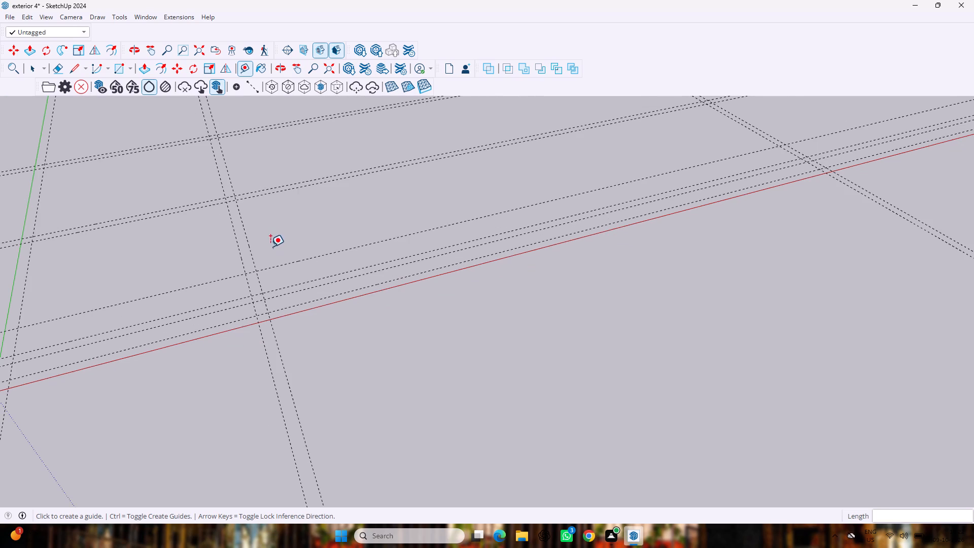
scroll(265, 260, "up", 2)
left_click(291, 265)
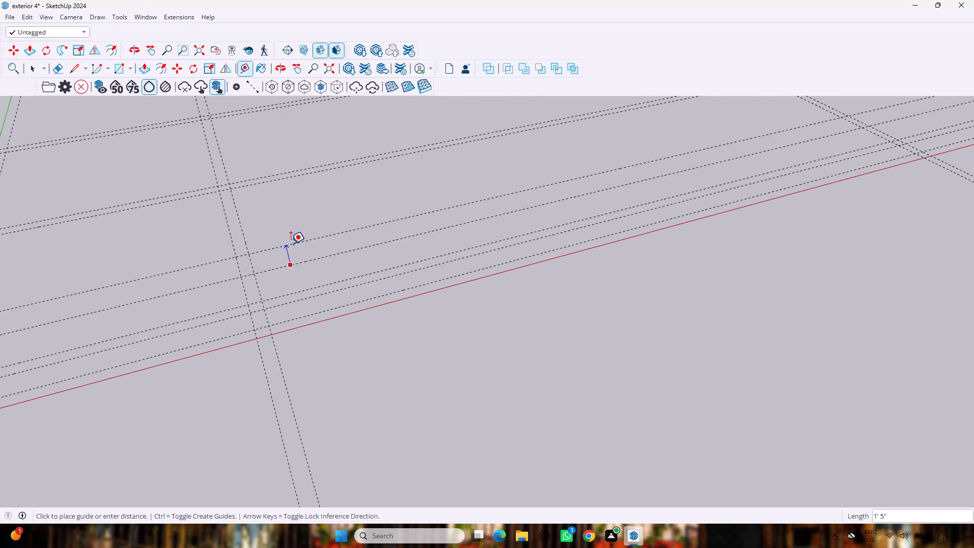
key("9")
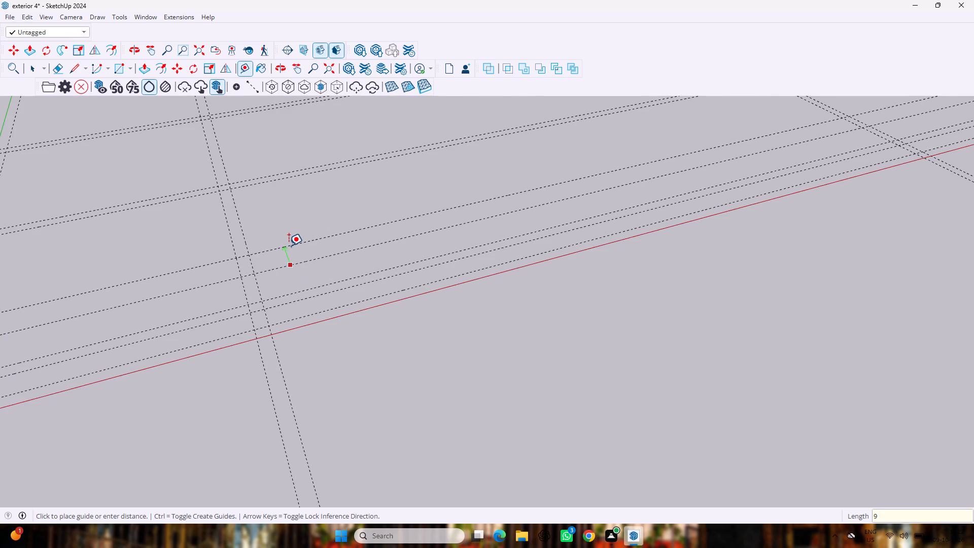
key("shift+quotedbl")
key("Return")
Draw three connected wall rectangles between the guides near the origin, sized 15' by 9", 9" by 10' 9" and 14' 3" by 9".
scroll(294, 249, "down", 4)
key("r")
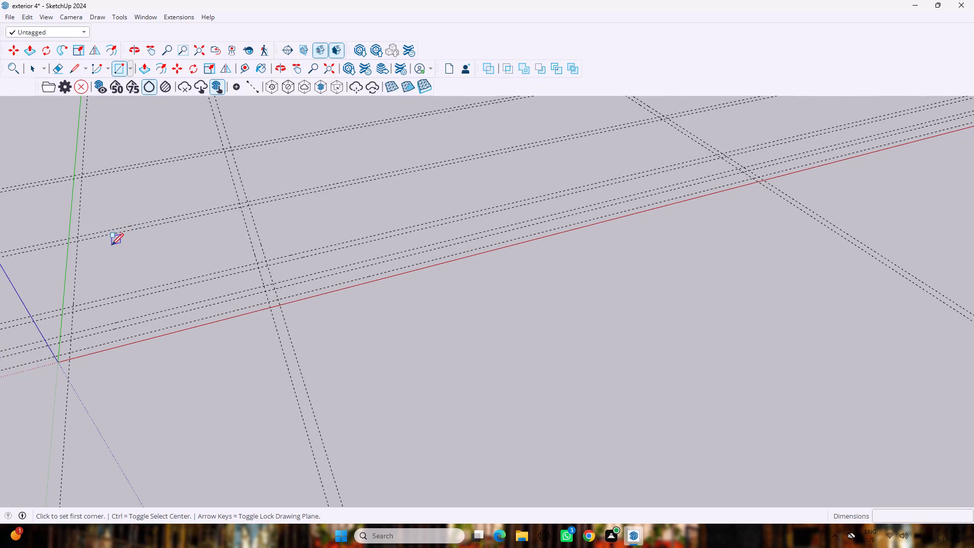
scroll(72, 254, "up", 5)
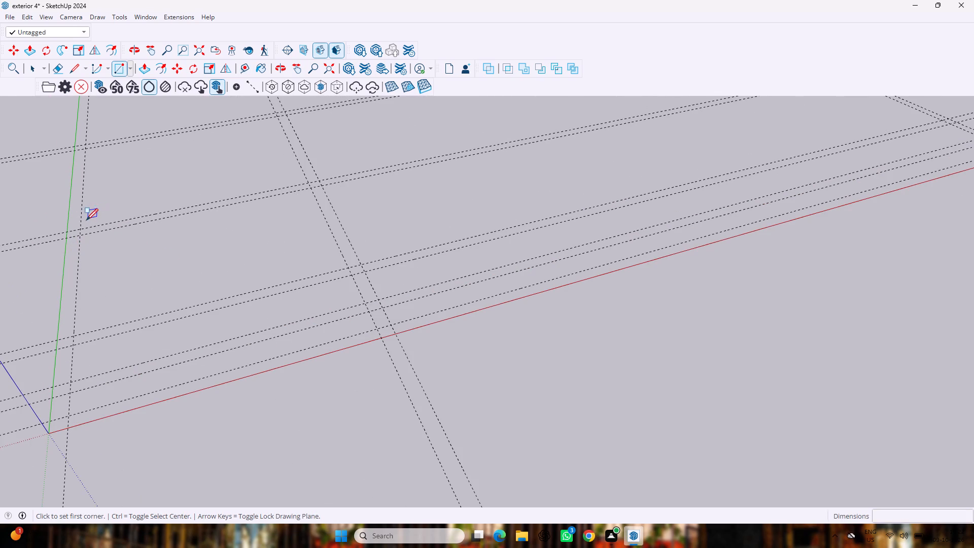
left_click(80, 231)
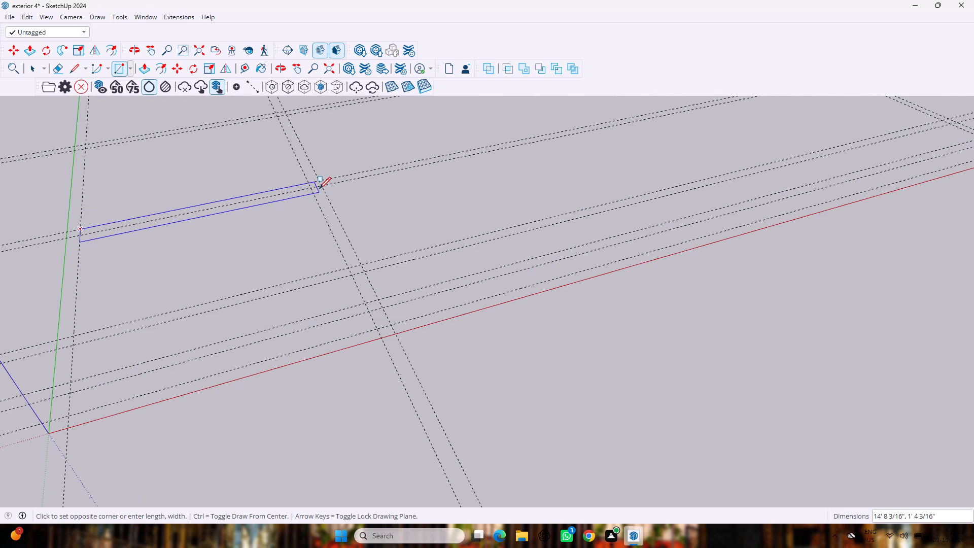
left_click(322, 185)
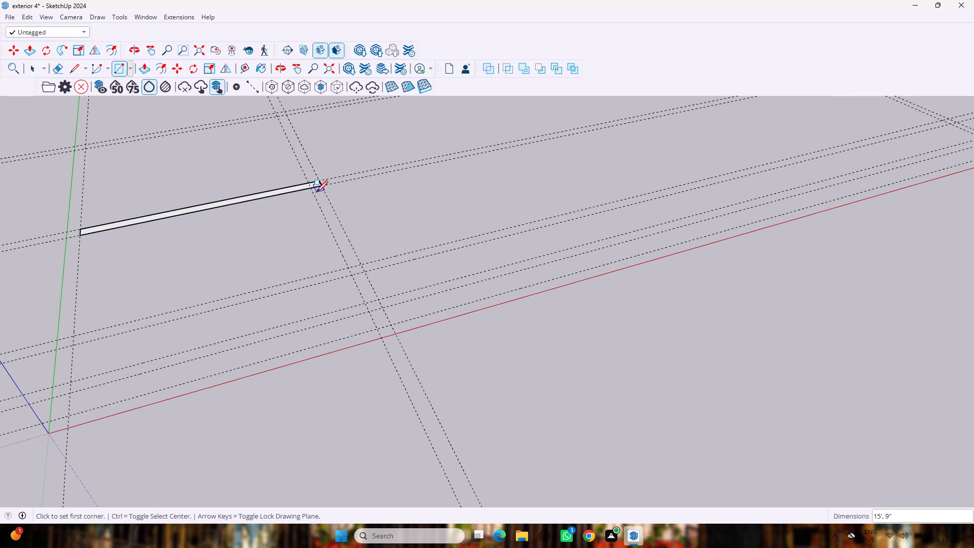
left_click(314, 189)
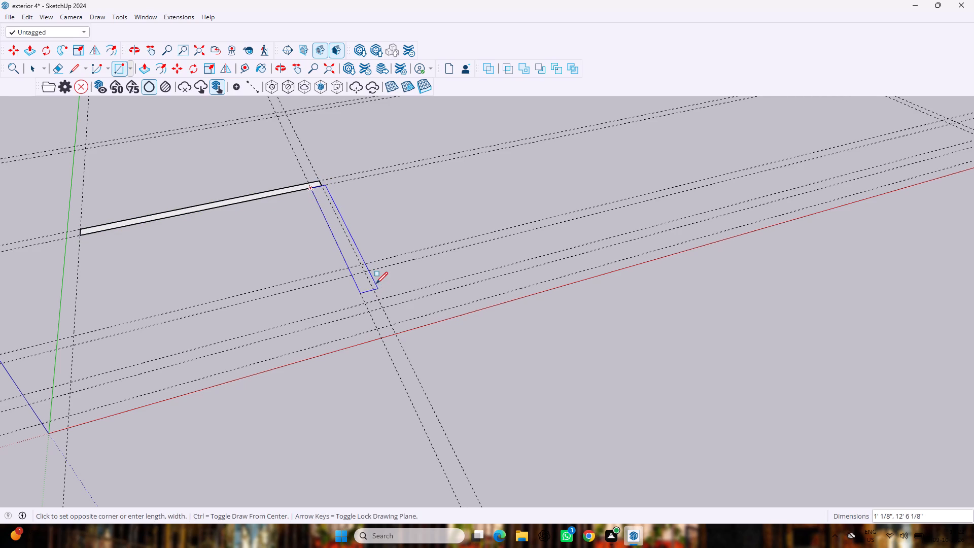
left_click(363, 272)
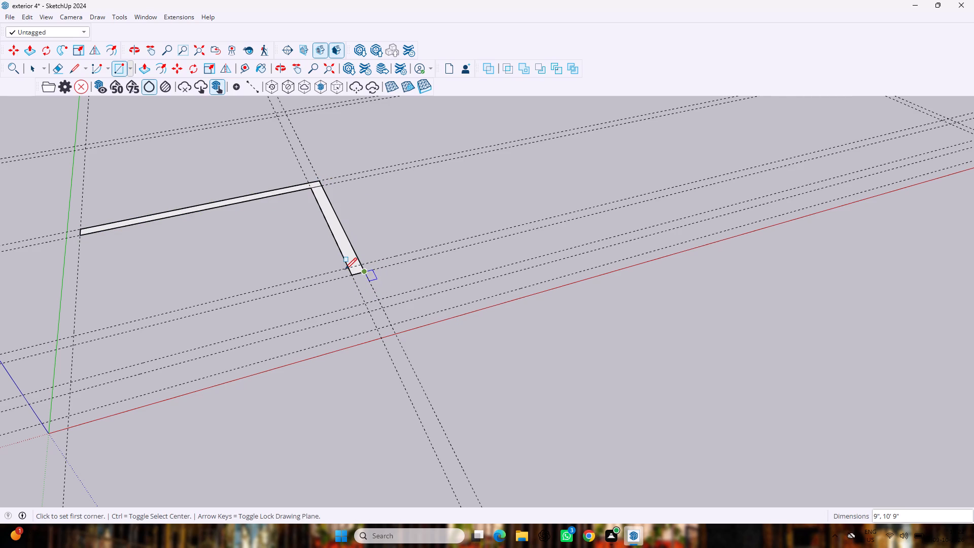
left_click(345, 268)
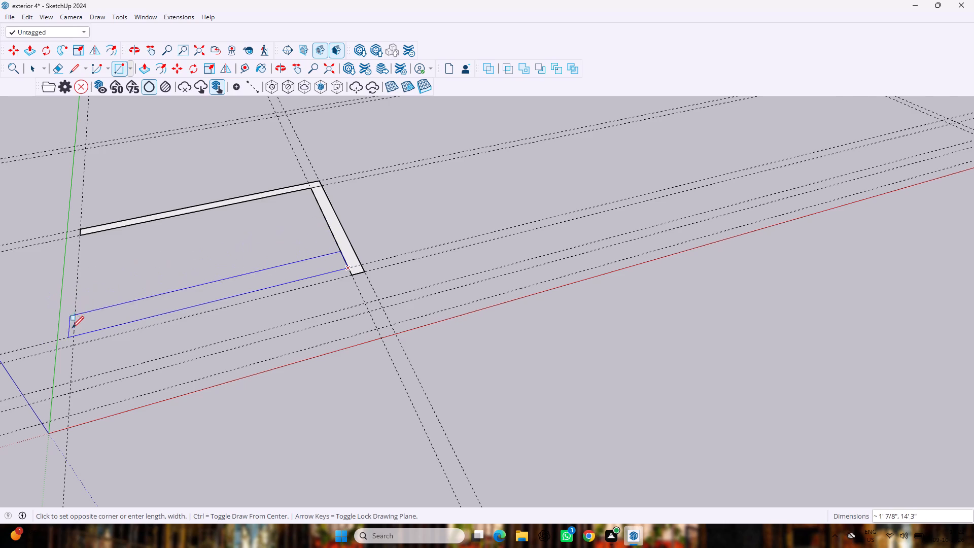
left_click(72, 346)
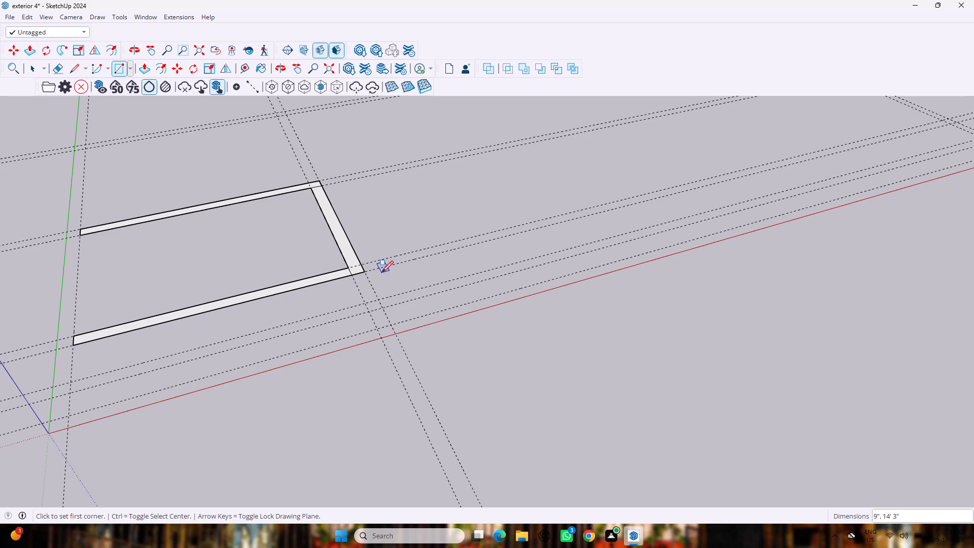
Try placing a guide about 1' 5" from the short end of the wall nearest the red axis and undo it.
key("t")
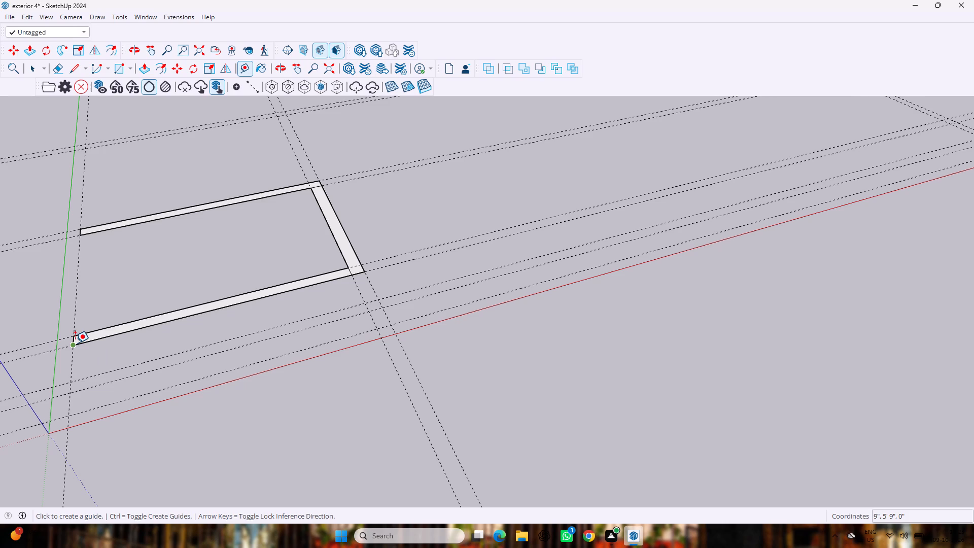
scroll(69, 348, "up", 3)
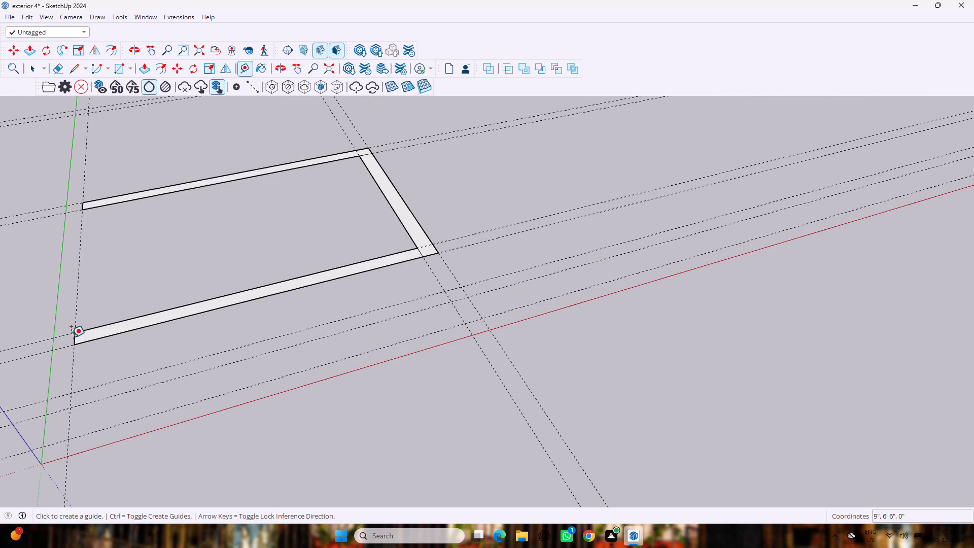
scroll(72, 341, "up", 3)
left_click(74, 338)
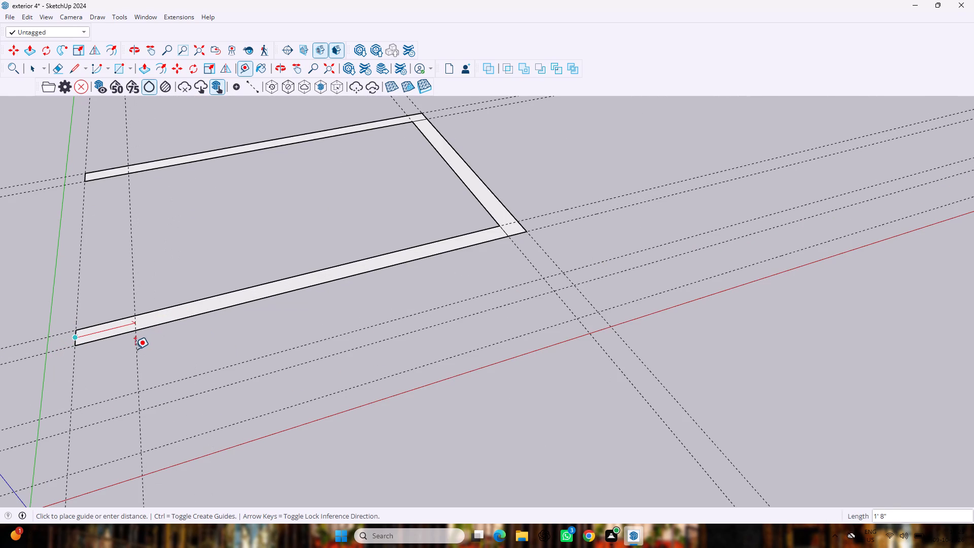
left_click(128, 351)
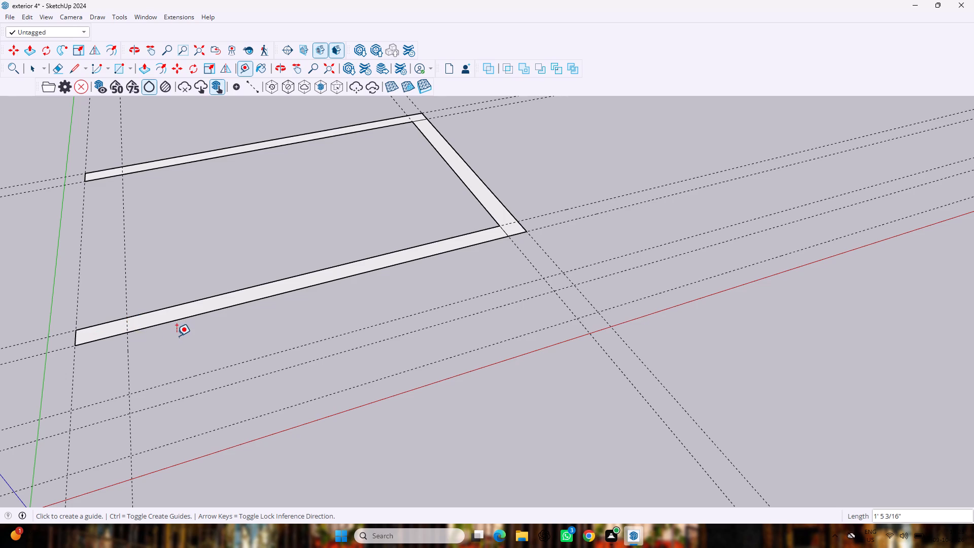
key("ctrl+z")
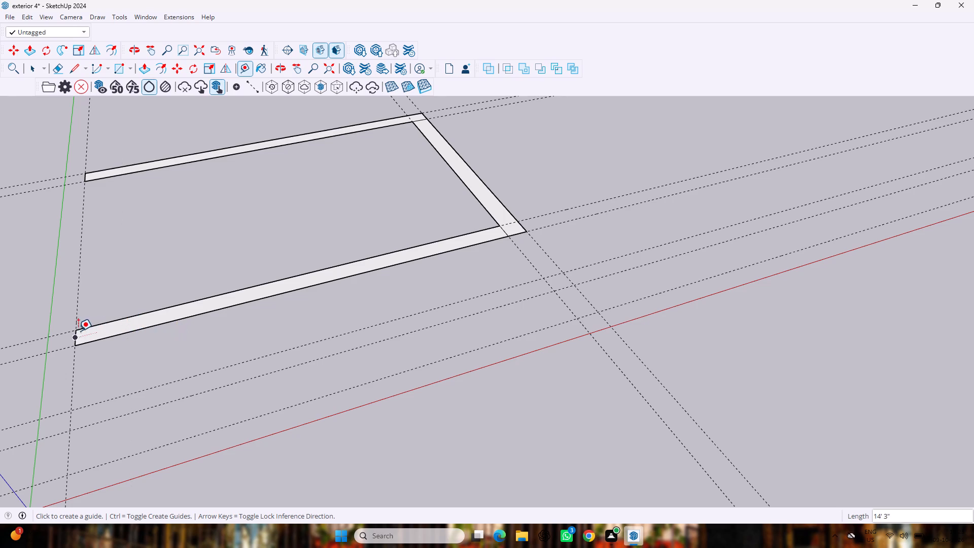
Place a guide about 3' 11" along the wall nearest the red axis, measured from its short end beside the green axis.
left_click(74, 336)
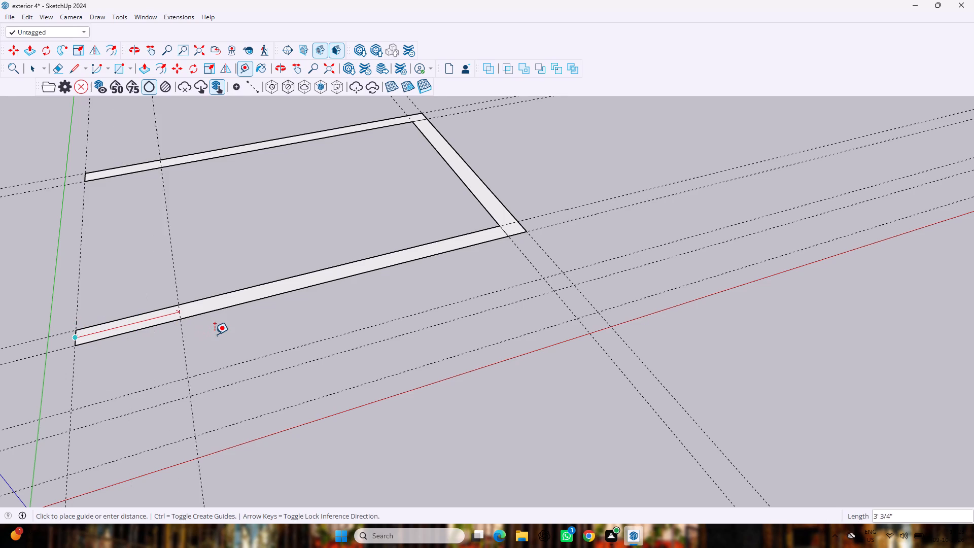
left_click(218, 334)
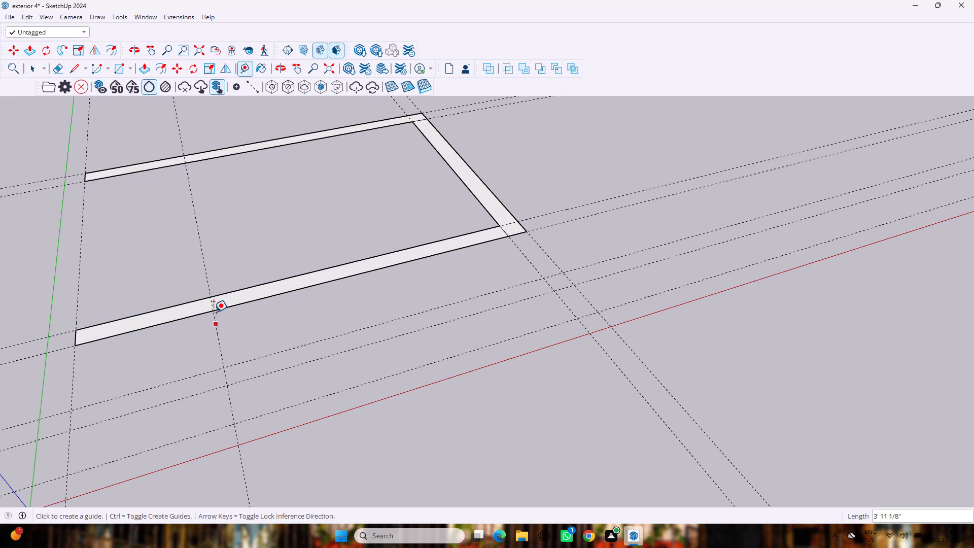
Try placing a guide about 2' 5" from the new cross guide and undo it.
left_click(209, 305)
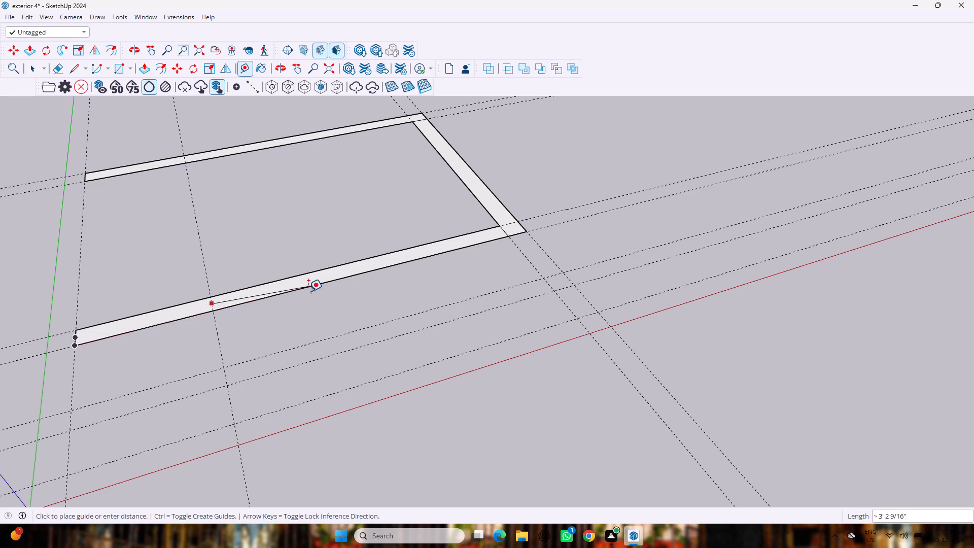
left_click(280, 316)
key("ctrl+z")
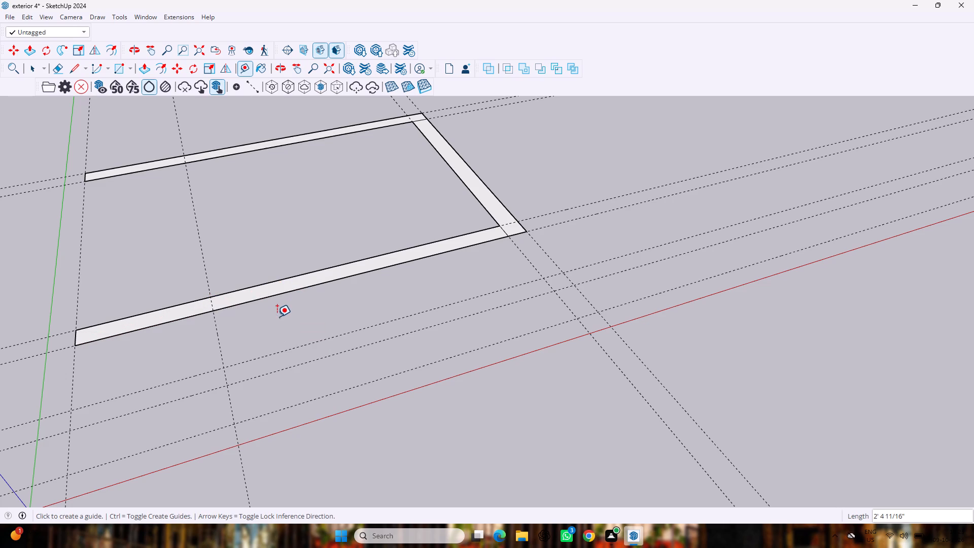
Place a guide 5' further along the wall from the new cross guide, away from the green axis.
left_click(216, 327)
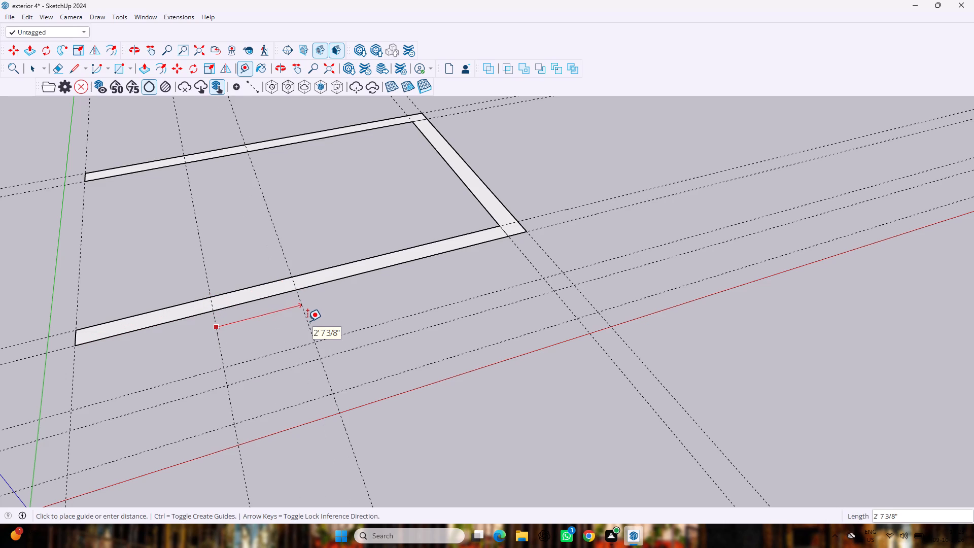
type("5'")
key("Return")
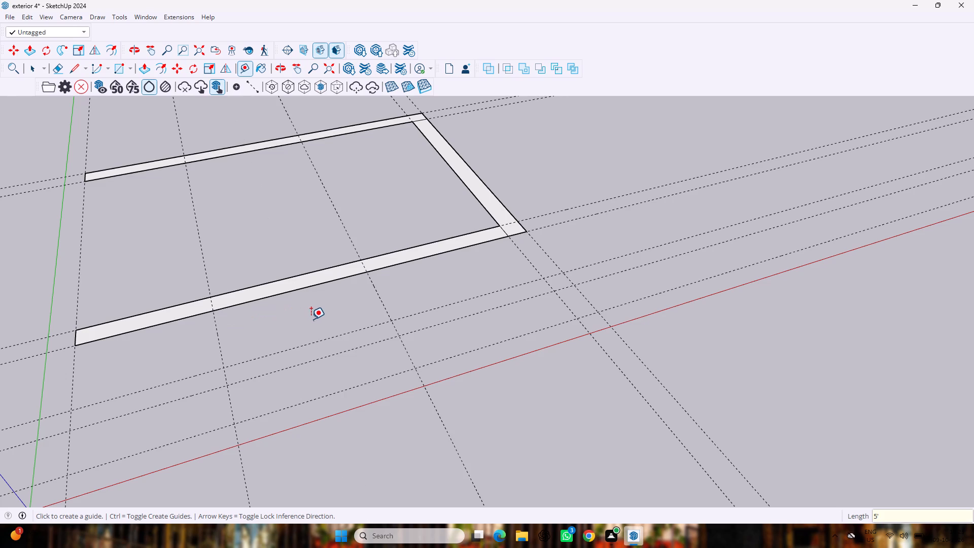
Draw two 9" lines across the wall nearest the red axis where the two cross guides intersect it, marking a 5' opening.
scroll(350, 302, "down", 2)
scroll(371, 279, "up", 1)
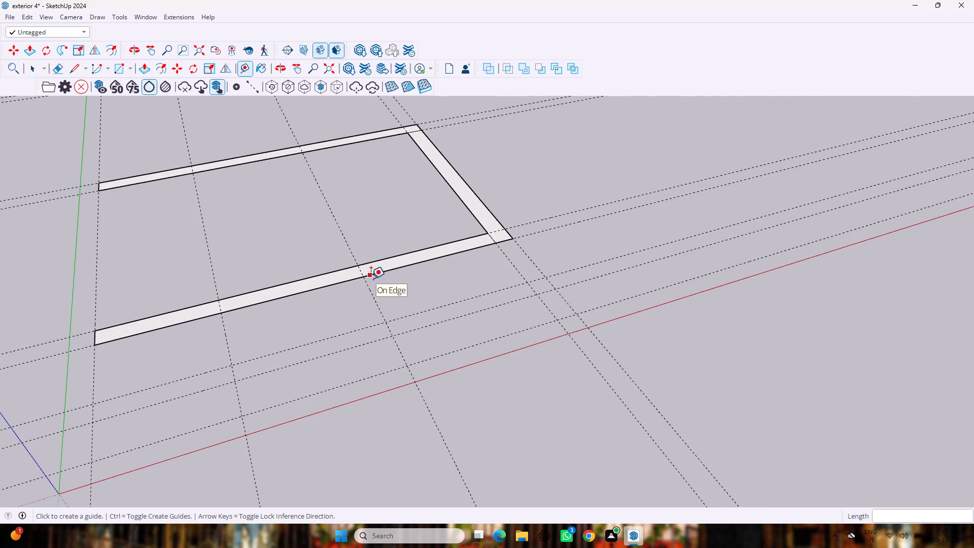
key("l")
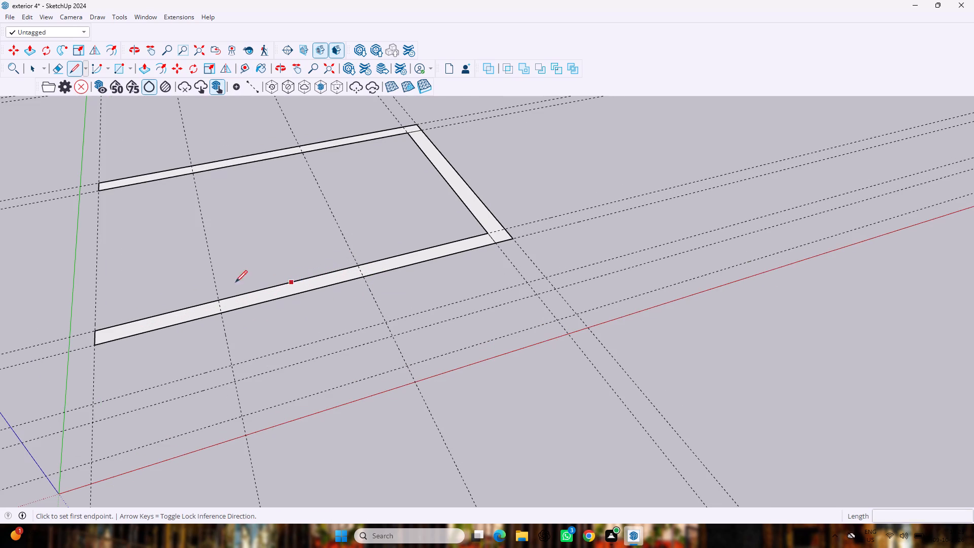
left_click(216, 301)
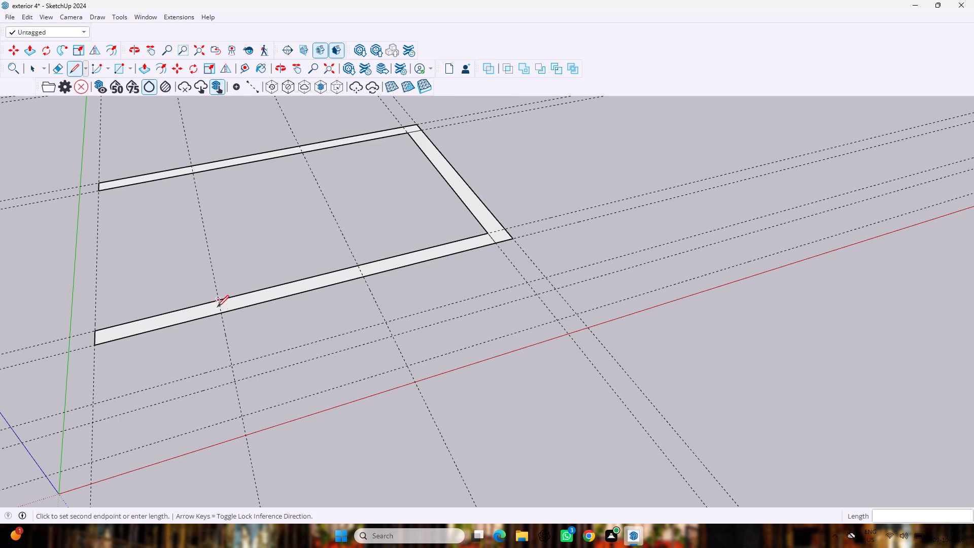
left_click(221, 315)
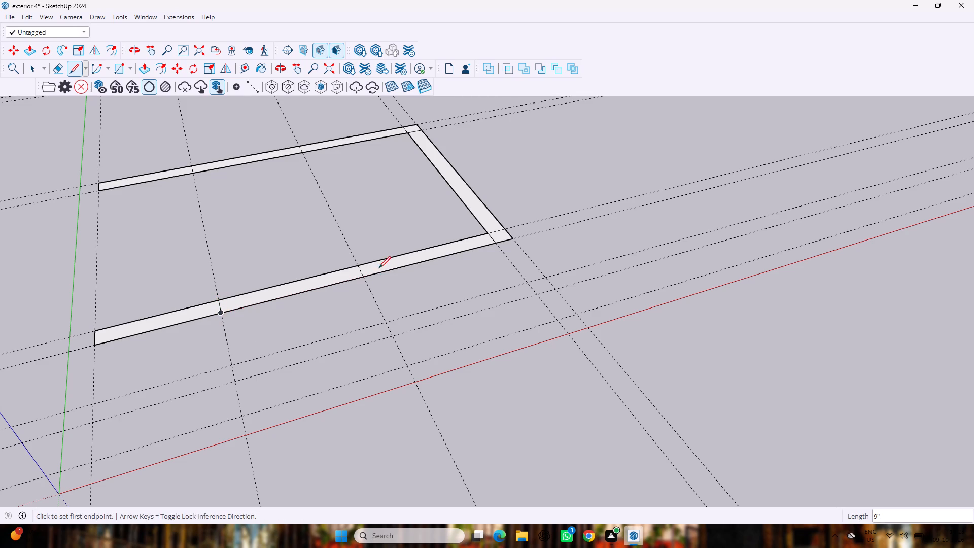
left_click(358, 268)
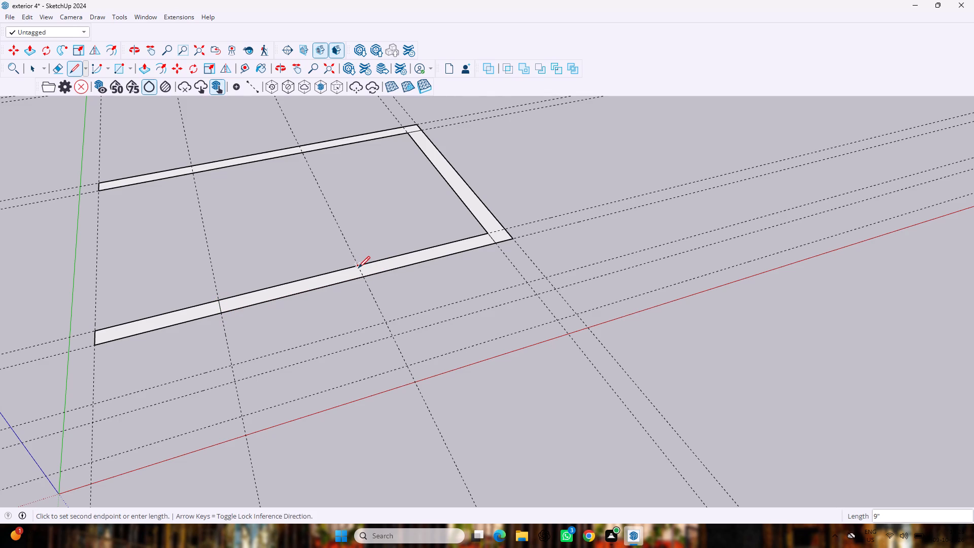
left_click(362, 279)
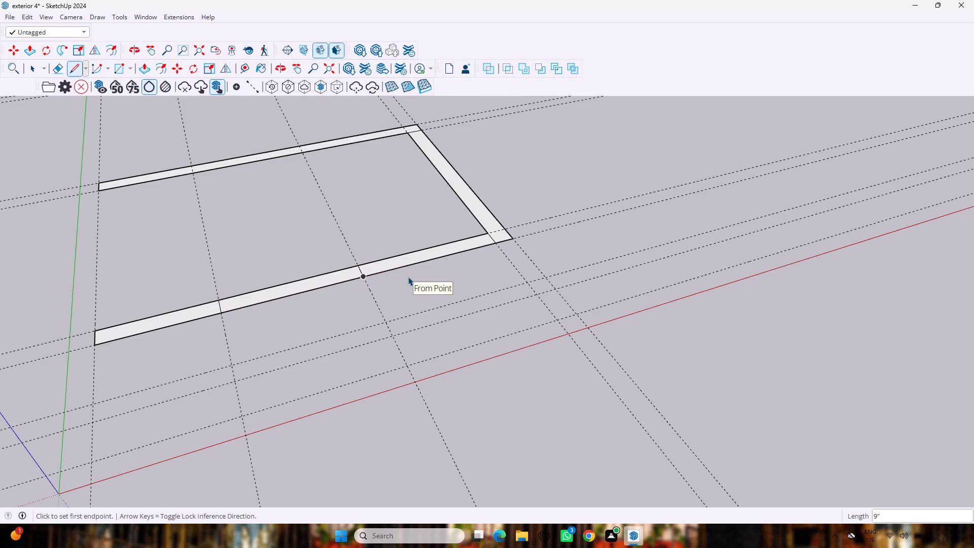
Erase the two temporary guides used to mark the 5' section of the wall.
key("space")
key("e")
left_click_drag(370, 290, 236, 324)
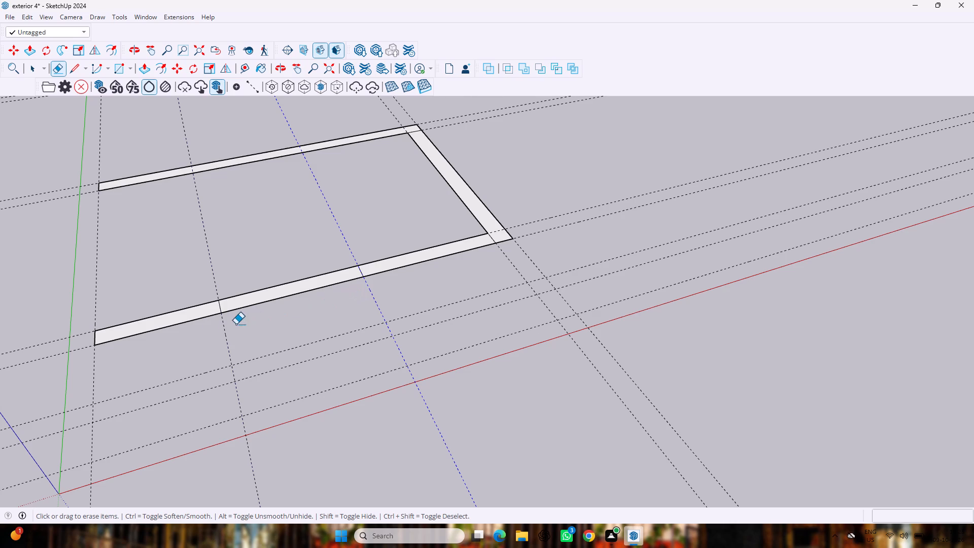
left_click_drag(236, 324, 203, 333)
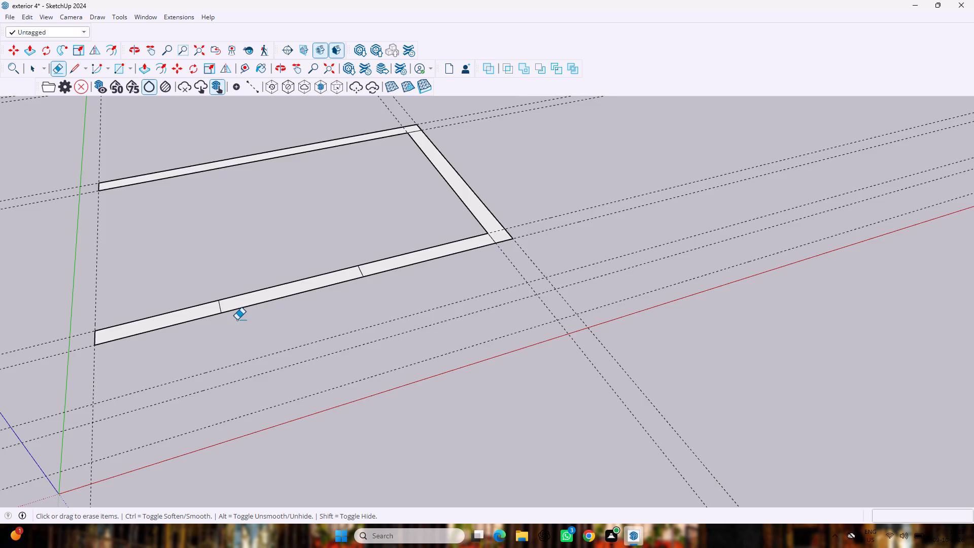
scroll(241, 327, "down", 5)
scroll(459, 294, "down", 4)
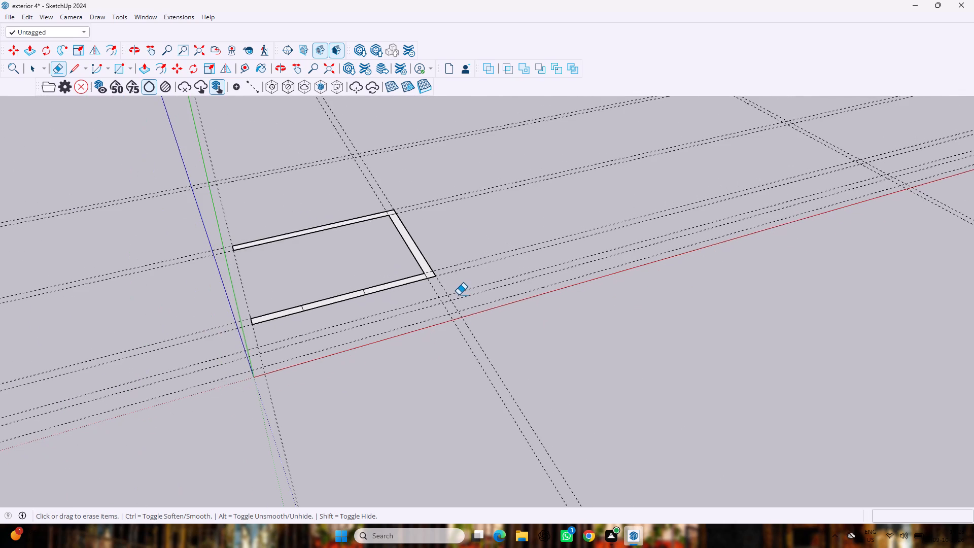
key("space")
Undo the guide erasures, the two opening lines, the two cross guides and the long 9" wall strip nearest the red axis.
scroll(500, 286, "up", 1)
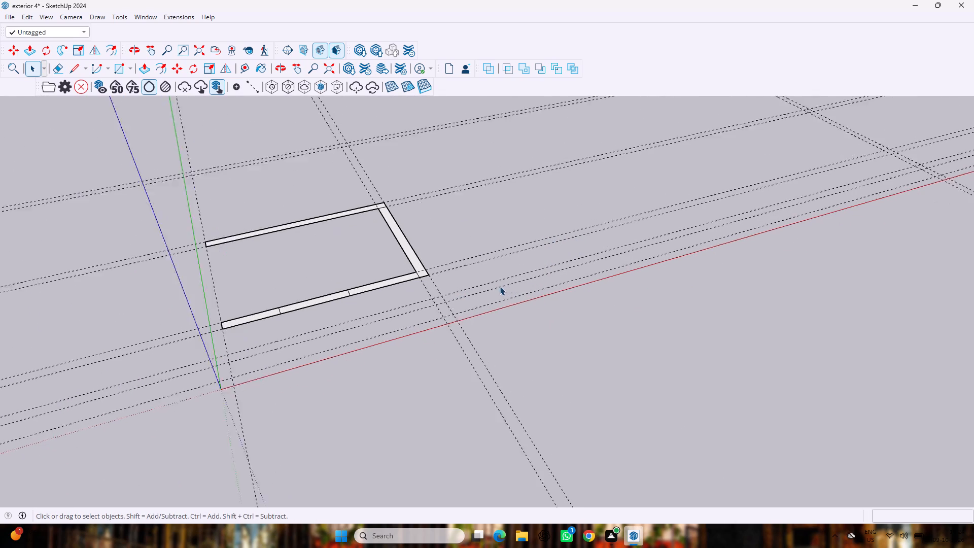
scroll(500, 286, "up", 3)
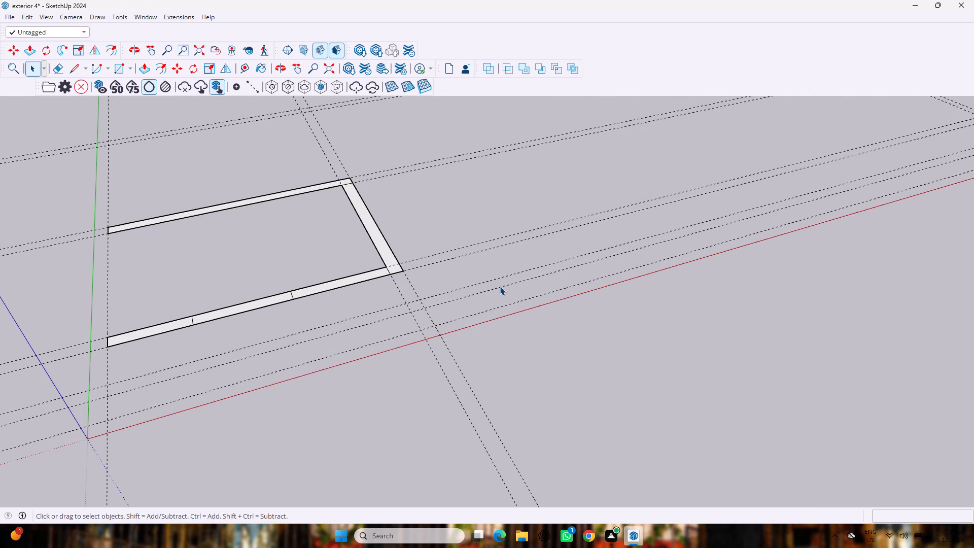
key("ctrl+z")
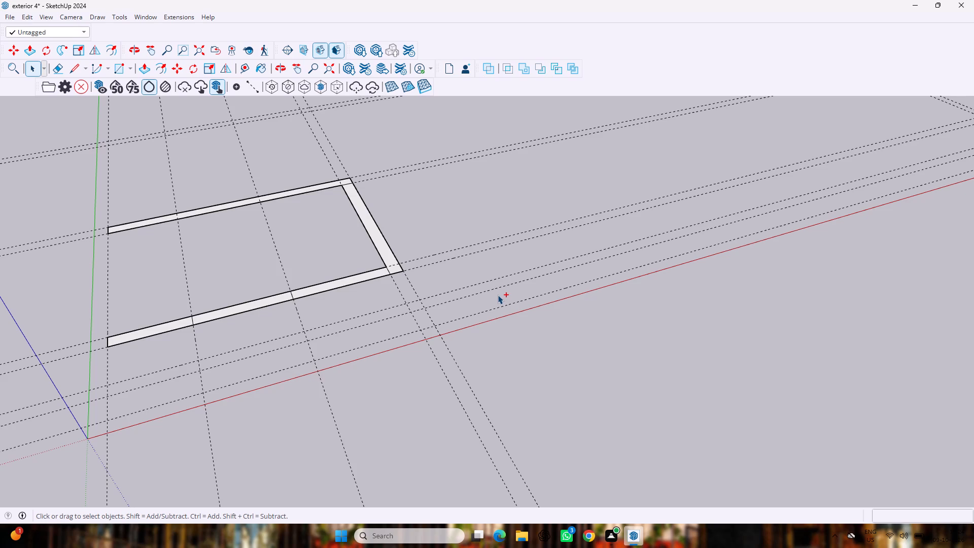
key("ctrl+z")
key("ctrl+z")
key("ctrl+z")
key("ctrl+z")
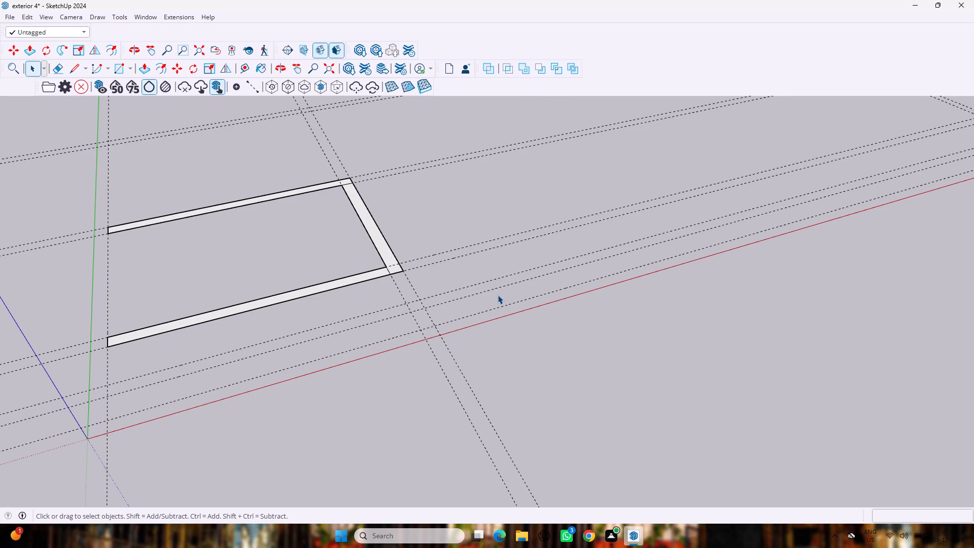
key("ctrl+z")
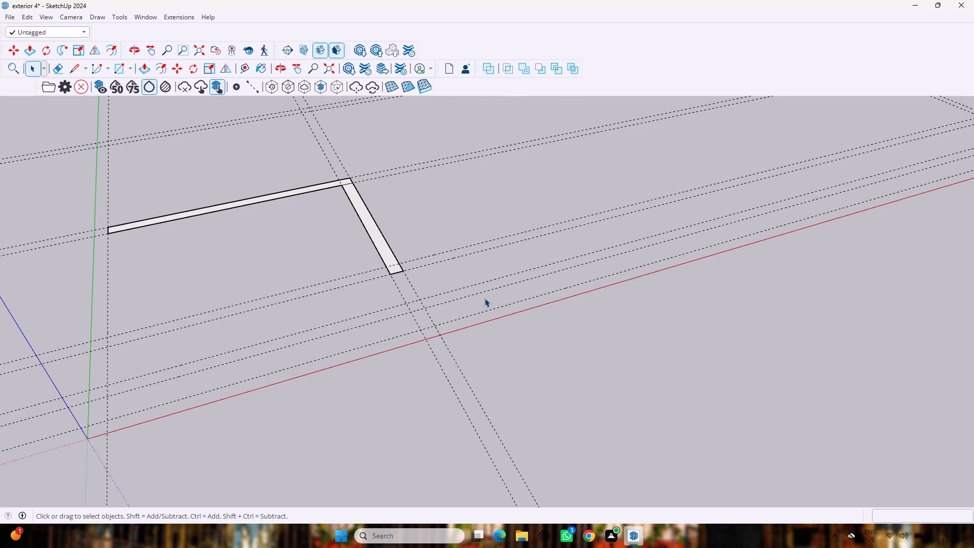
Draw a 9" by 3' 6" rectangle extending the cross wall toward the red axis, up to the next guide pair.
key("r")
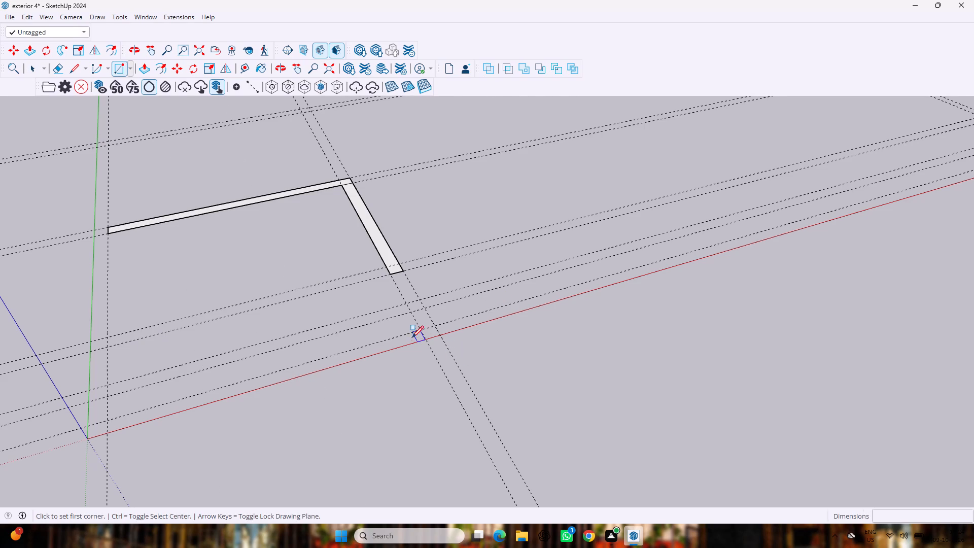
double_click(391, 276)
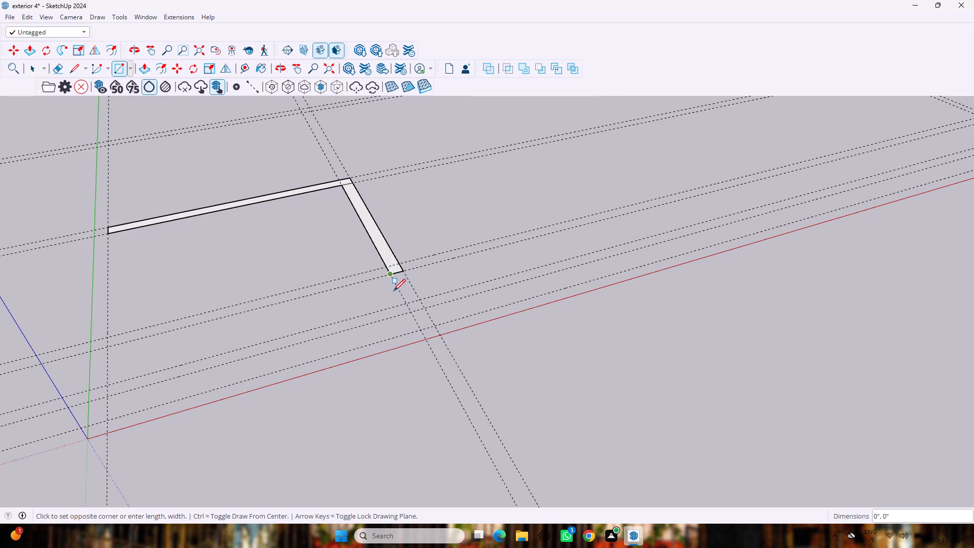
left_click(426, 309)
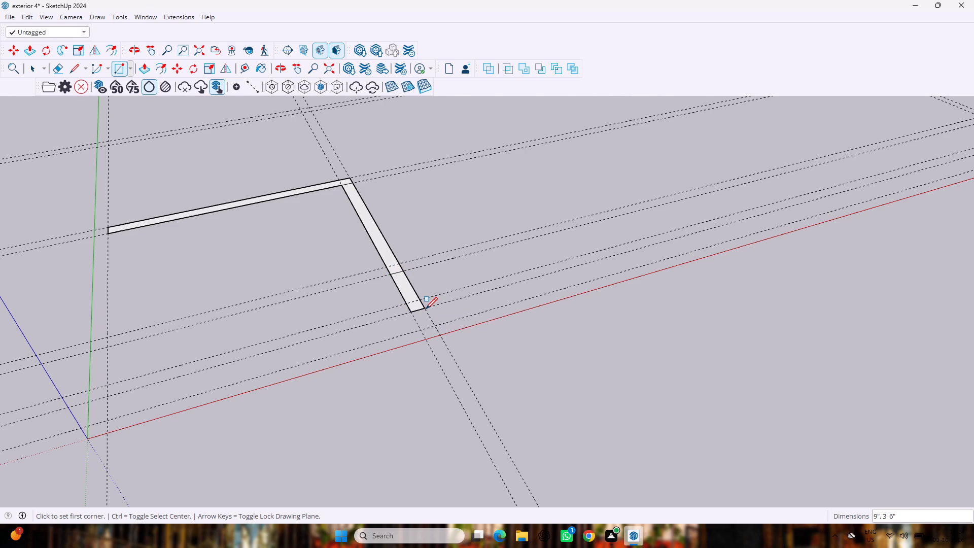
Draw a 9" by 14' 3" wall rectangle between the guide pair from the extended cross wall's inner side to the guide near the green axis.
left_click(404, 301)
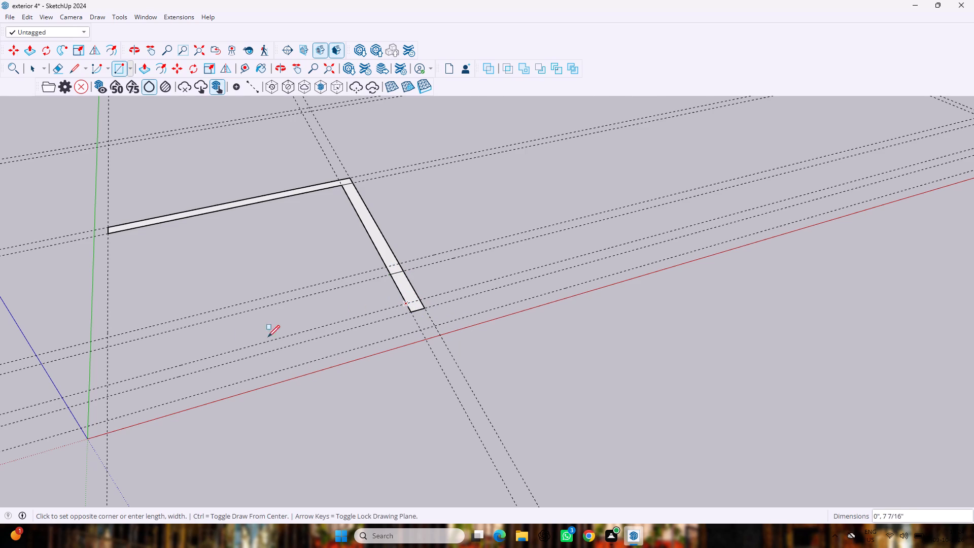
left_click(110, 394)
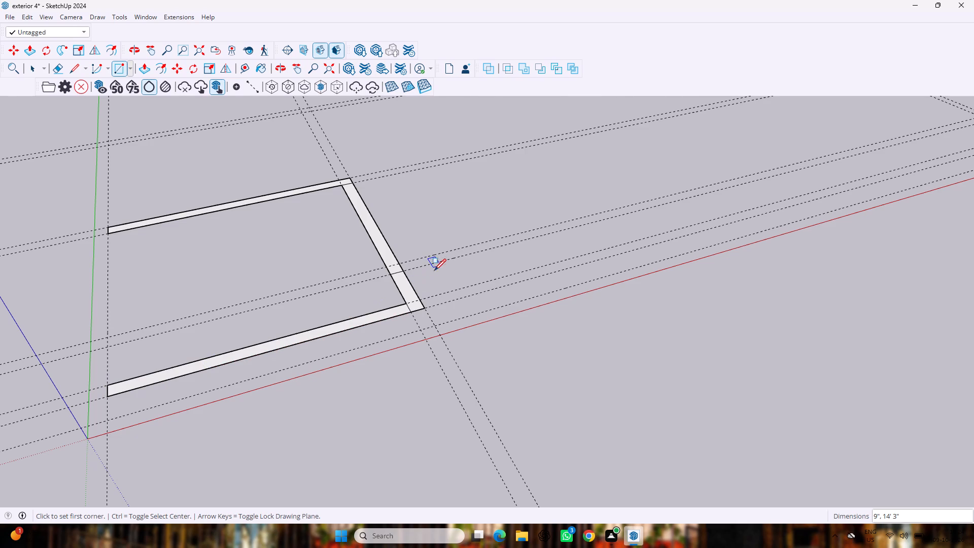
Erase the leftover dividing line across the cross wall where the 3' 6" extension begins.
key("e")
scroll(360, 298, "up", 7)
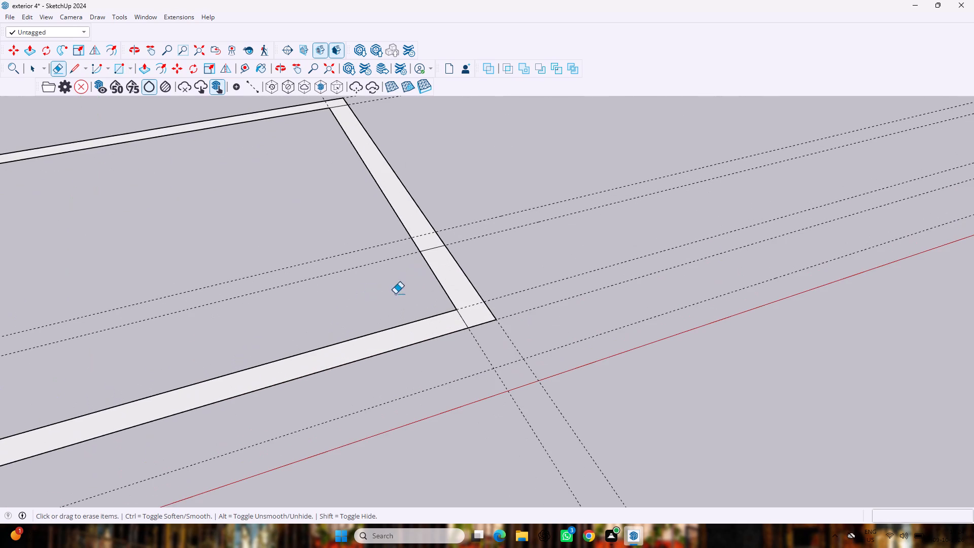
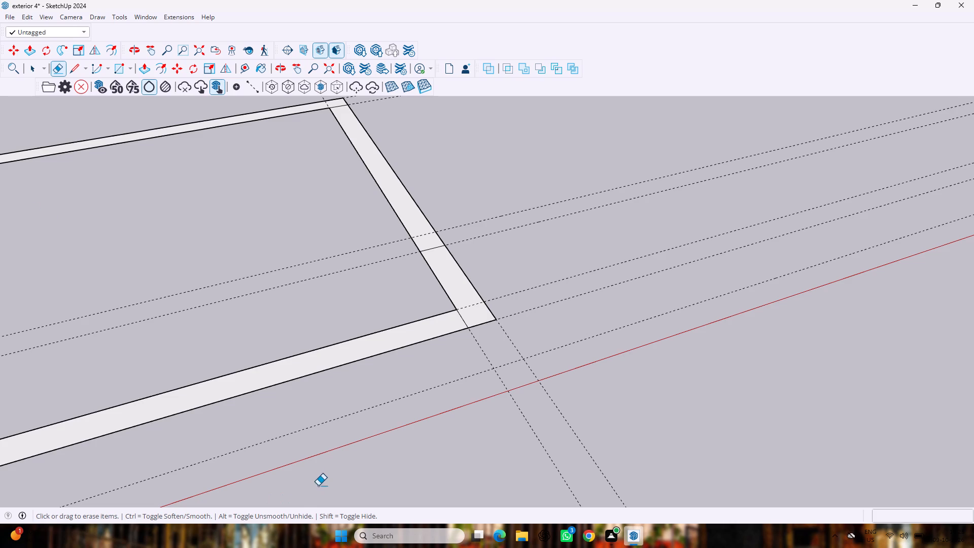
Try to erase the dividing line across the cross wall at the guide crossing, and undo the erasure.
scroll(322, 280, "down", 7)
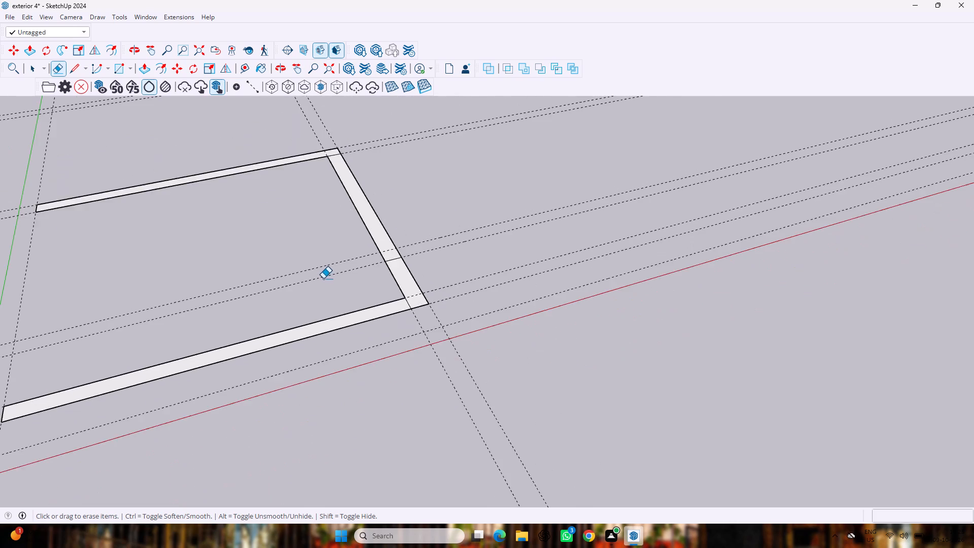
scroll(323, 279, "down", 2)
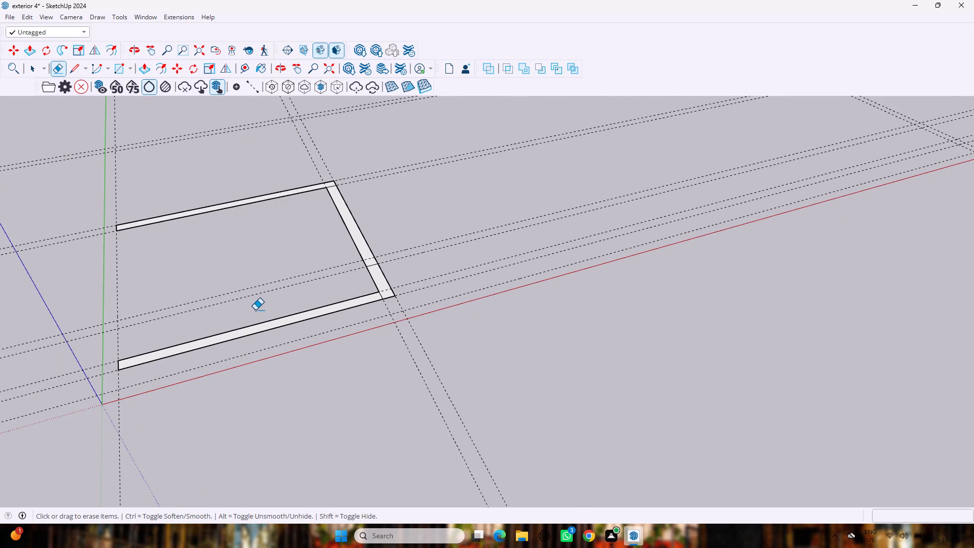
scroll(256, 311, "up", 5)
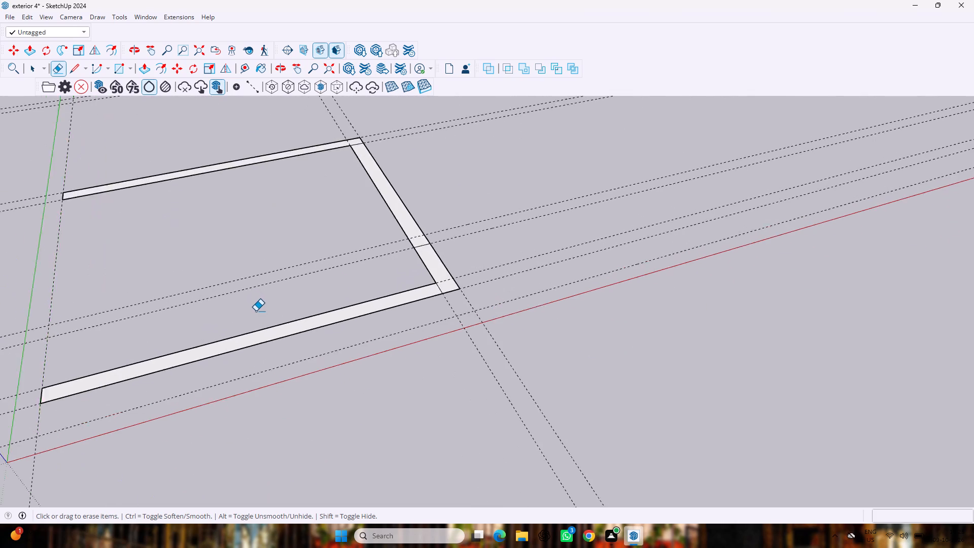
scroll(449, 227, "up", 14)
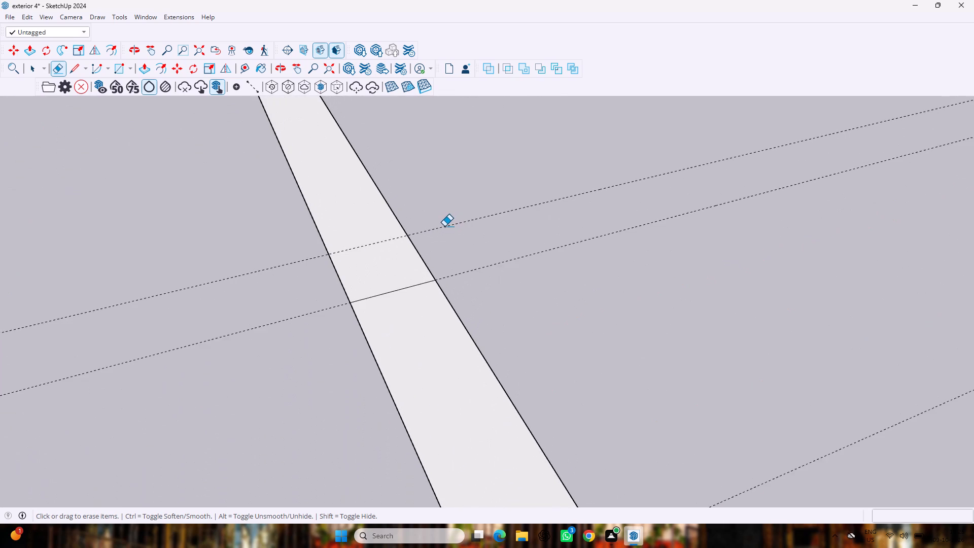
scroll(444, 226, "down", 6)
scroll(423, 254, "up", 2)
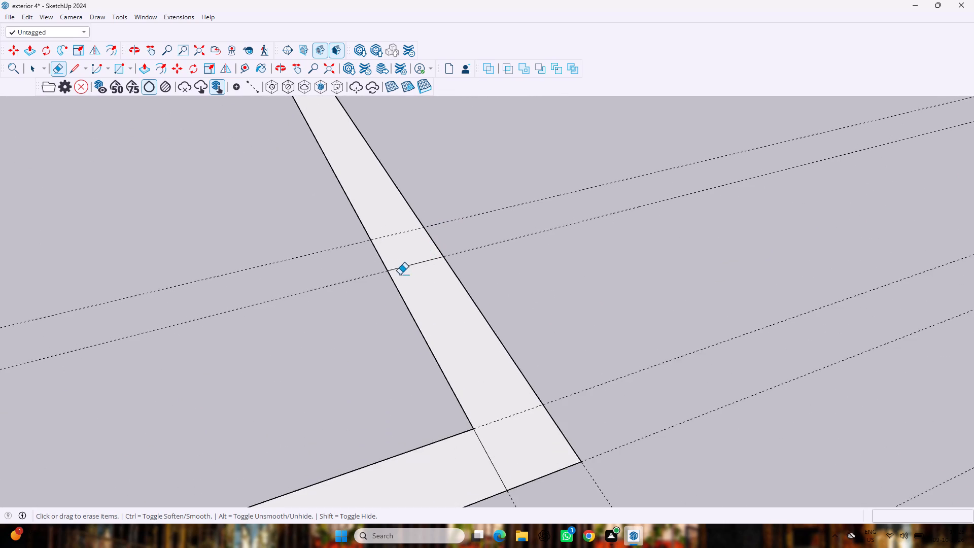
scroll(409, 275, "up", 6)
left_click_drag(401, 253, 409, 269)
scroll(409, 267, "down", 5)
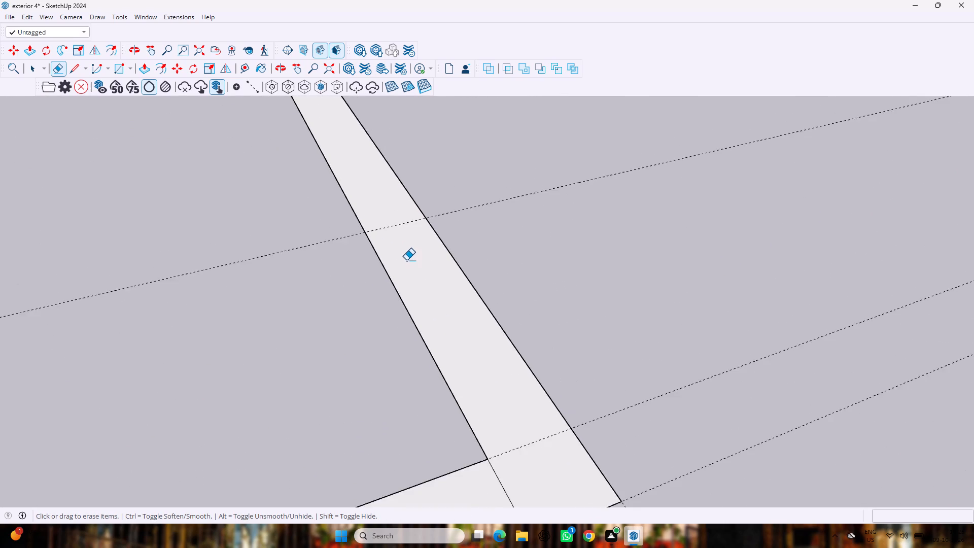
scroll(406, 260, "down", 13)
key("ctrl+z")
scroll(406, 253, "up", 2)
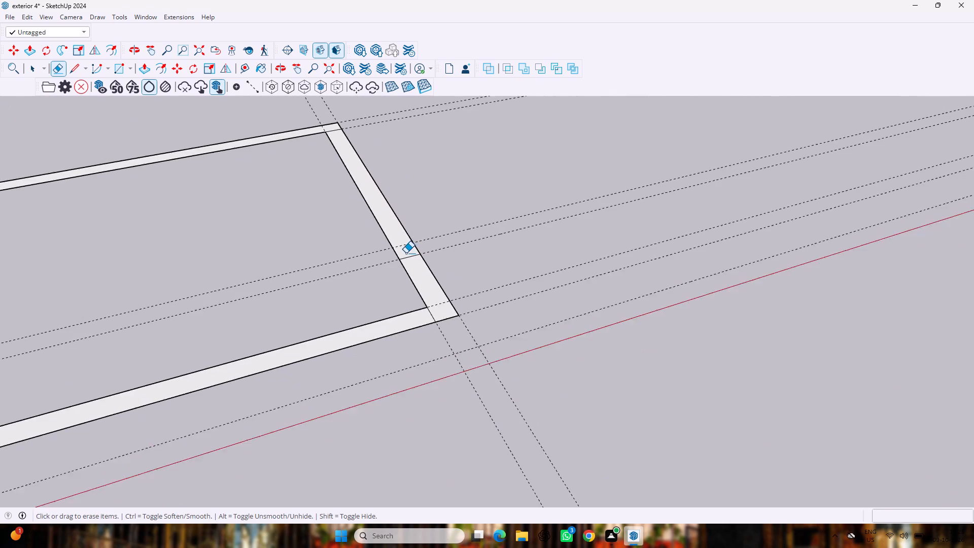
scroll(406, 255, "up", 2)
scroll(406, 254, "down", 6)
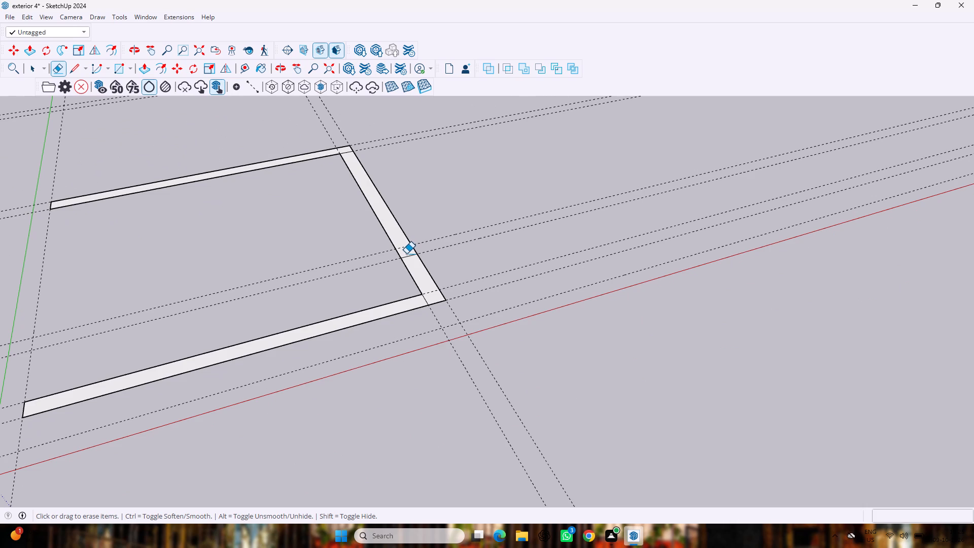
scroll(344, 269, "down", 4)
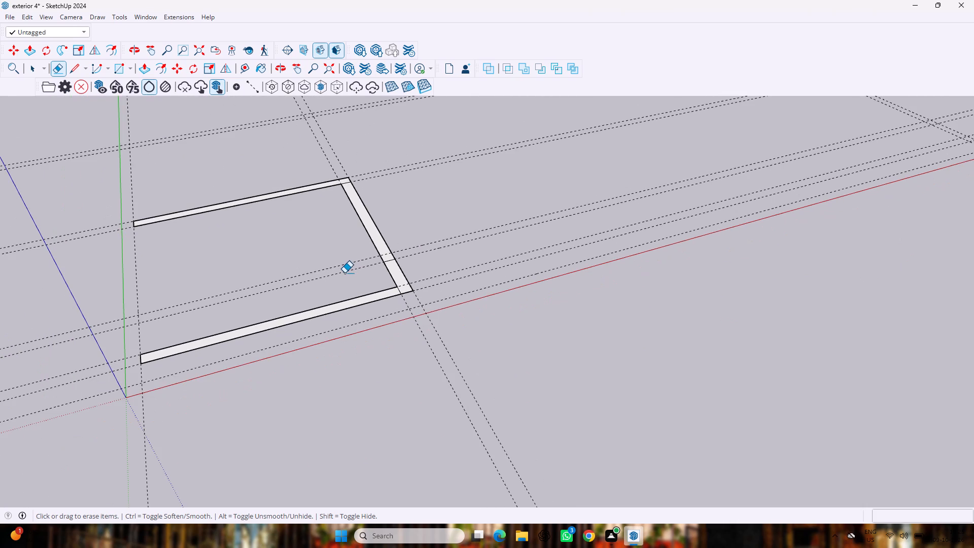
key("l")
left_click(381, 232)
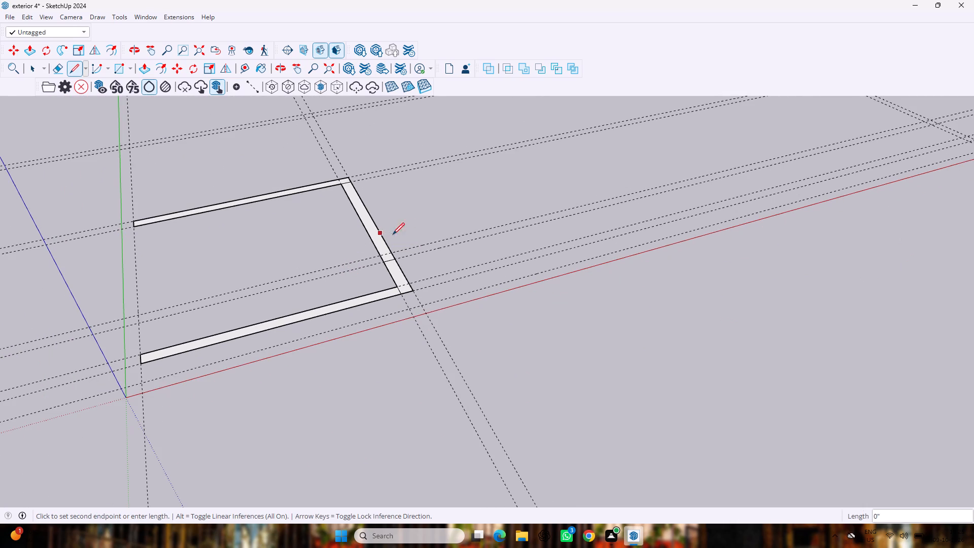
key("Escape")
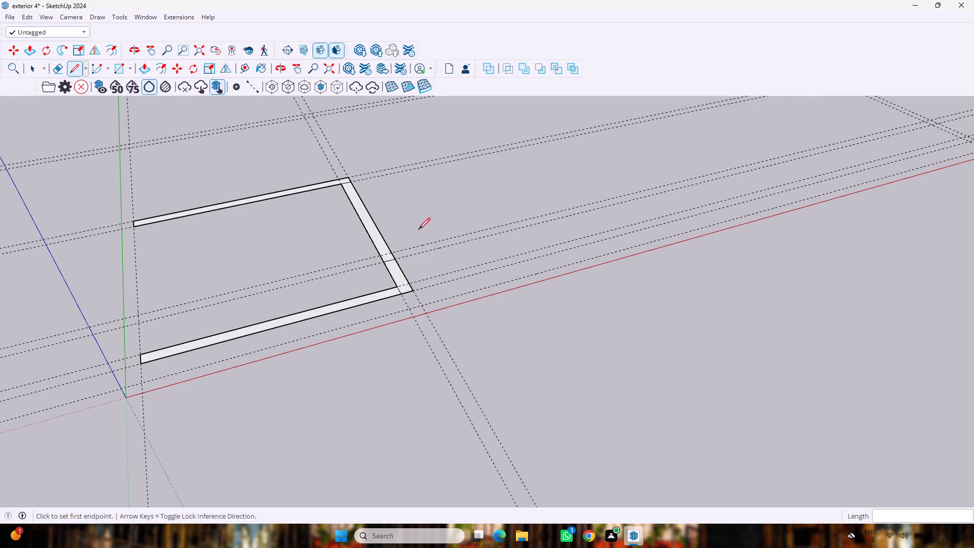
Place a guide 15' beyond the cross wall's outer edge and a second guide 9" back toward the wall.
key("t")
left_click(385, 239)
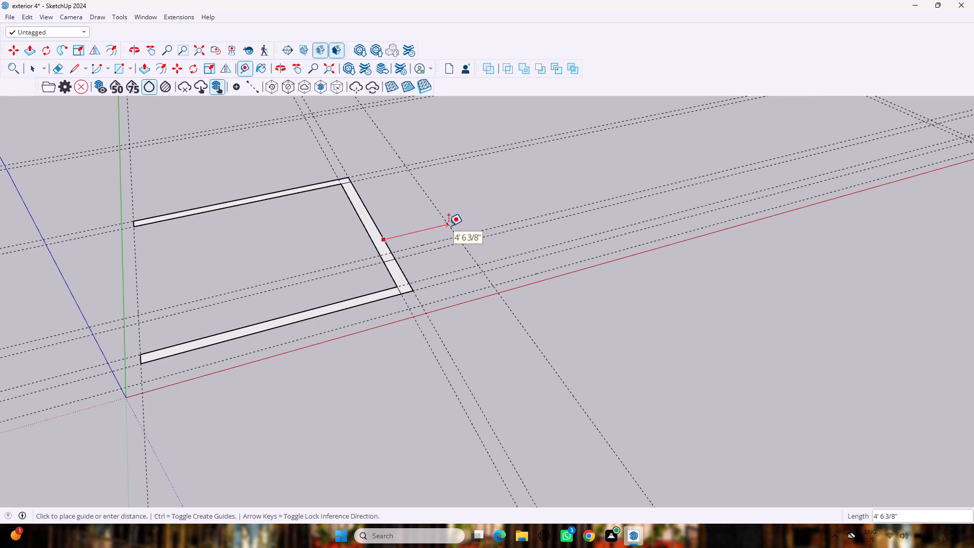
type("15'")
key("Return")
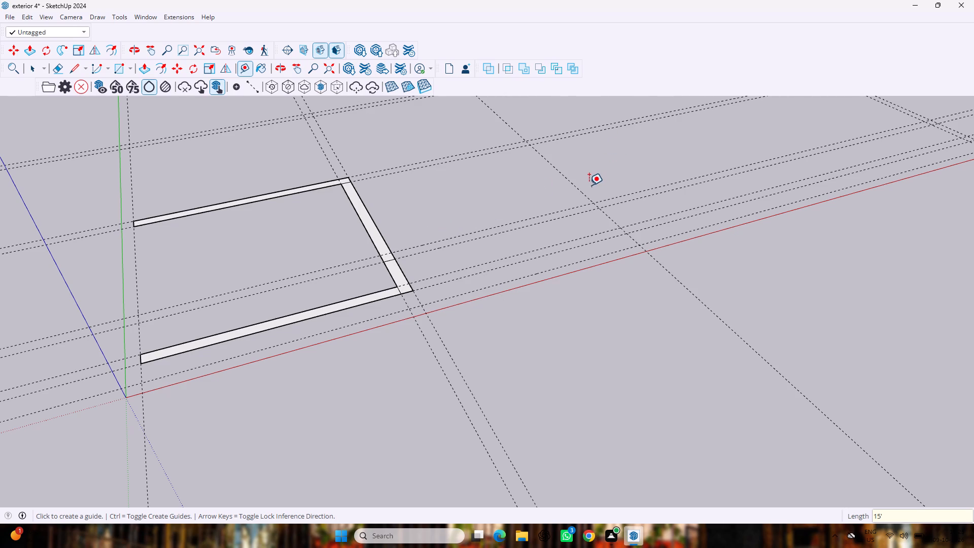
left_click(578, 192)
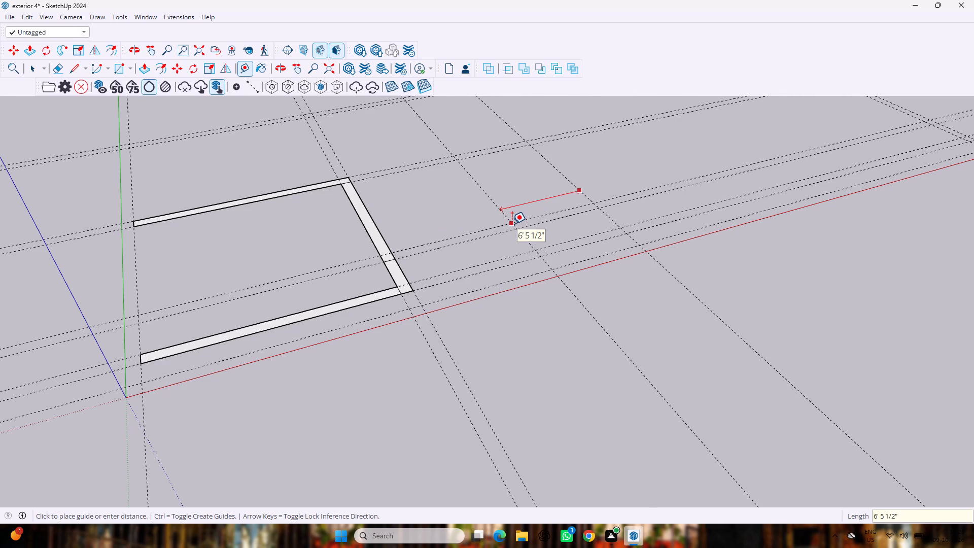
key("9")
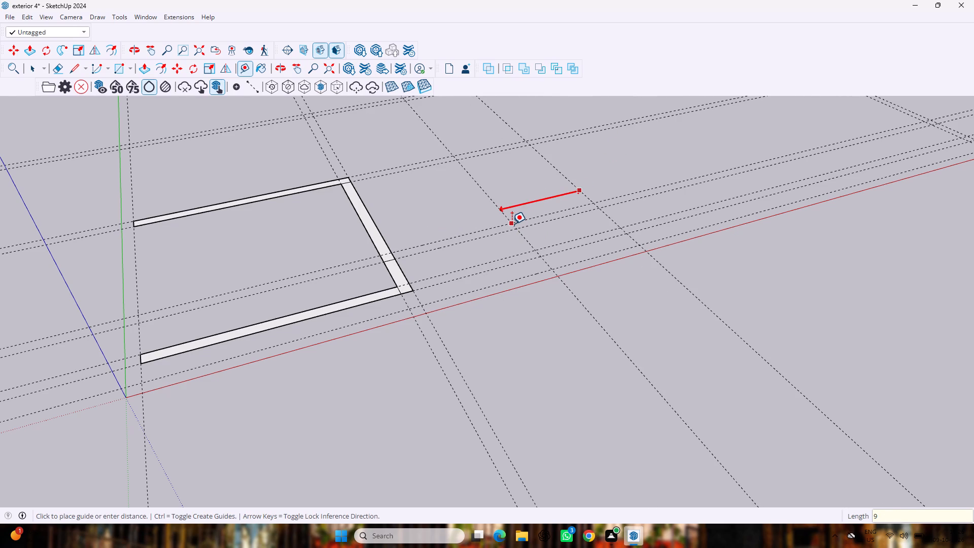
key("shift+quotedbl")
key("Return")
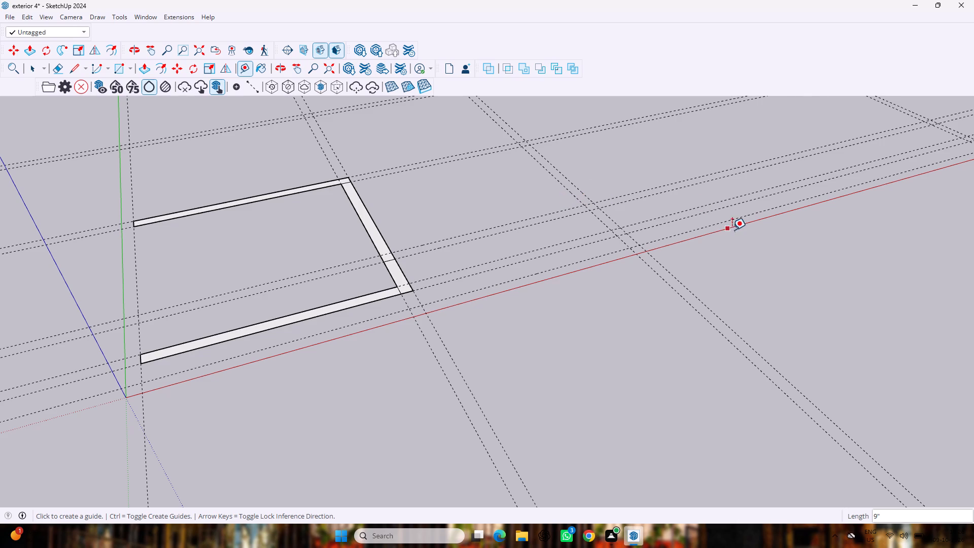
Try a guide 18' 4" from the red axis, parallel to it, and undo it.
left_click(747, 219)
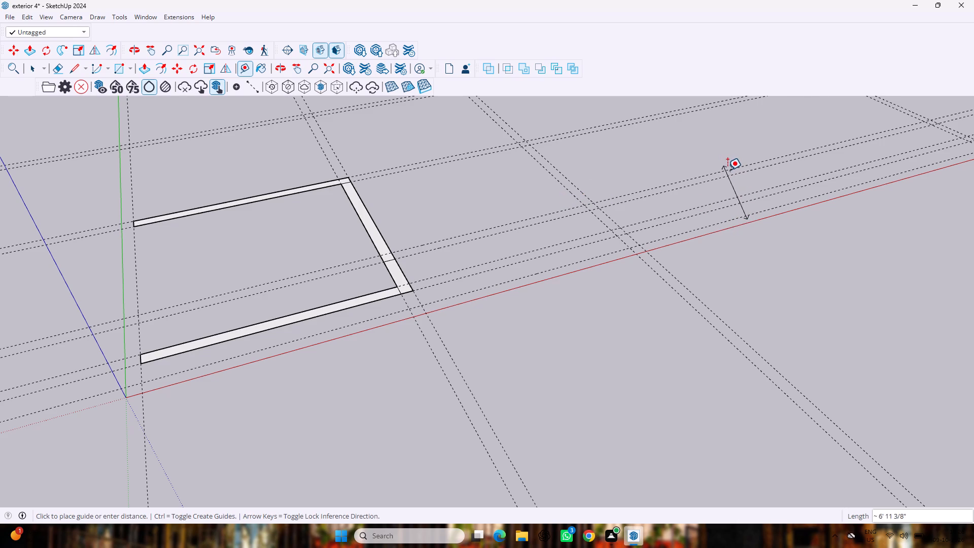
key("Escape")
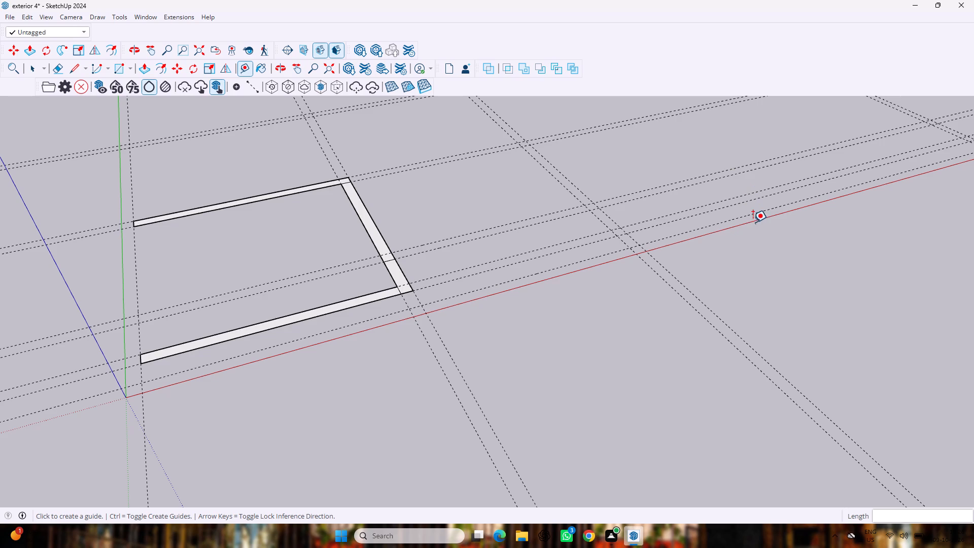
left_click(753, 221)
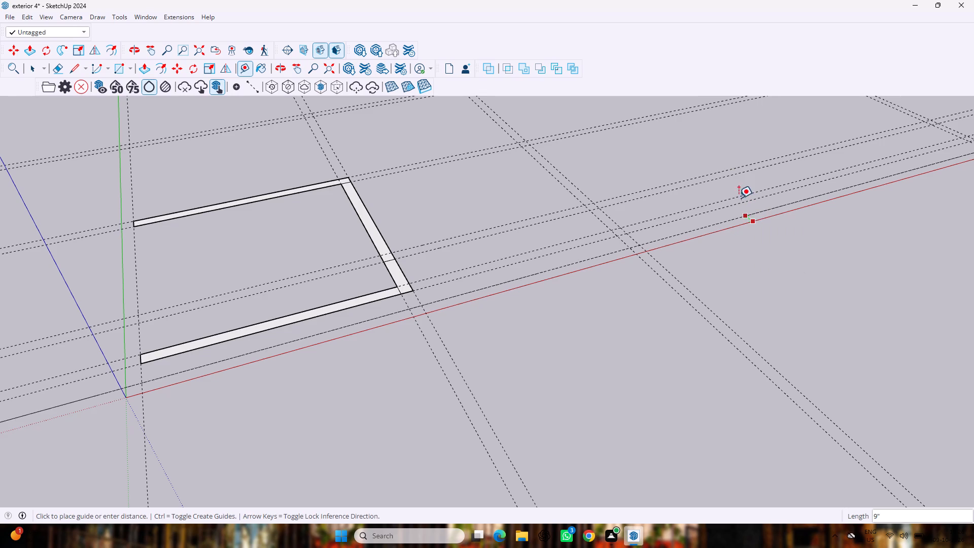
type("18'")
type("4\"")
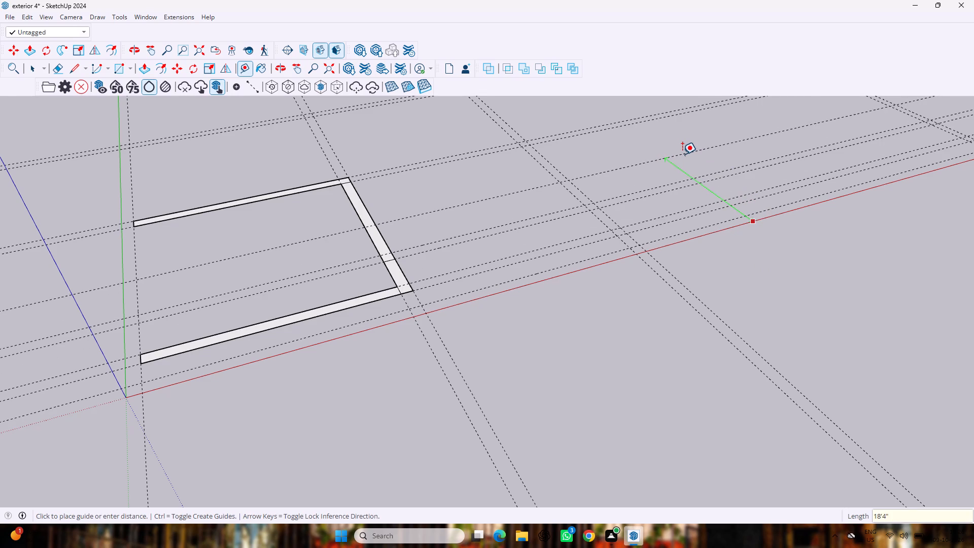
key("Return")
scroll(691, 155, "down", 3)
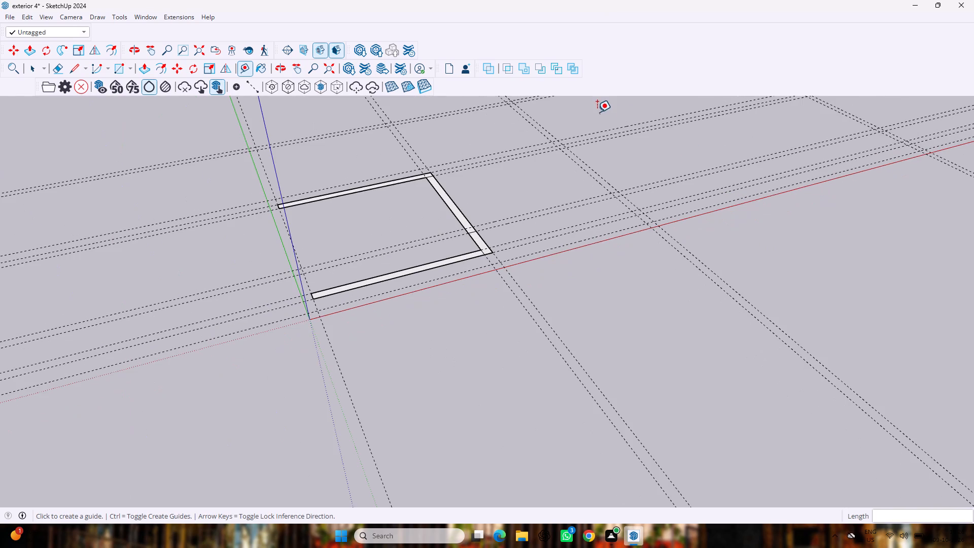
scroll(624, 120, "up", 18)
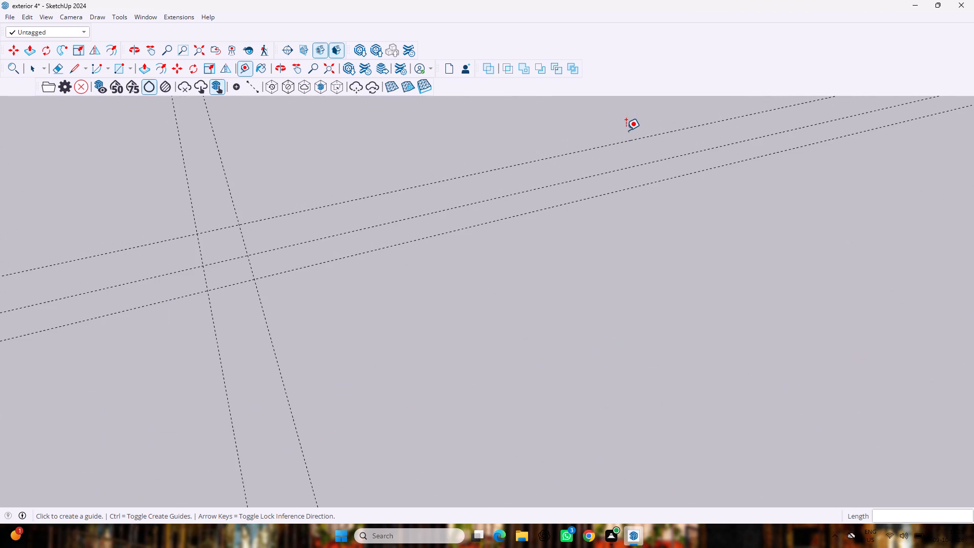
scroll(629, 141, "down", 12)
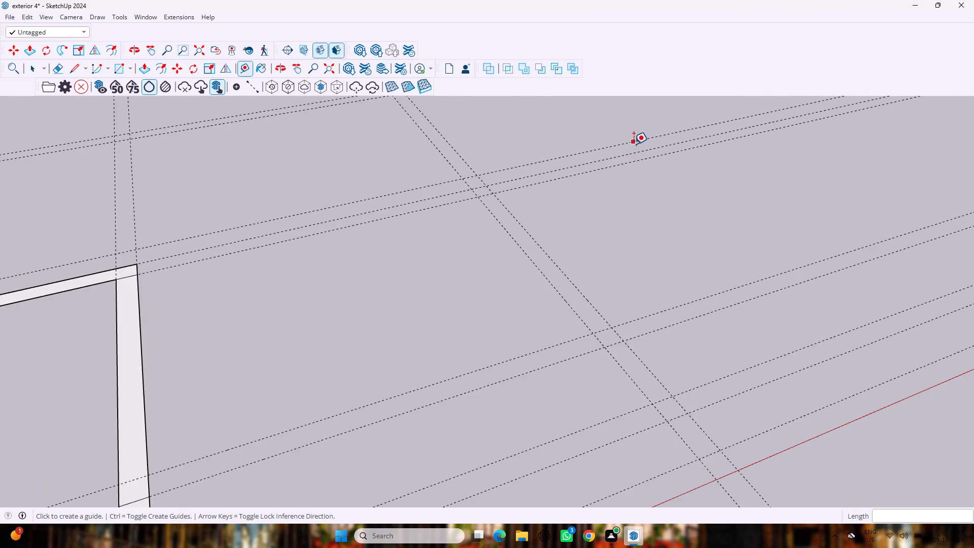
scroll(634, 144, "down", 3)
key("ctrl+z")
Draw a 9" by 15' wall rectangle between the guide pair, from the cross wall's outer edge to the farther 15' guide.
scroll(713, 203, "down", 5)
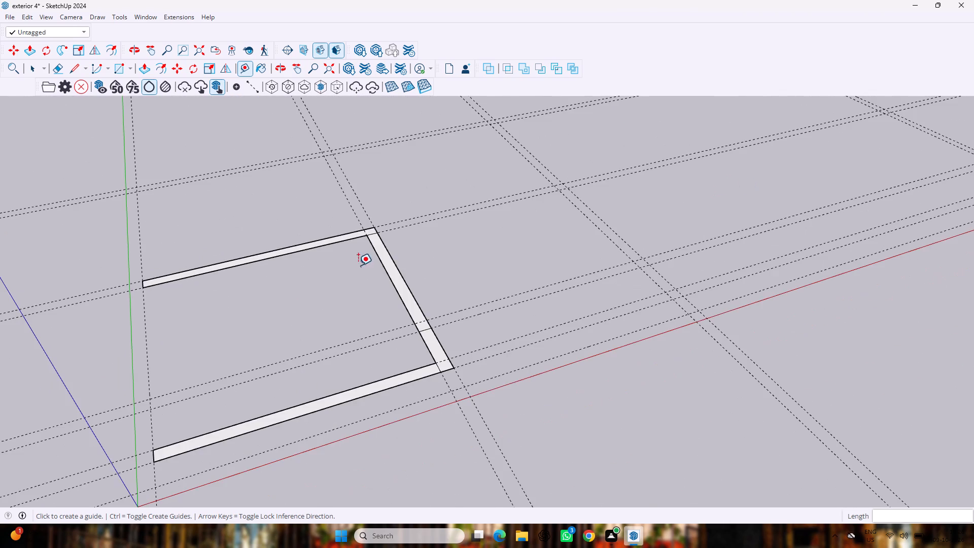
scroll(338, 268, "up", 3)
scroll(338, 268, "down", 3)
key("space")
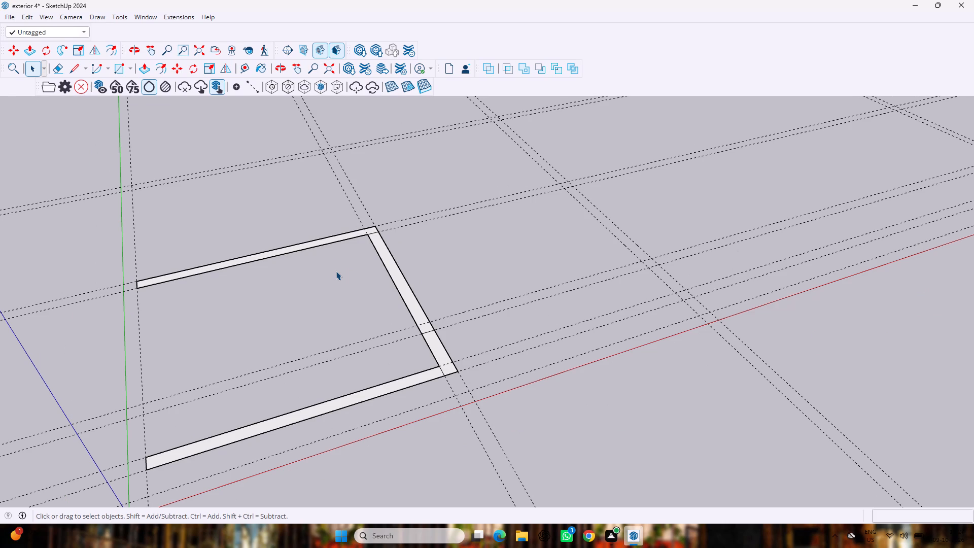
key("r")
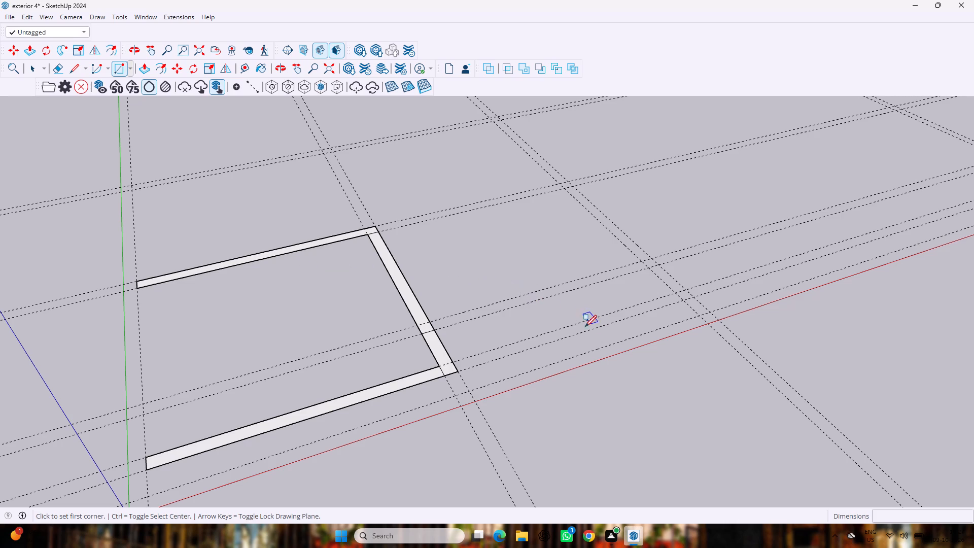
left_click(432, 323)
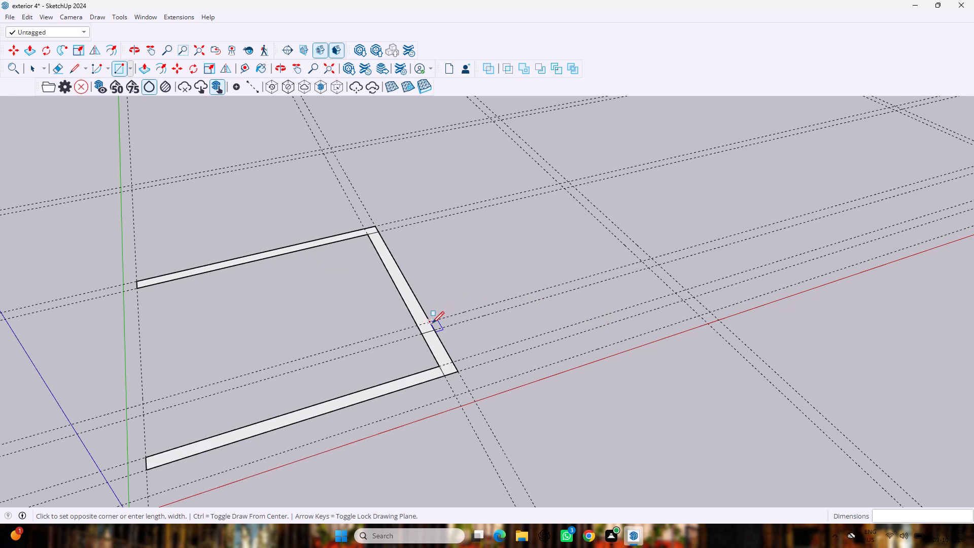
left_click(659, 266)
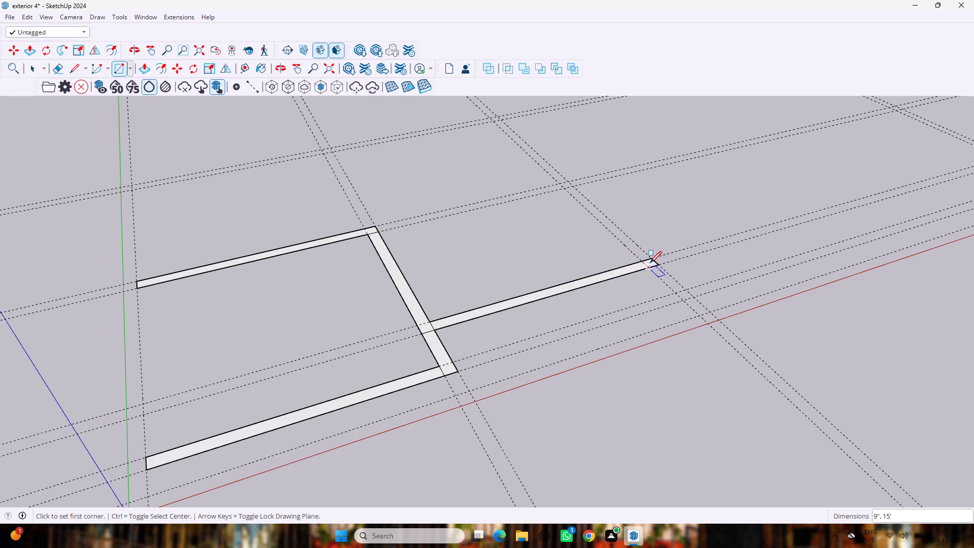
Draw a 9" by 10' 9" wall rectangle between the new guide pair, from the 15' wall's far end to the back wall's guides.
left_click(649, 260)
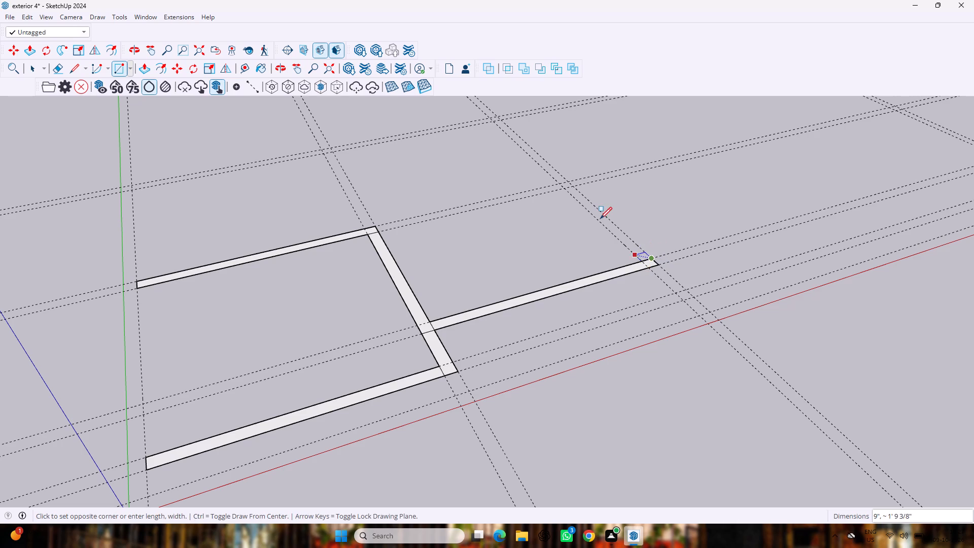
left_click(559, 184)
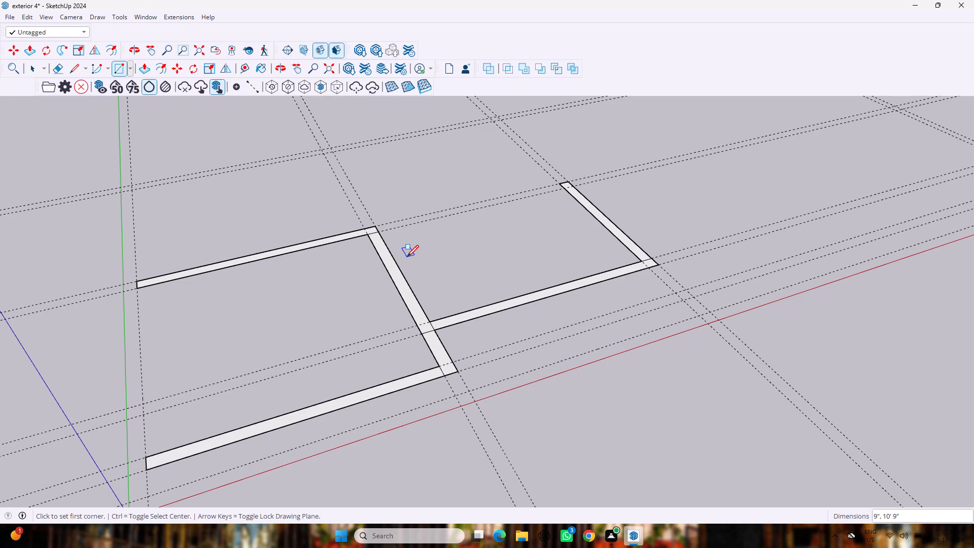
Place a guide about 4' in from the open end of the wall nearest the red axis, and another guide 5' beyond it.
key("p")
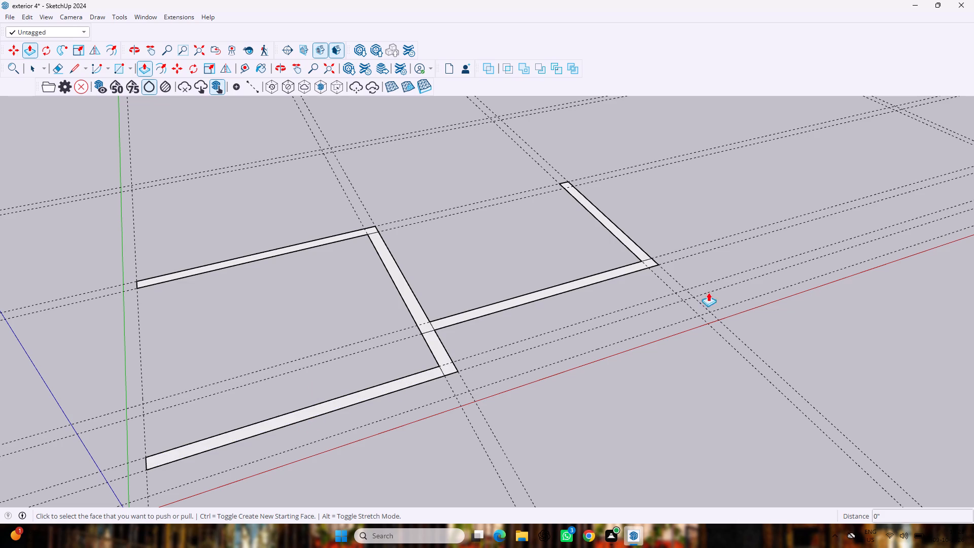
key("t")
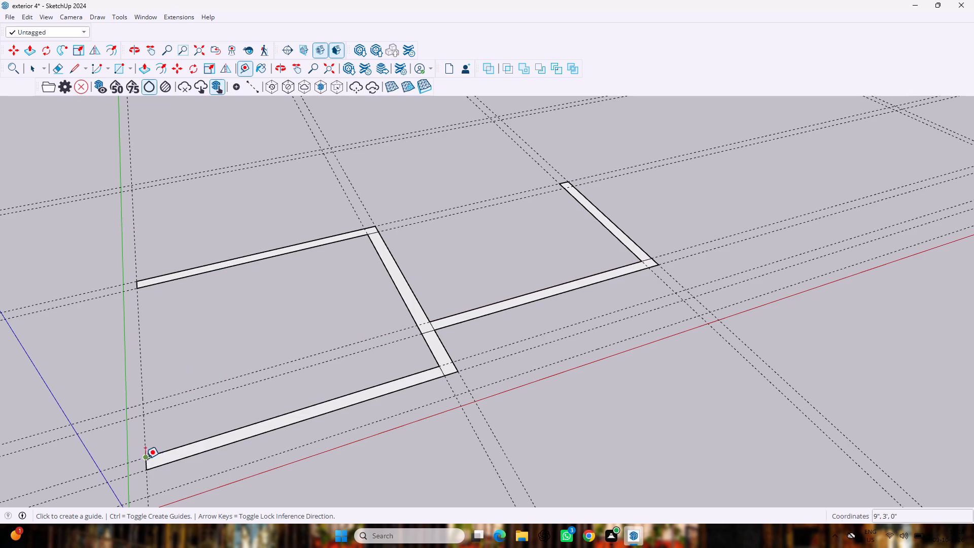
left_click(144, 431)
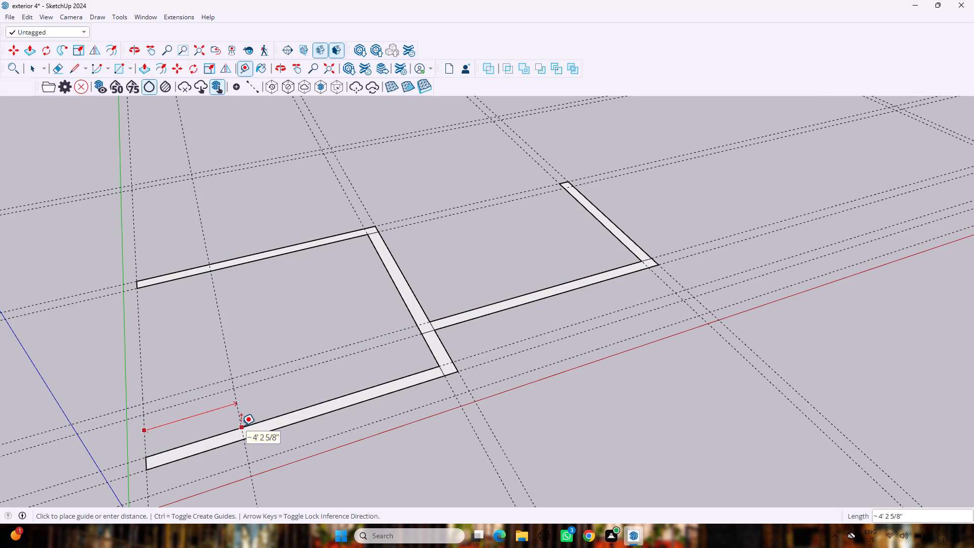
left_click(236, 426)
left_click(236, 432)
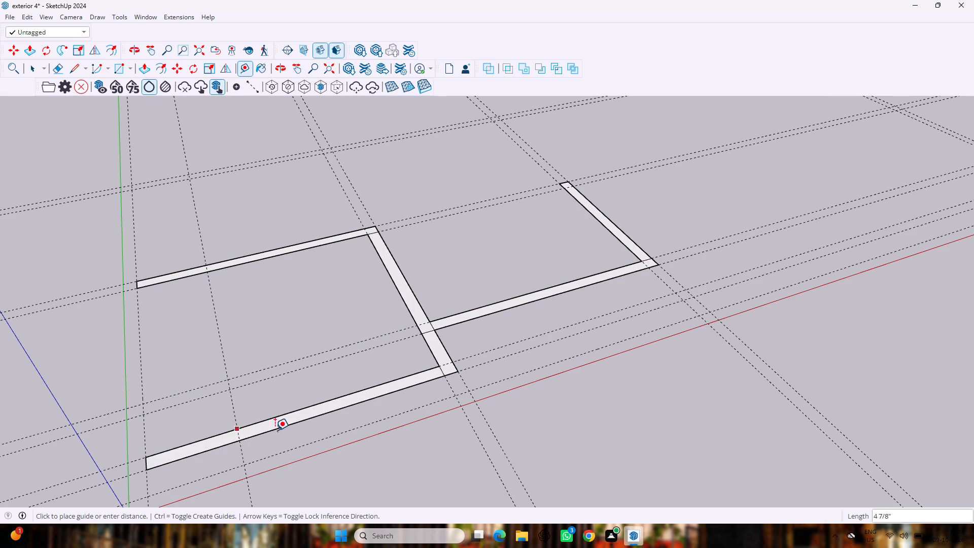
left_click(292, 429)
key("ctrl+z")
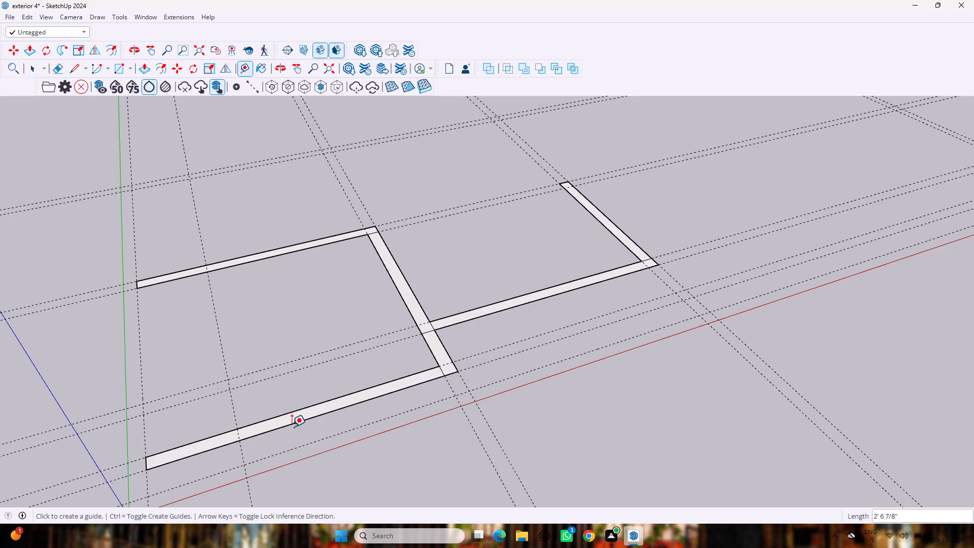
left_click(231, 400)
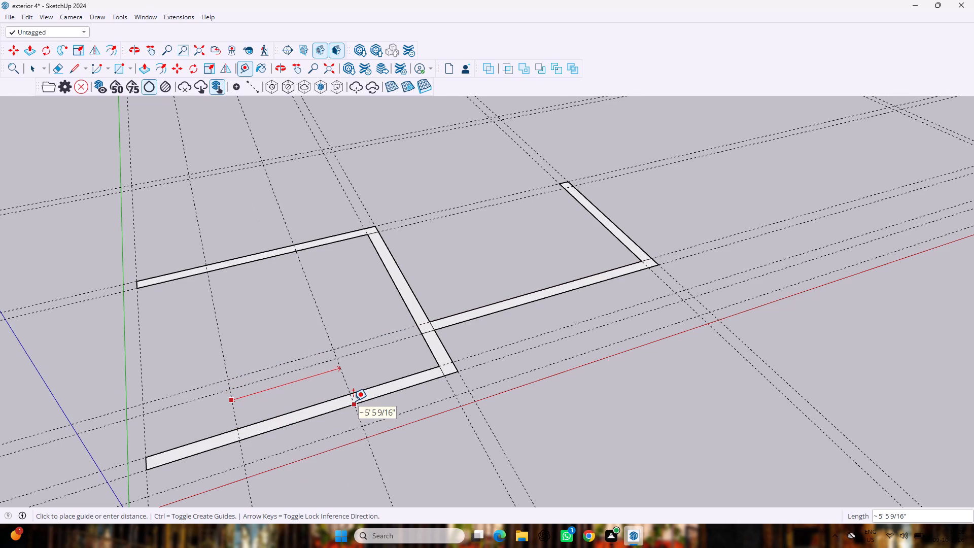
type("5'")
key("Return")
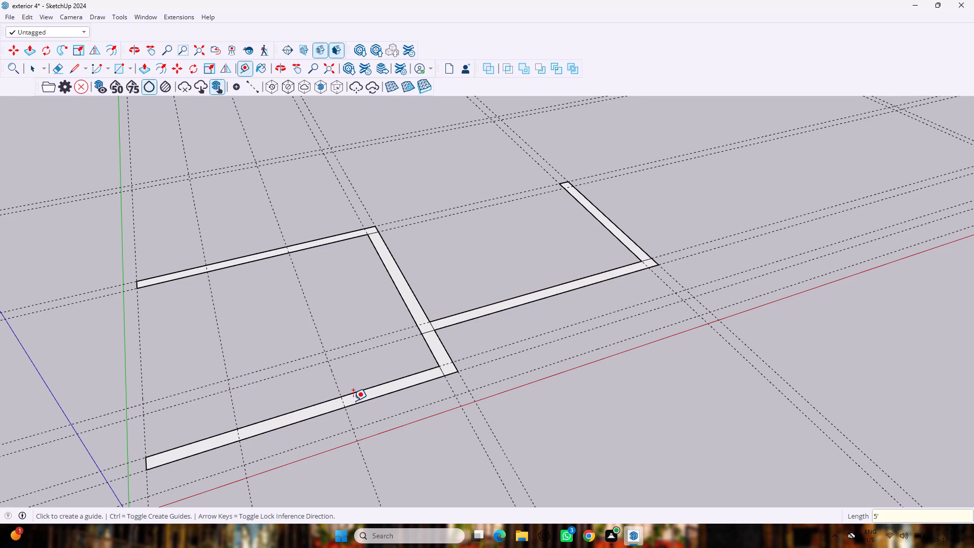
Draw two 9" lines across the wall nearest the red axis, one at each of the two new guides.
key("l")
scroll(208, 469, "up", 5)
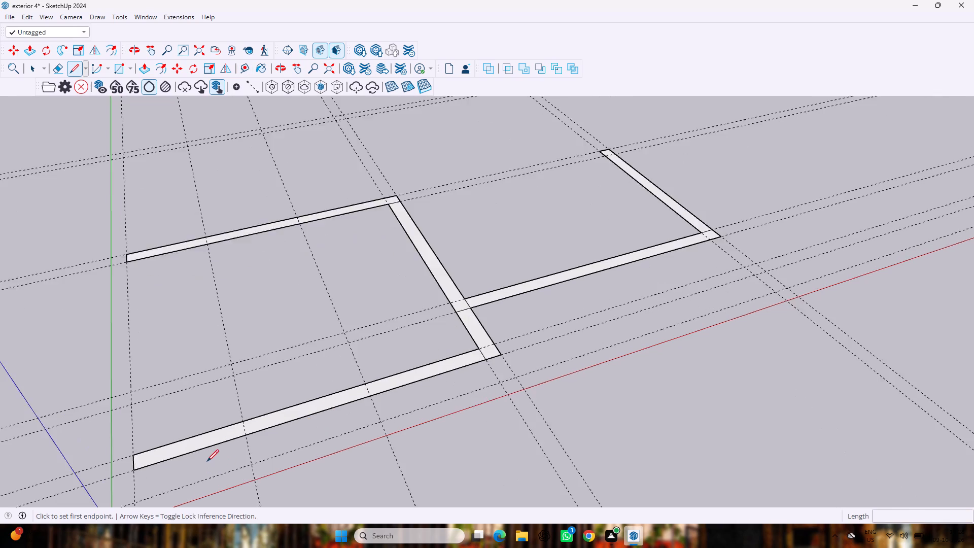
scroll(207, 461, "up", 1)
left_click(249, 413)
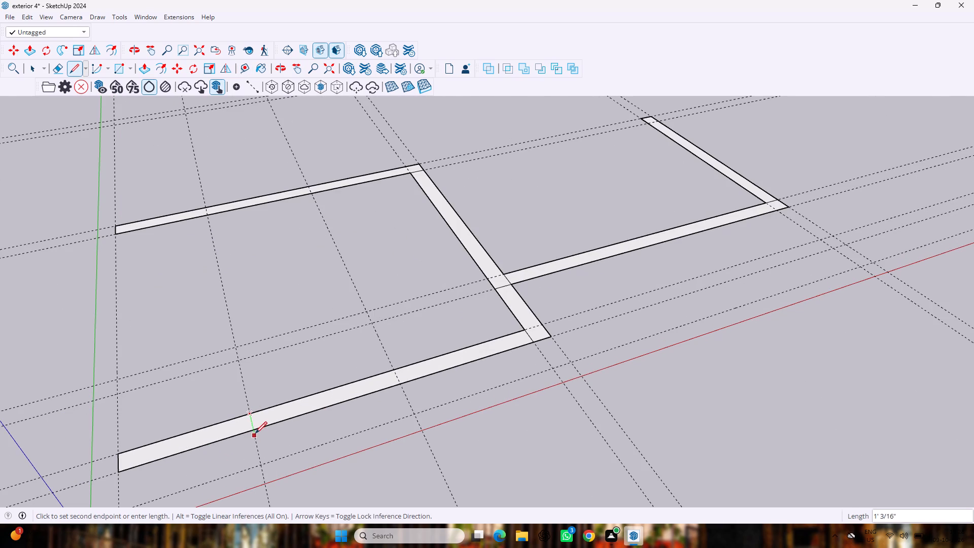
left_click(255, 432)
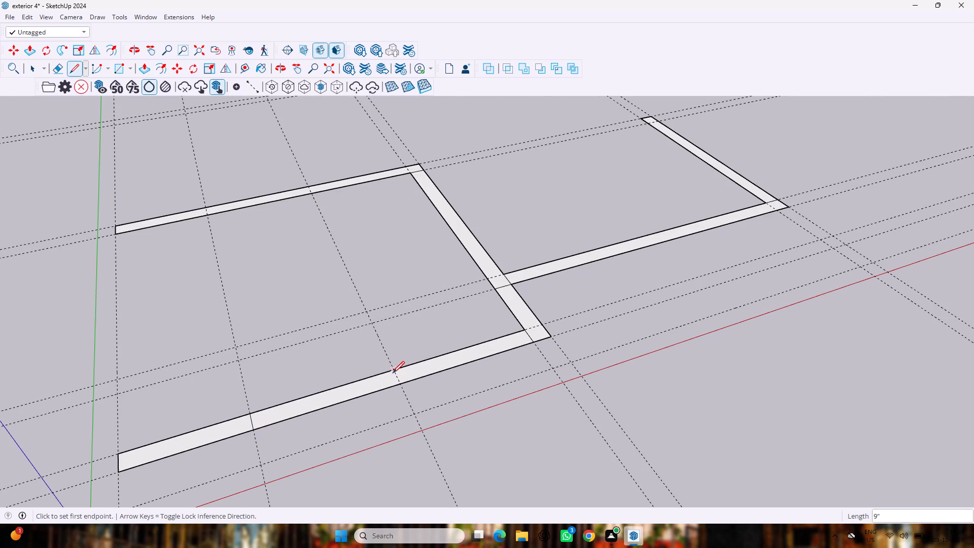
double_click(393, 371)
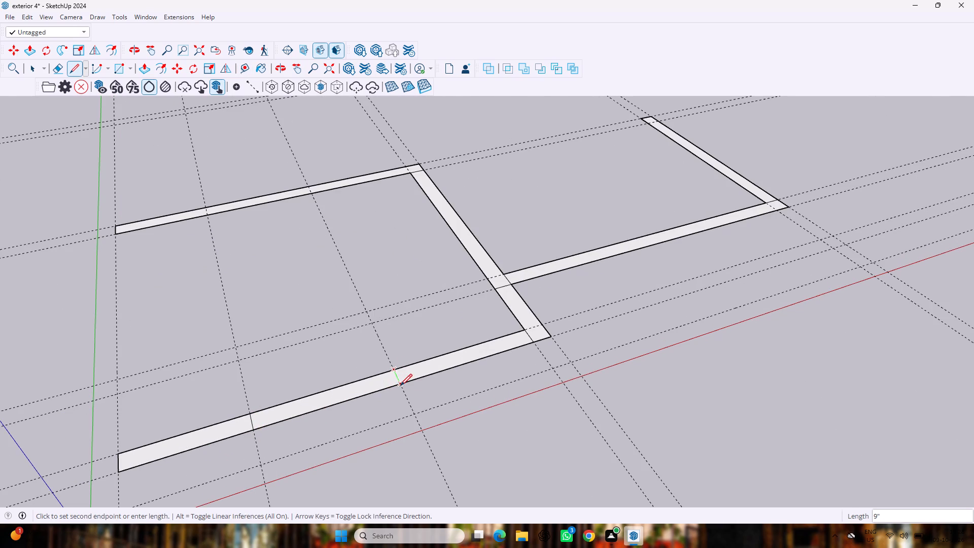
left_click(400, 386)
key("space")
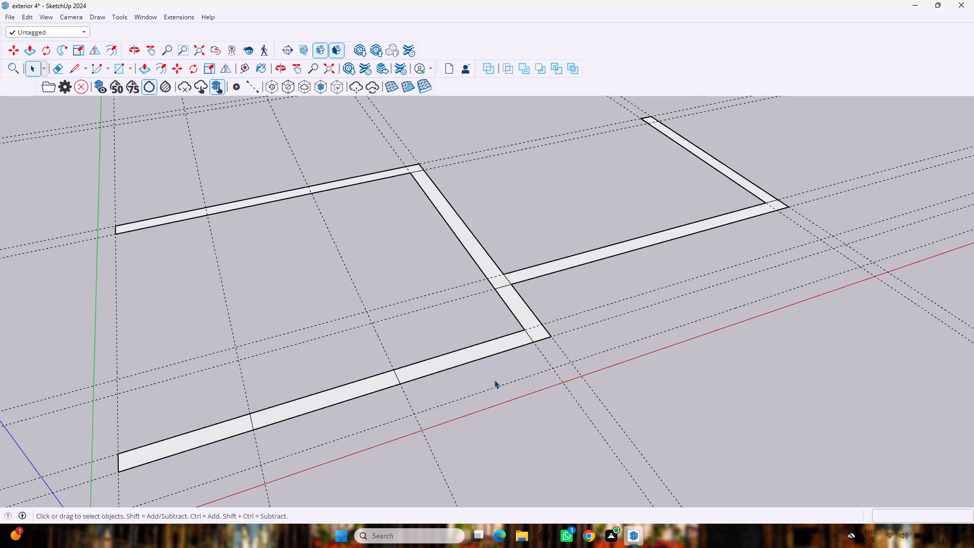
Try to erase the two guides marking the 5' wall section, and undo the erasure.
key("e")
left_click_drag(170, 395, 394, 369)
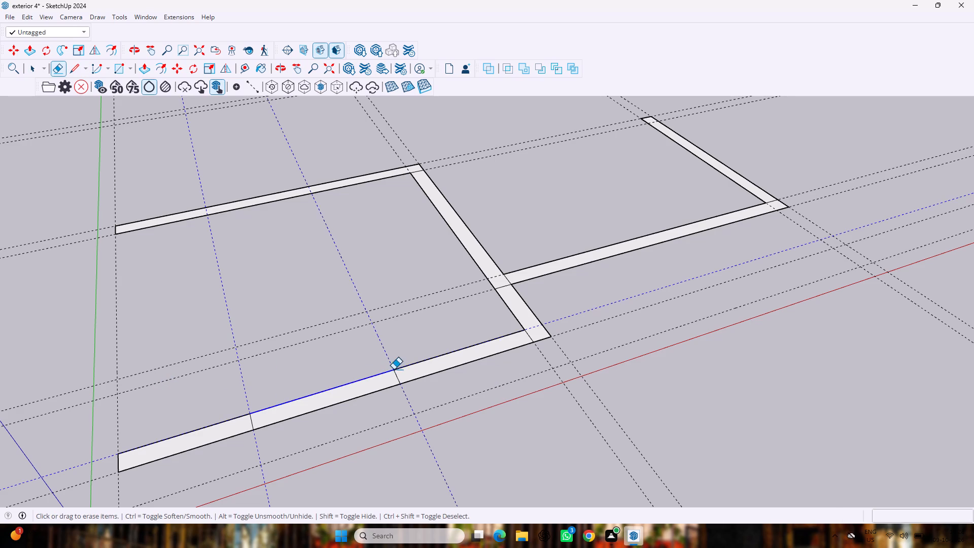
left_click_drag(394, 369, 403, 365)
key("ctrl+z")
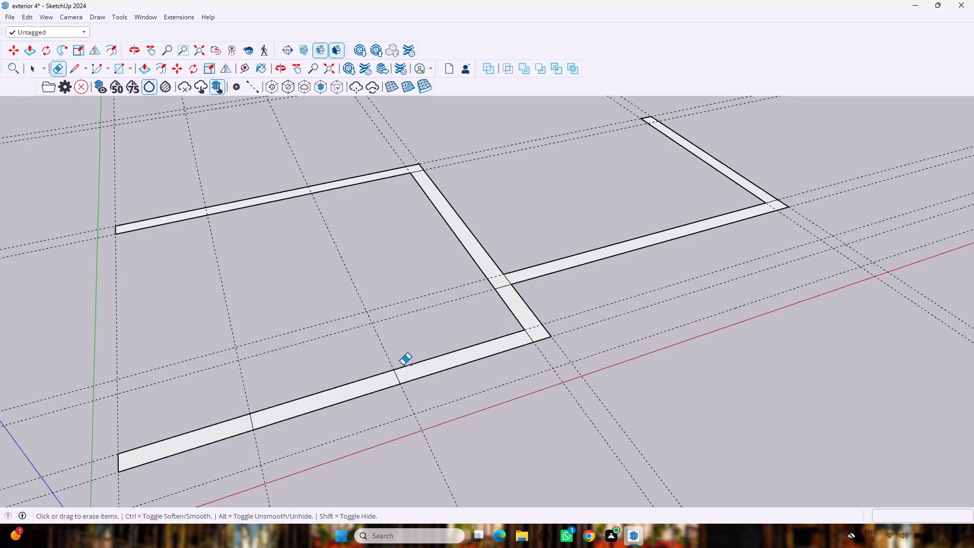
Erase the two guides that mark the 5' section of the wall nearest the red axis.
left_click_drag(399, 358, 216, 387)
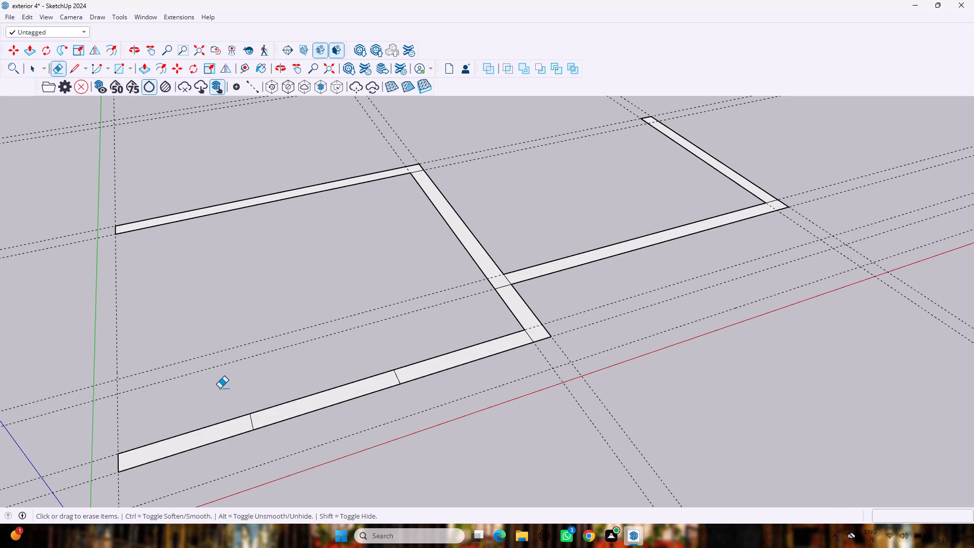
key("space")
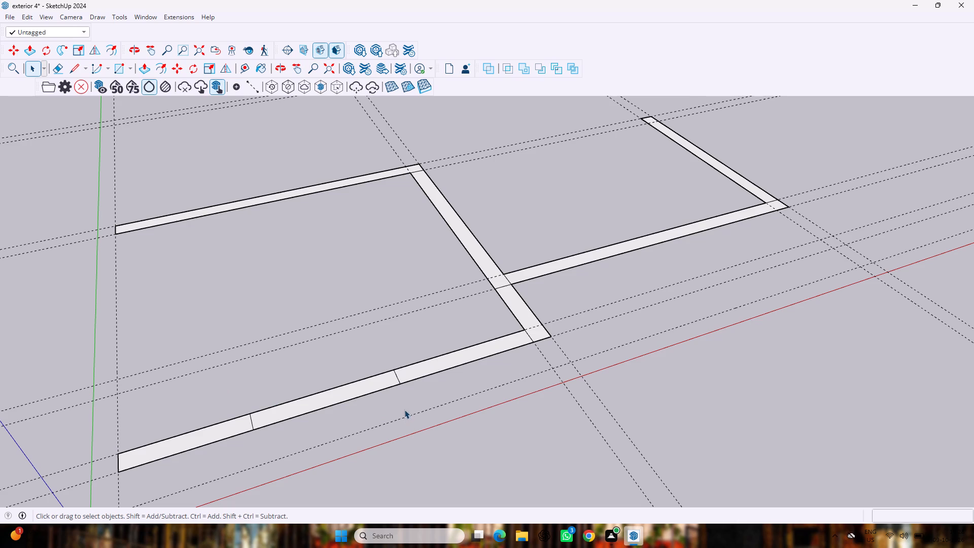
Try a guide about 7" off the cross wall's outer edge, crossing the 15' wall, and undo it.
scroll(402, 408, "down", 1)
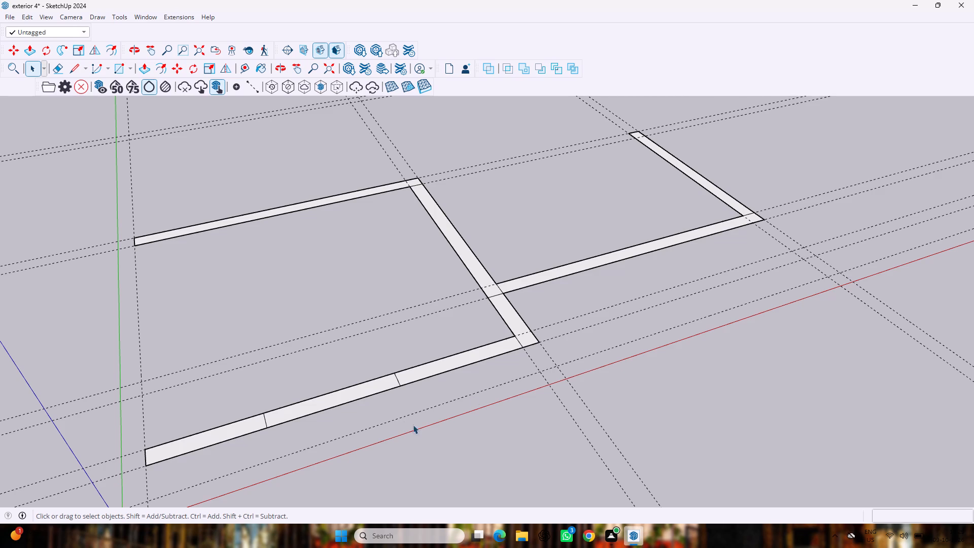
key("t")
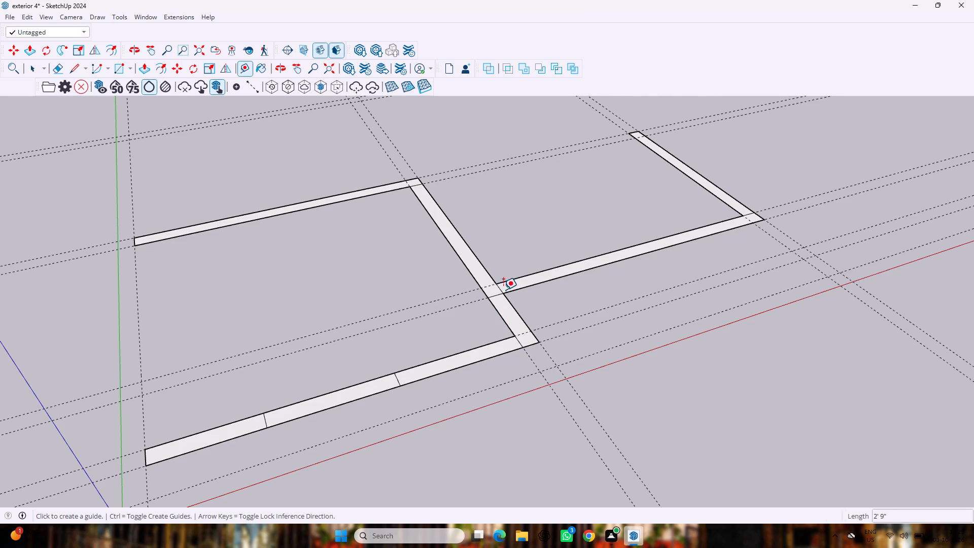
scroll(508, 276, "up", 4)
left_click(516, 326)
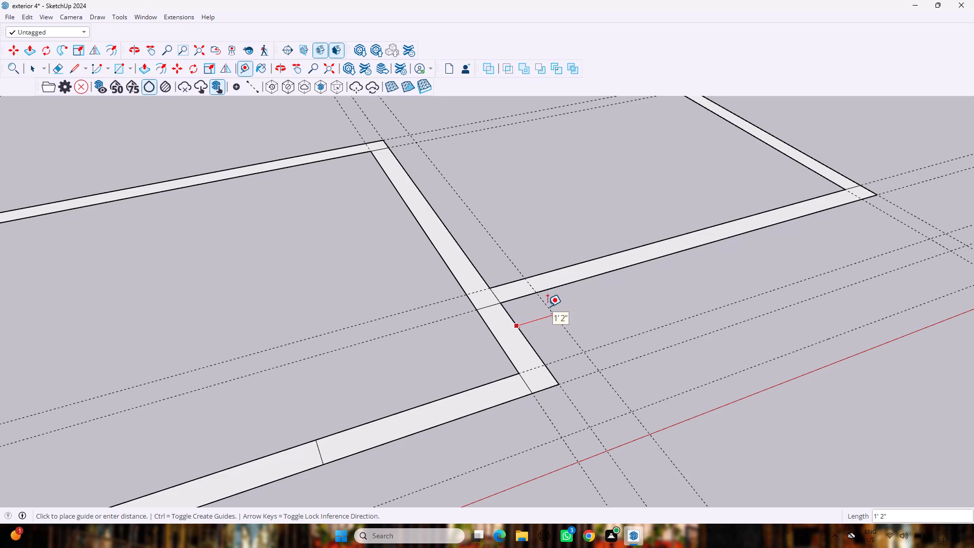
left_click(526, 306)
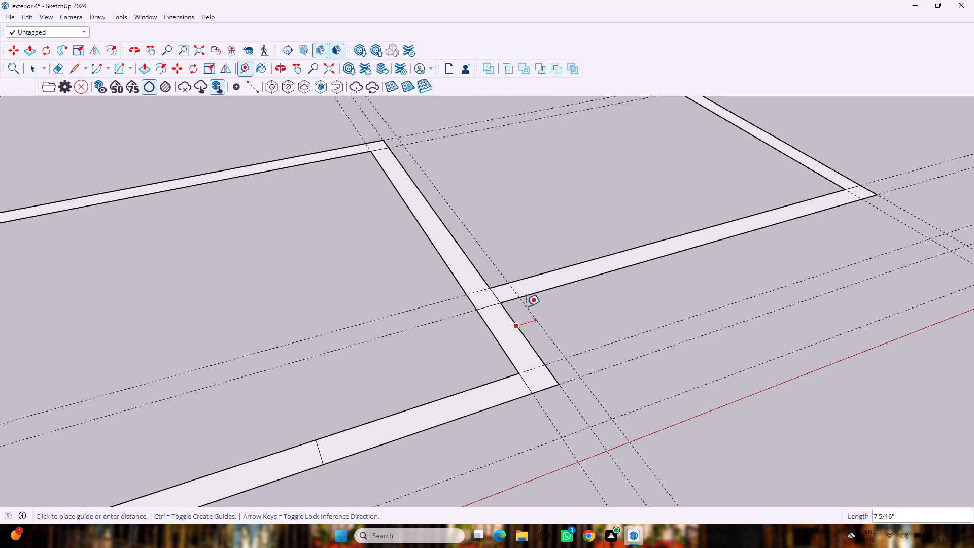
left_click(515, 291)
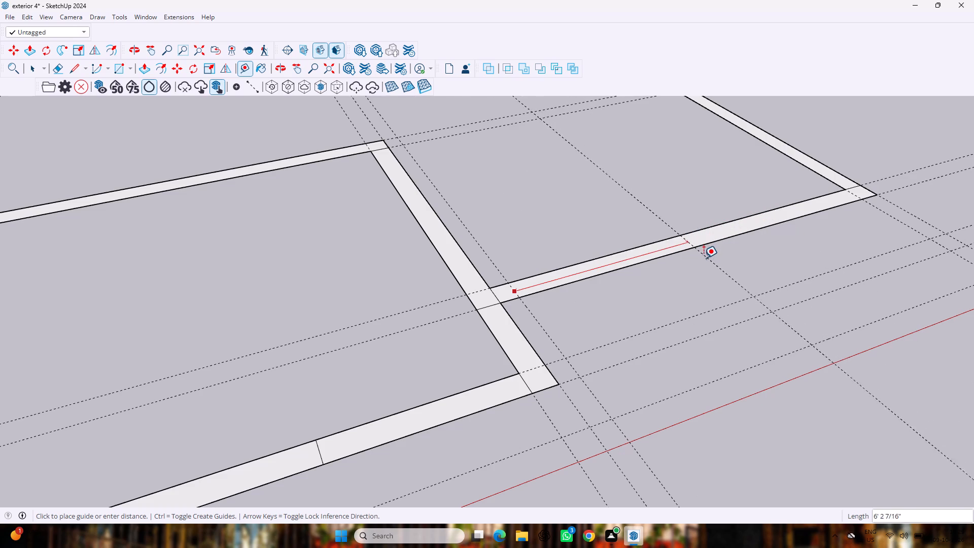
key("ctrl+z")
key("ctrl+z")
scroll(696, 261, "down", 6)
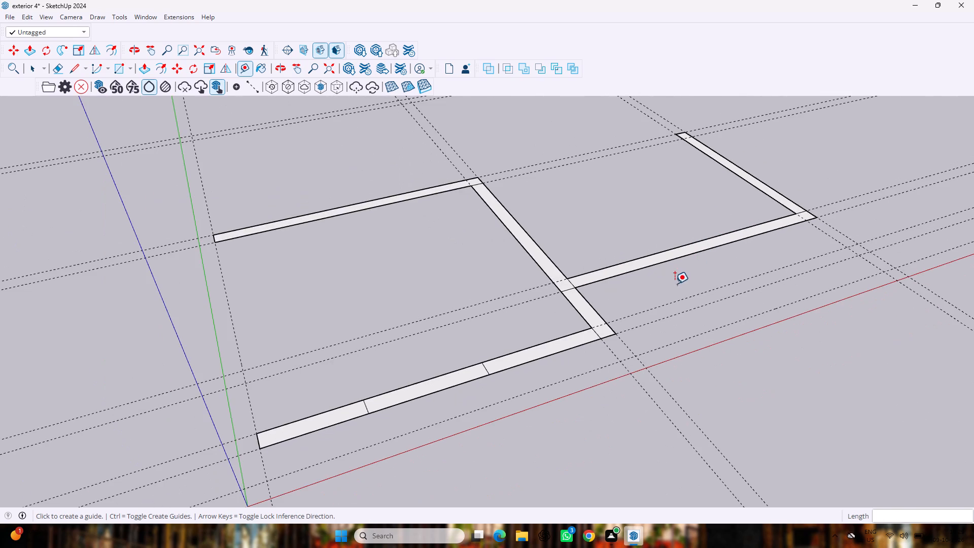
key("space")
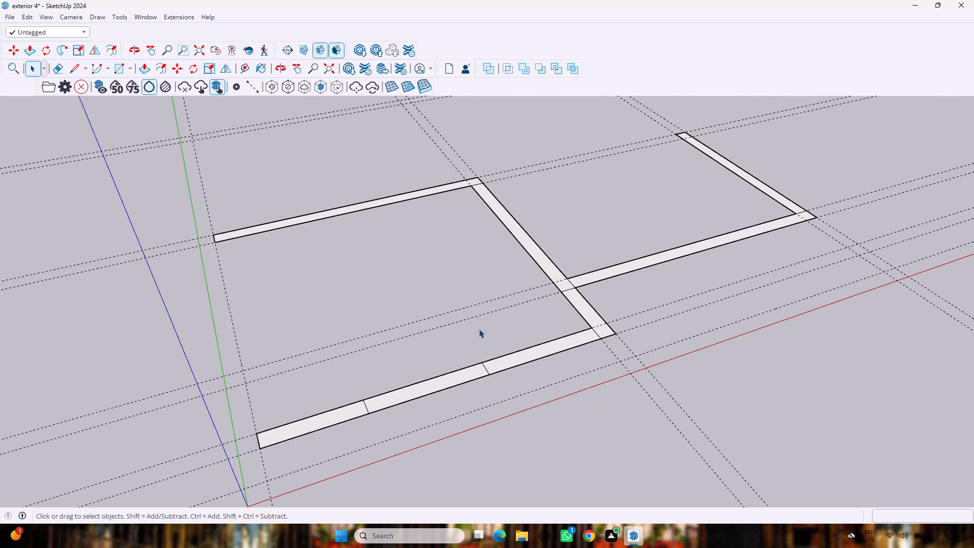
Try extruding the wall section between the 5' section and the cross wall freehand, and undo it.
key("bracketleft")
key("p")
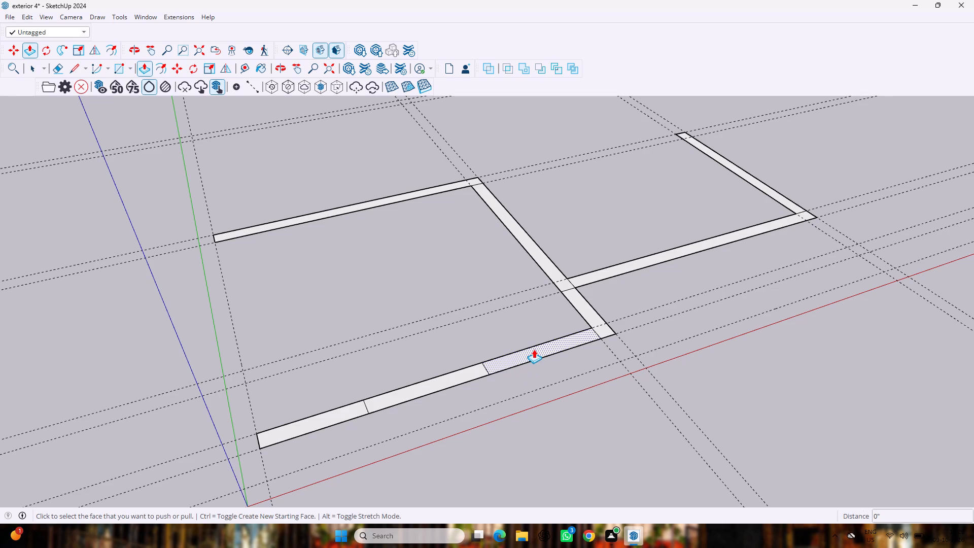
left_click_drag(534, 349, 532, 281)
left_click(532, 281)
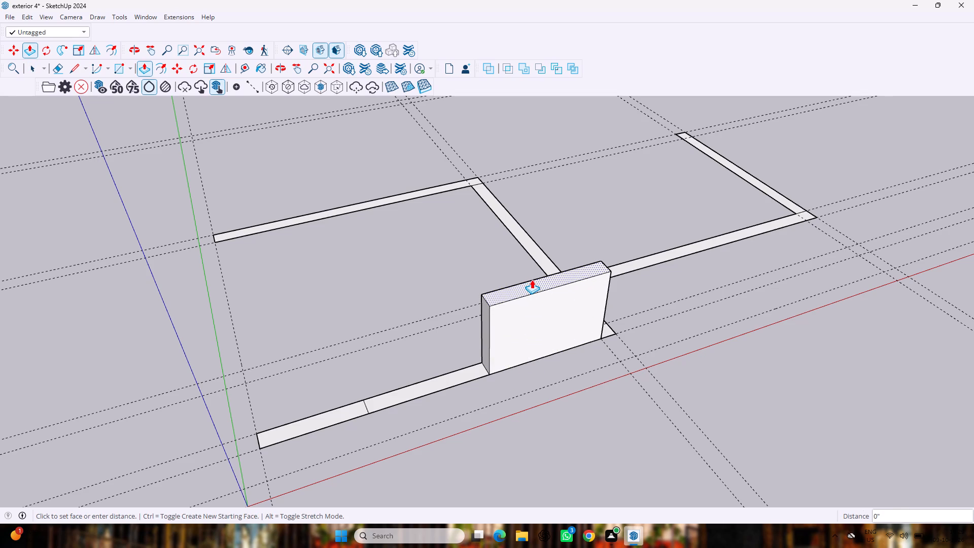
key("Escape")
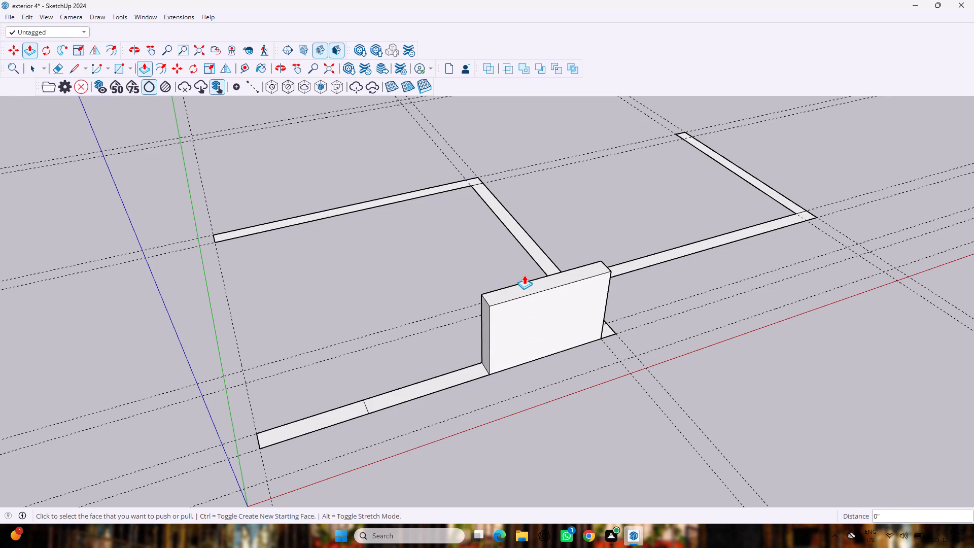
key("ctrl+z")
Extrude the wall parallel to the red axis at the cross wall's far end up 10'.
scroll(263, 202, "up", 6)
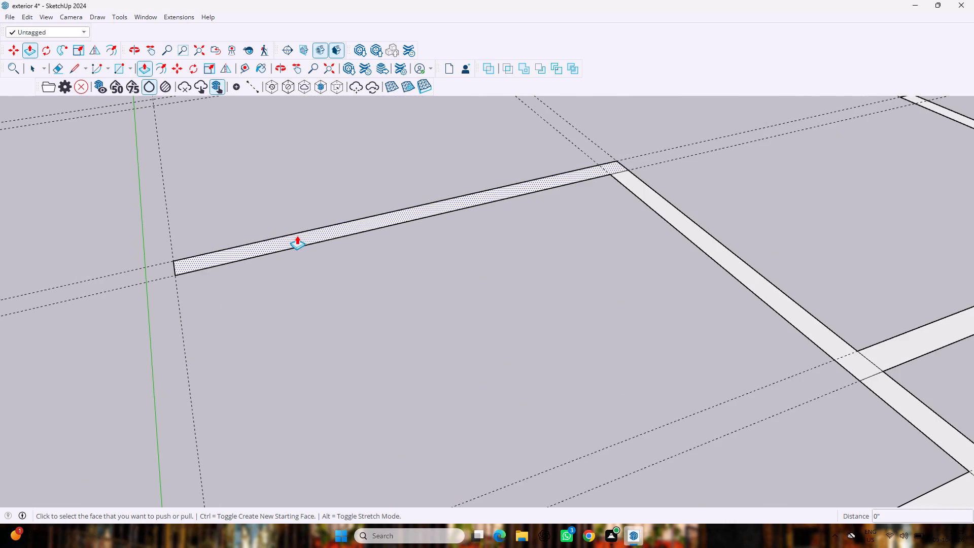
left_click_drag(298, 235, 304, 196)
type("10'")
key("Return")
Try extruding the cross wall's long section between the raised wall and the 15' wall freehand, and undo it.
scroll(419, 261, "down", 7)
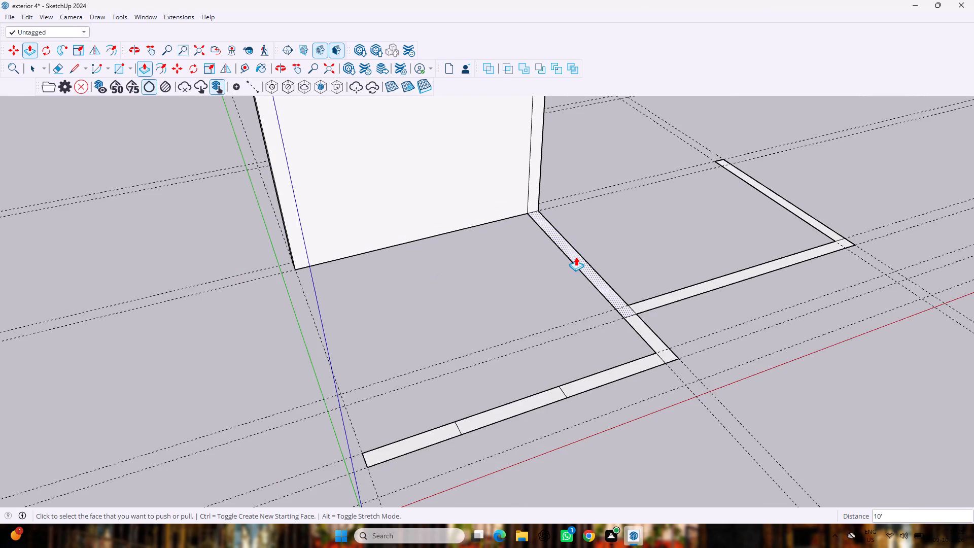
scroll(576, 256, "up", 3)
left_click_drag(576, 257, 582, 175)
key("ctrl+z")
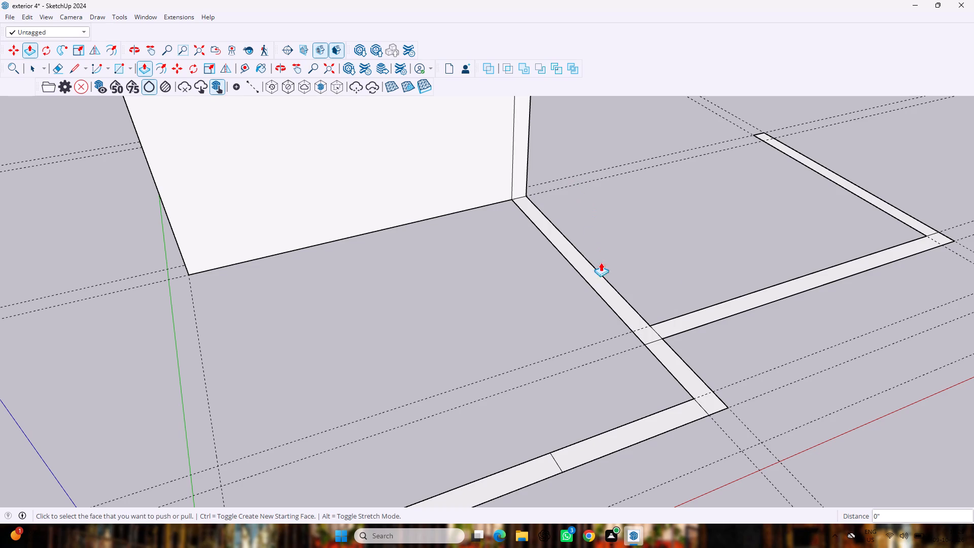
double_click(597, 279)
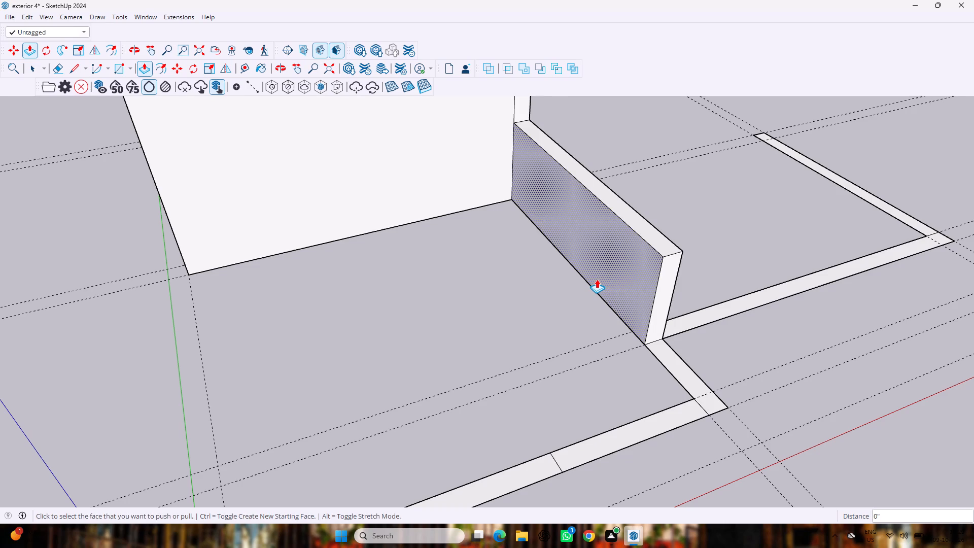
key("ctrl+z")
Extrude the cross wall's long section, between the raised wall and the 15' wall junction, up 10'.
left_click_drag(597, 279, 595, 199)
type("10'")
key("Return")
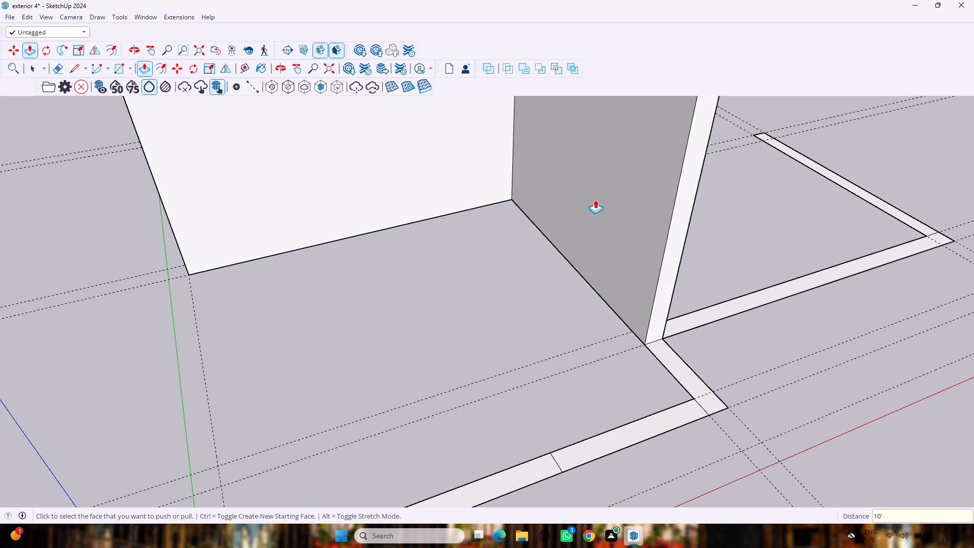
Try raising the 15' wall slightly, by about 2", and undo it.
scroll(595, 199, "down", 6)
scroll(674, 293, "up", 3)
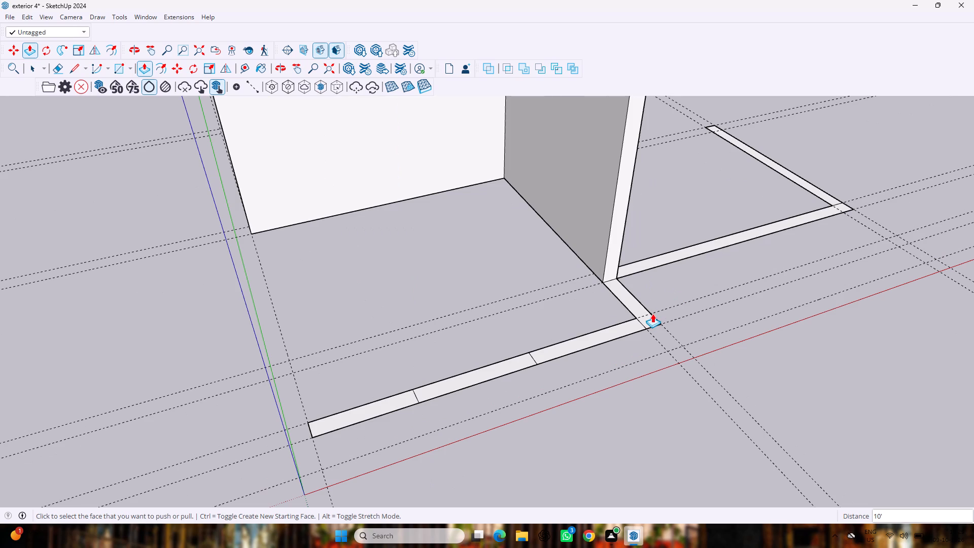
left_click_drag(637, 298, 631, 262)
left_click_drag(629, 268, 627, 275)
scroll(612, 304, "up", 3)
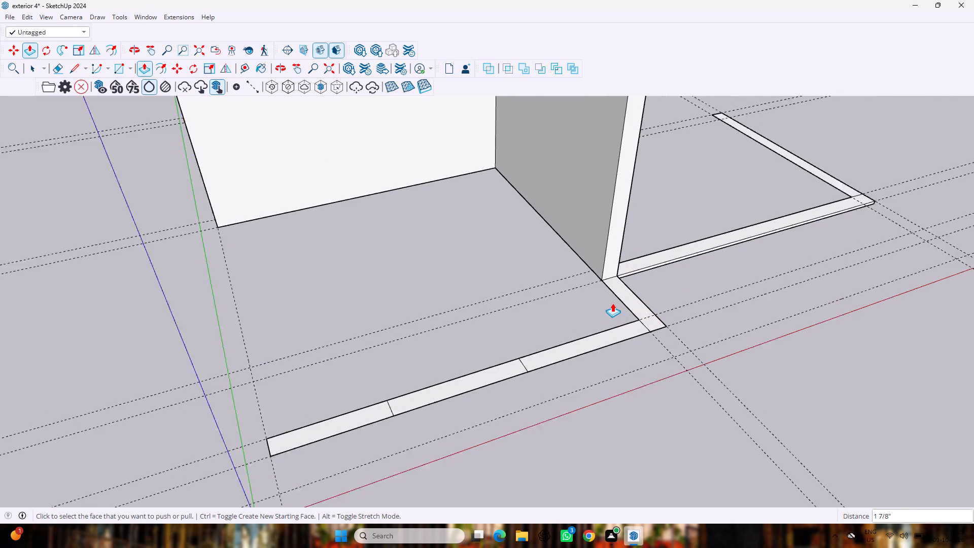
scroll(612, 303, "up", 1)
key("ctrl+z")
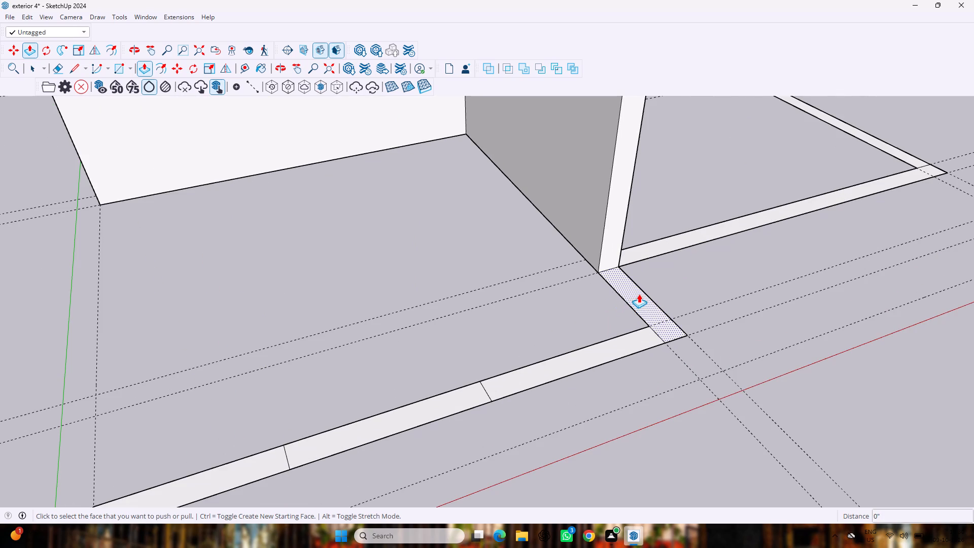
Extrude the cross wall's short end section, between the 15' wall junction and the front corner, up 10'.
left_click_drag(639, 294, 641, 181)
type("10'")
key("Return")
scroll(638, 187, "down", 13)
scroll(623, 247, "up", 4)
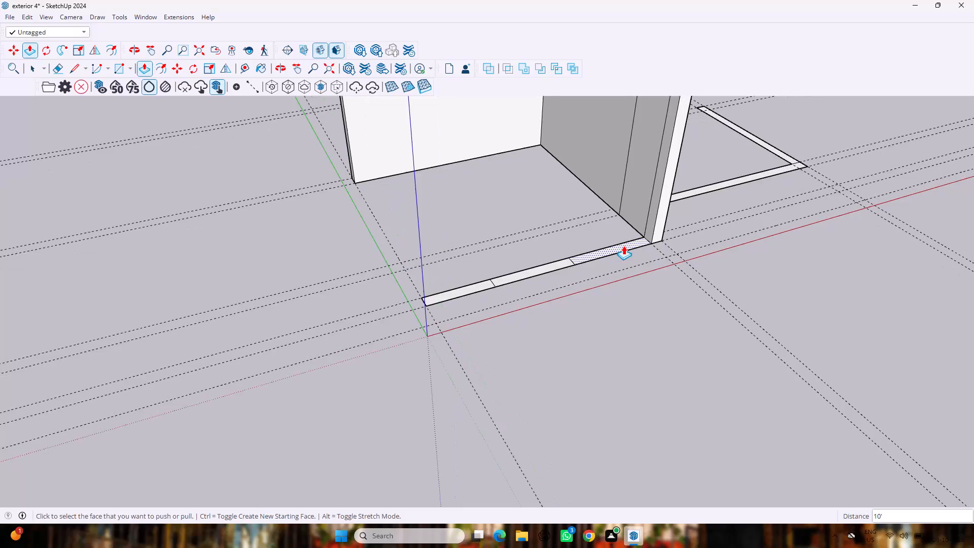
Extrude the two front wall segments on either side of the opening up 10', leaving the strip in the opening flat.
left_click_drag(609, 248, 609, 189)
type("10'")
key("Return")
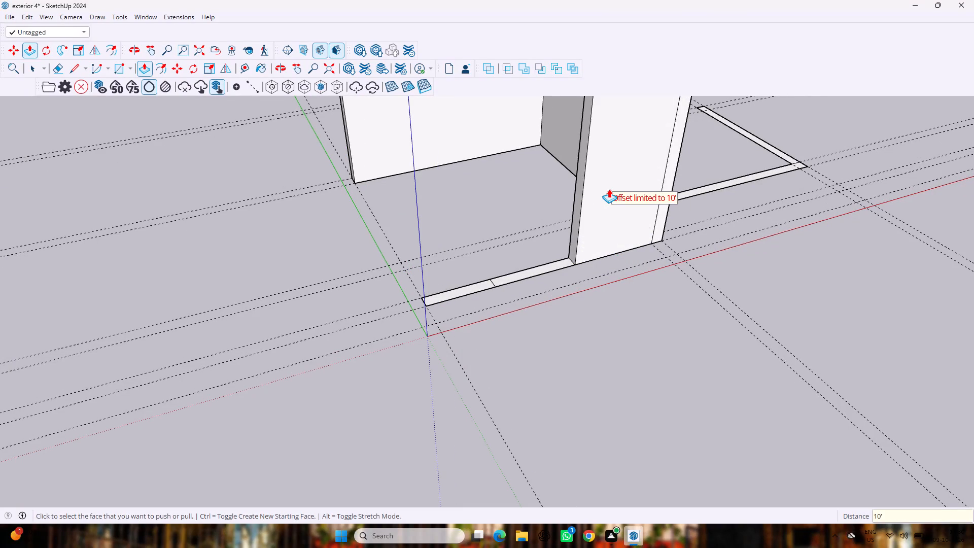
scroll(609, 189, "down", 8)
scroll(491, 240, "up", 13)
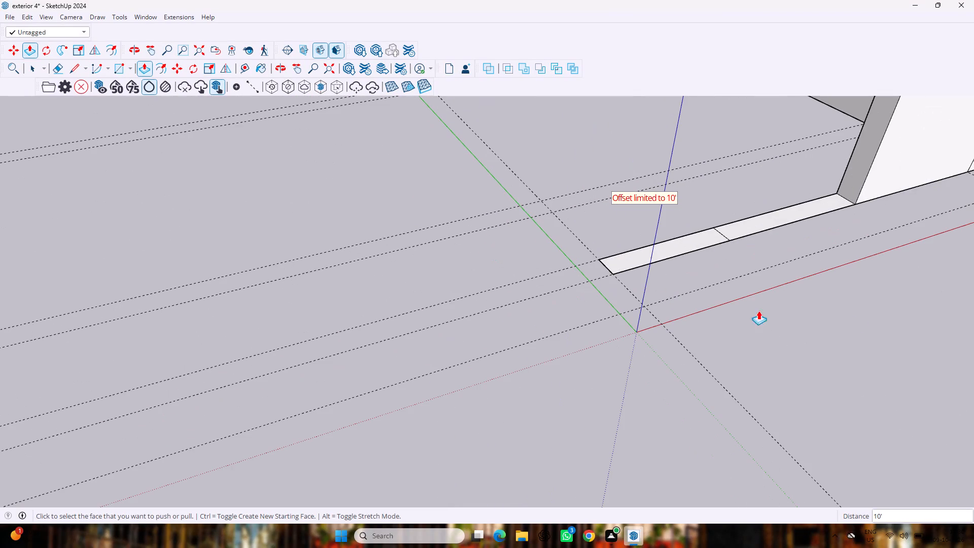
double_click(683, 246)
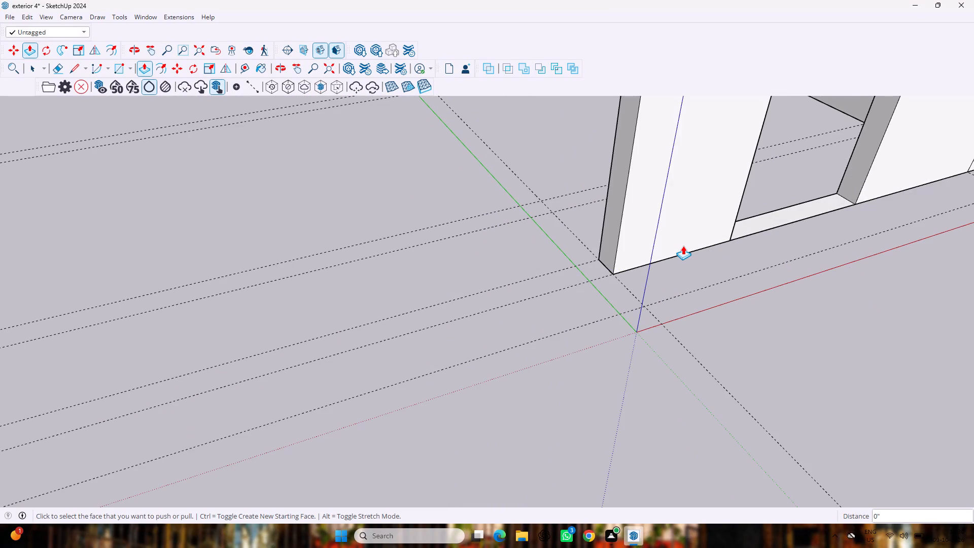
Place guides 3' below the top and 3' above the base on the opening's jamb nearer the cross wall.
scroll(683, 246, "down", 9)
scroll(745, 241, "down", 4)
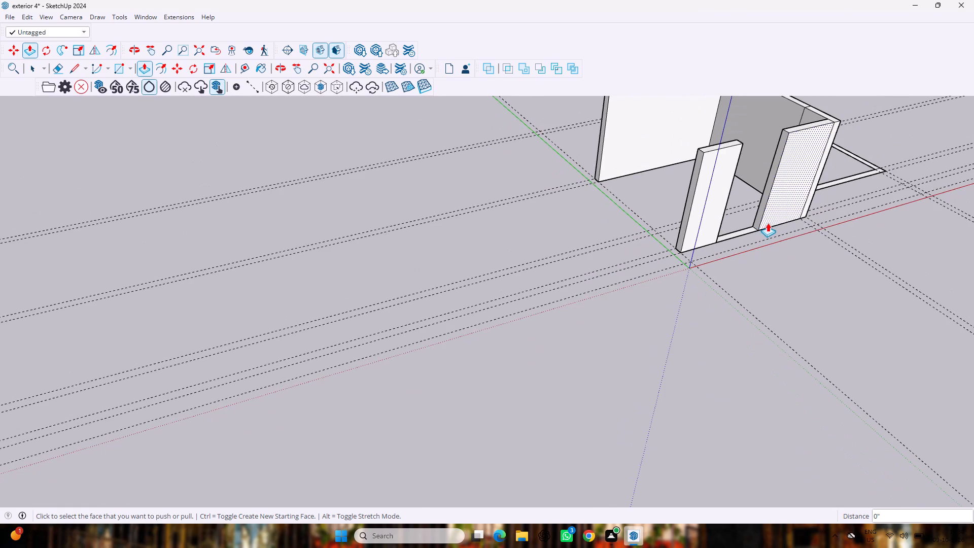
middle_click_drag(899, 204, 829, 225)
scroll(783, 207, "up", 7)
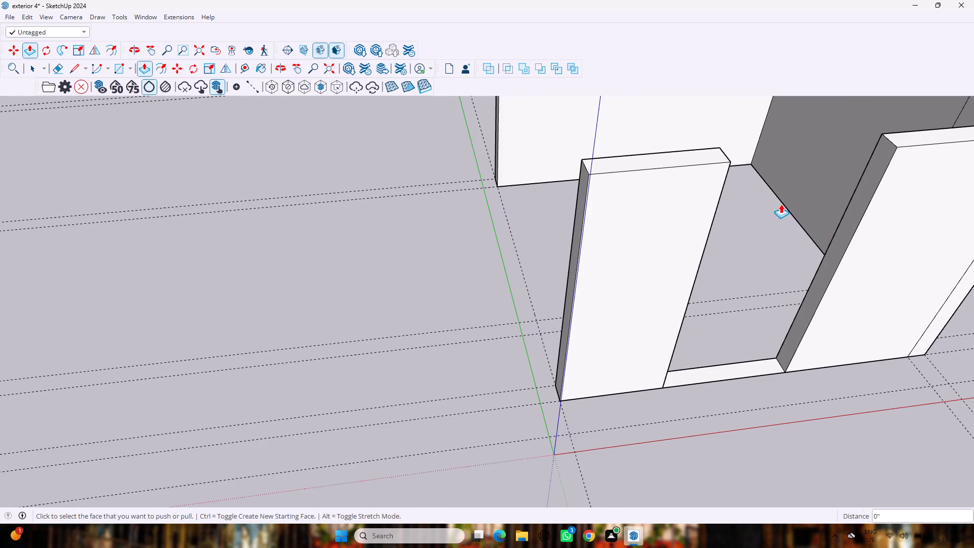
key("t")
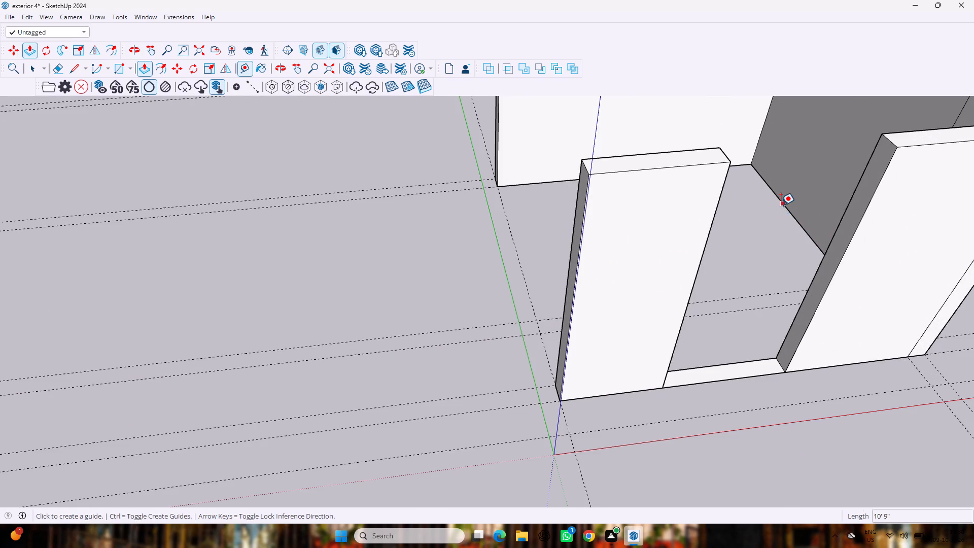
scroll(780, 208, "up", 3)
scroll(781, 208, "down", 6)
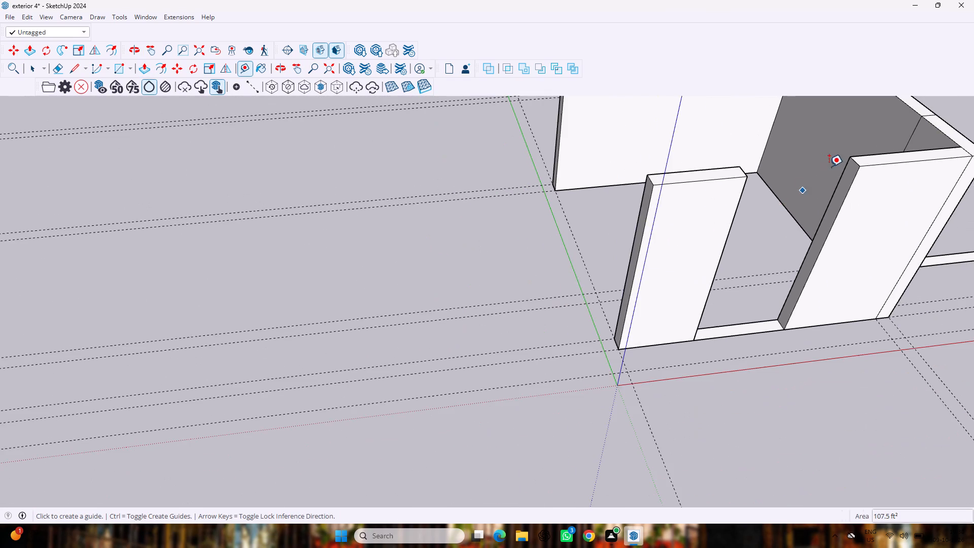
scroll(852, 170, "up", 6)
left_click(854, 157)
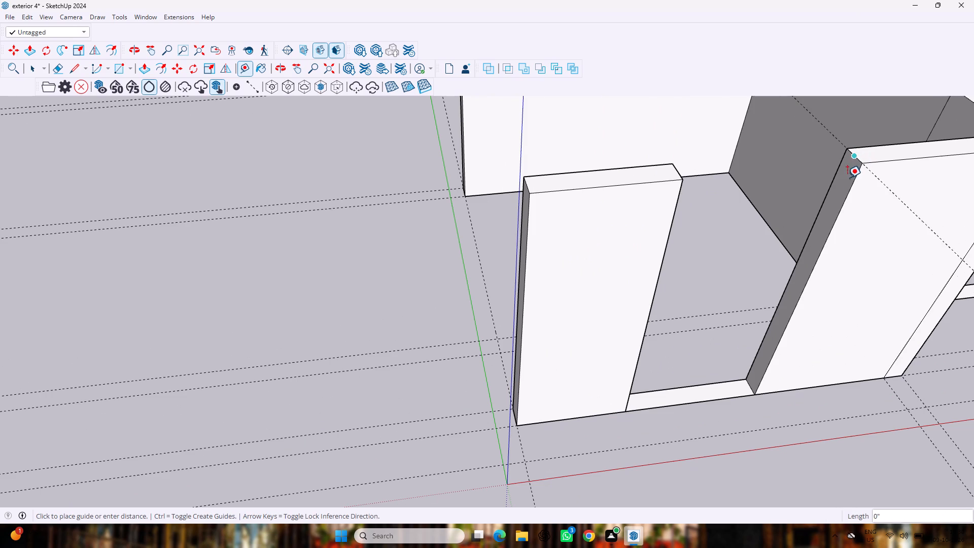
type("3'")
key("Return")
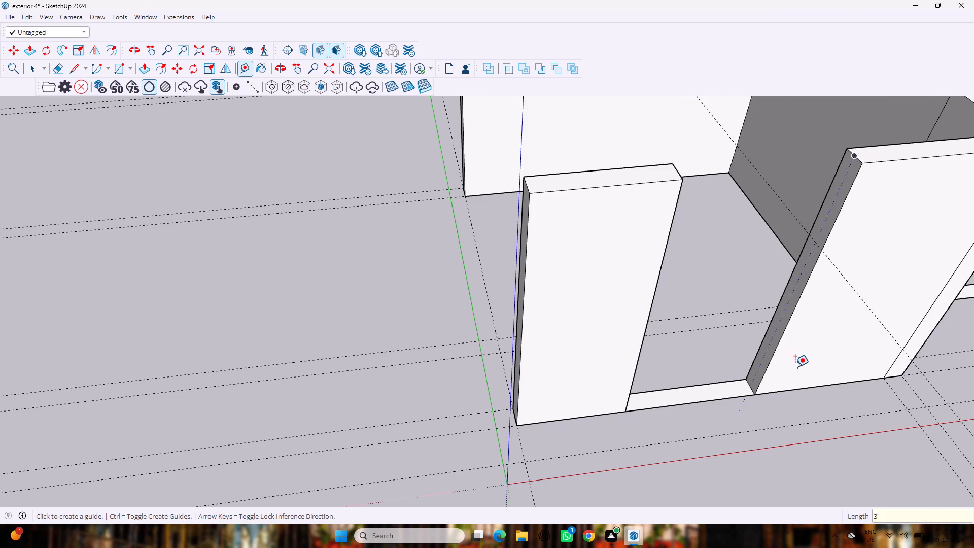
left_click(750, 387)
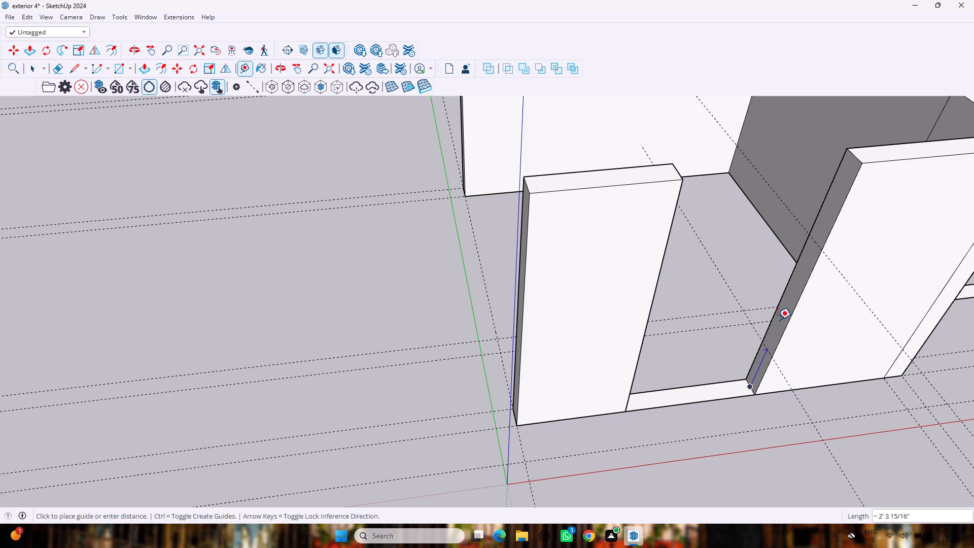
type("3'")
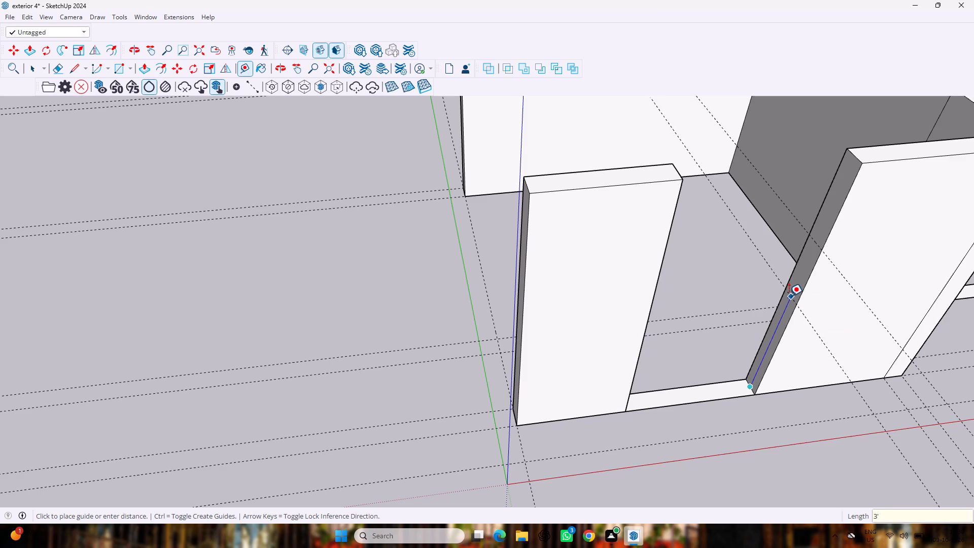
key("Return")
Place guides 3' below the top and 3' above the base on the opening's jamb nearer the origin.
middle_click_drag(683, 267, 311, 126)
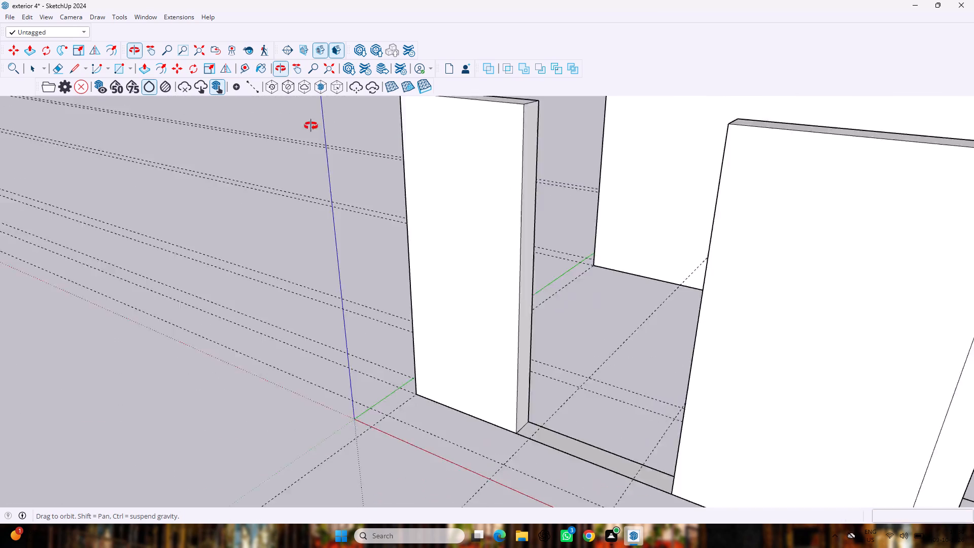
middle_click_drag(311, 126, 276, 104)
scroll(281, 100, "down", 4)
middle_click_drag(285, 103, 398, 196)
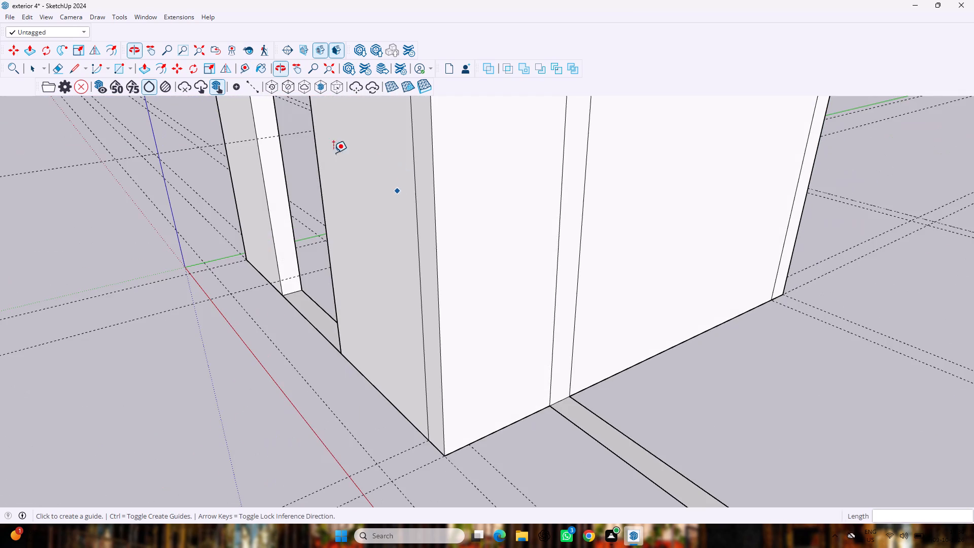
scroll(217, 118, "up", 2)
scroll(217, 117, "down", 20)
scroll(217, 117, "down", 1)
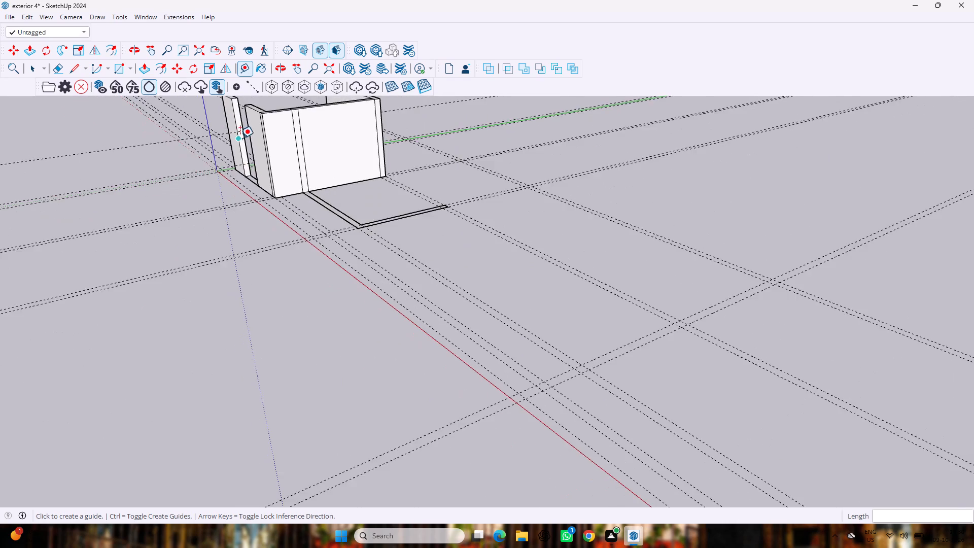
scroll(240, 138, "down", 5)
scroll(232, 104, "up", 17)
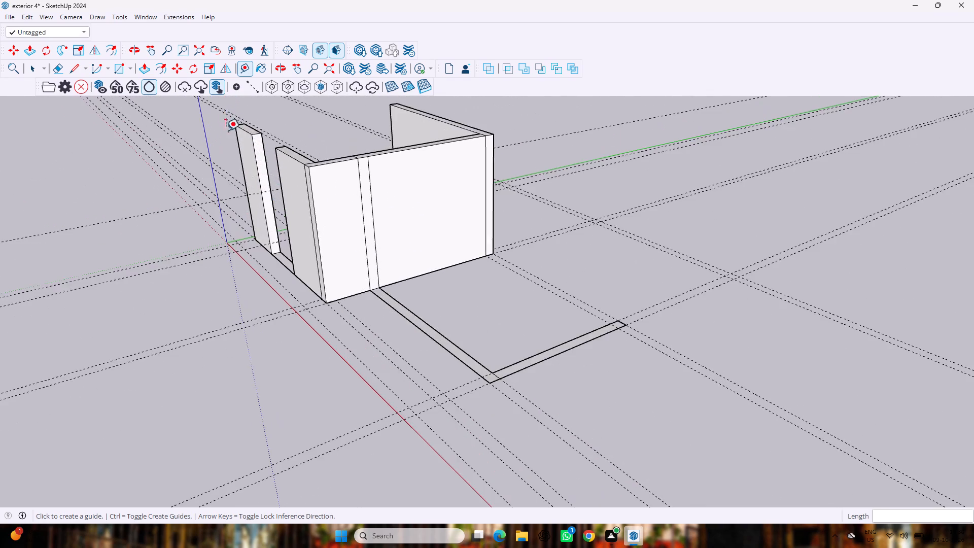
scroll(226, 130, "up", 9)
scroll(249, 195, "down", 10)
scroll(269, 108, "up", 4)
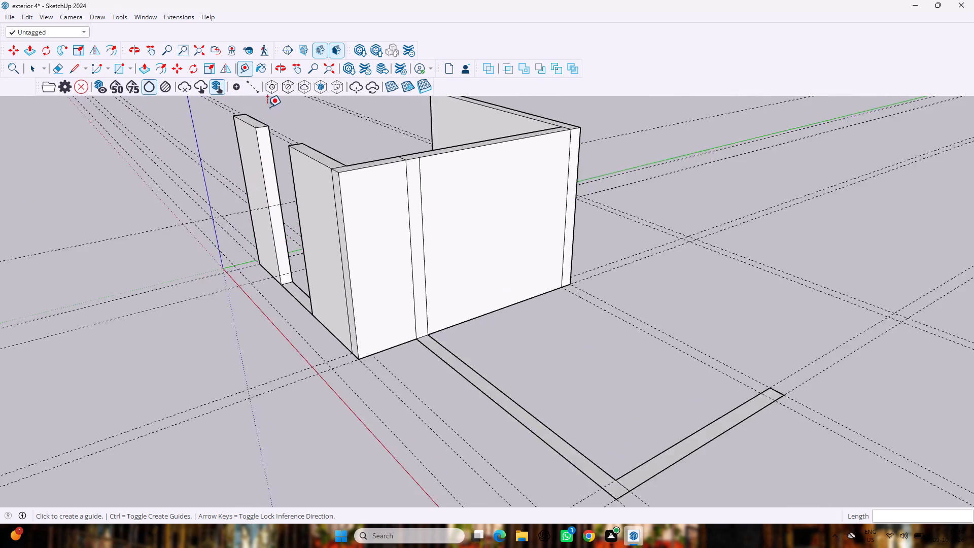
scroll(267, 107, "up", 6)
left_click(255, 153)
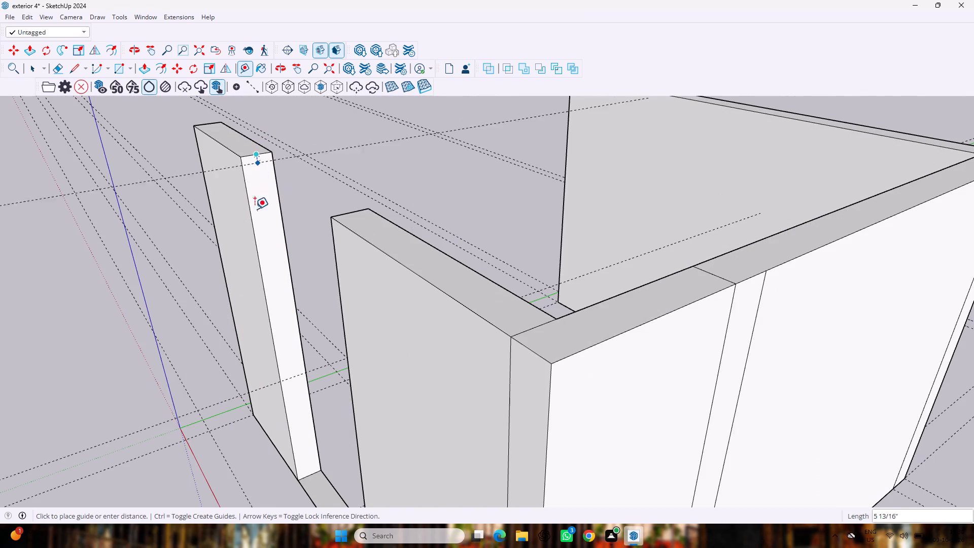
type("3'")
key("Return")
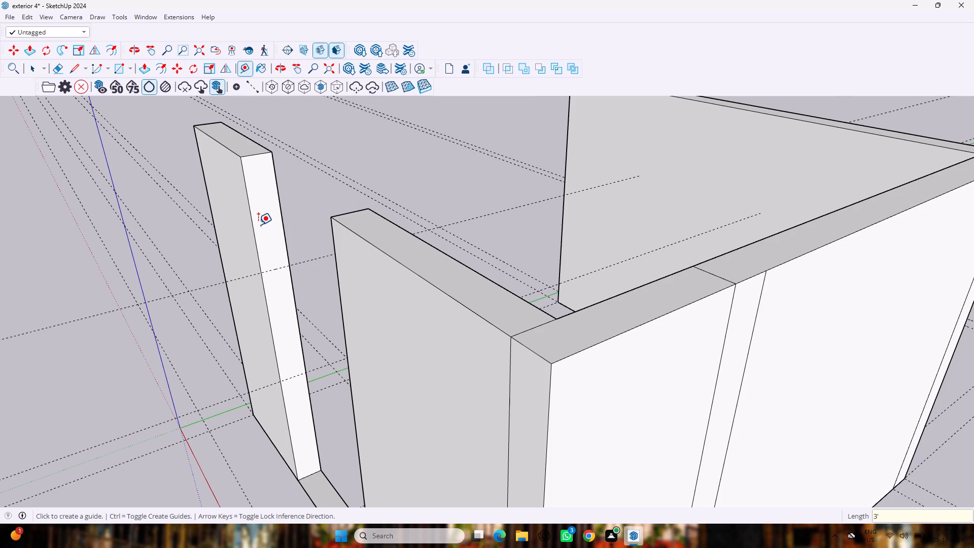
left_click(309, 477)
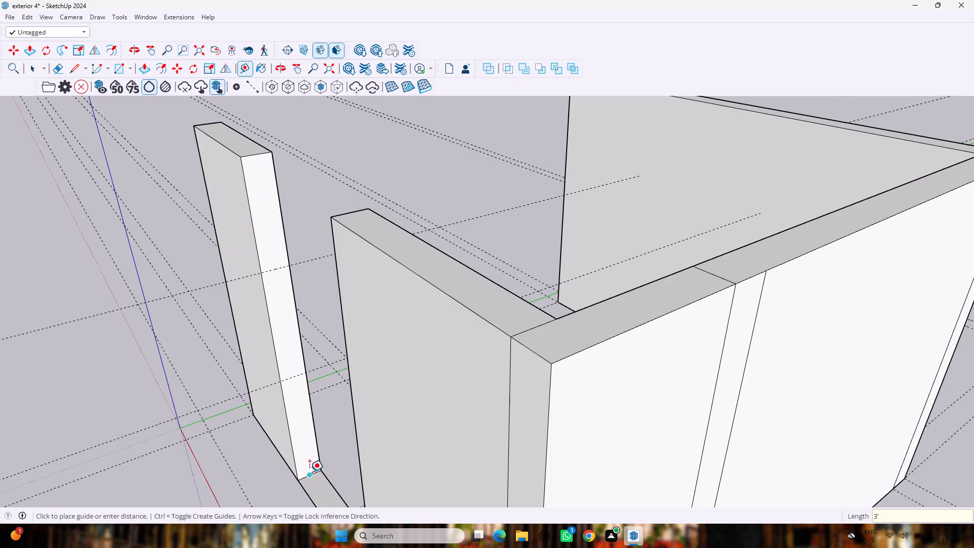
type("3'")
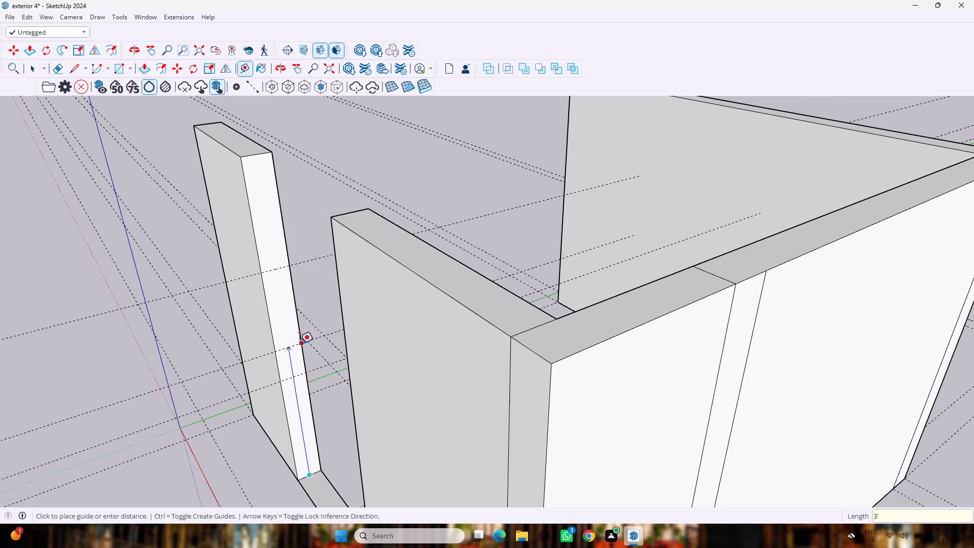
key("Return")
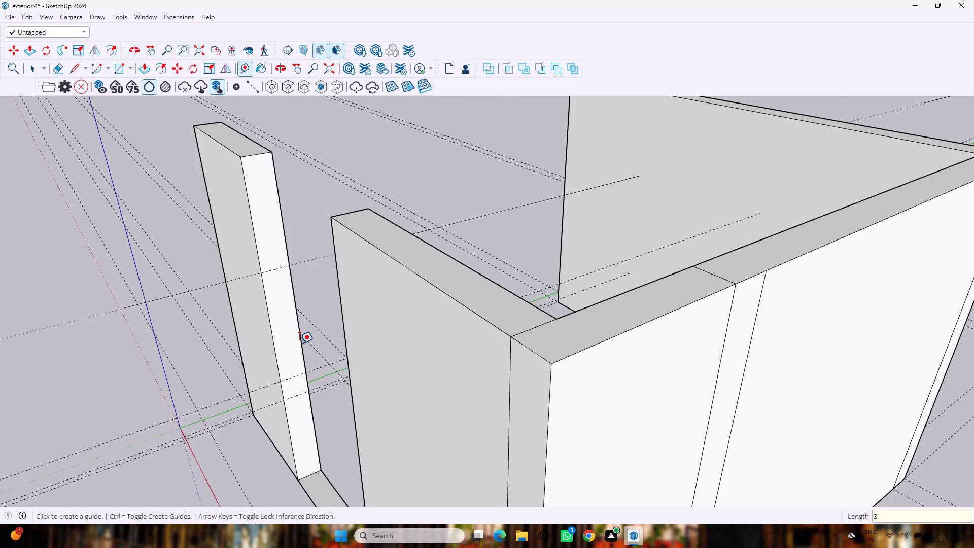
Draw 9" lines across the jamb nearer the origin along its upper and lower guides.
key("l")
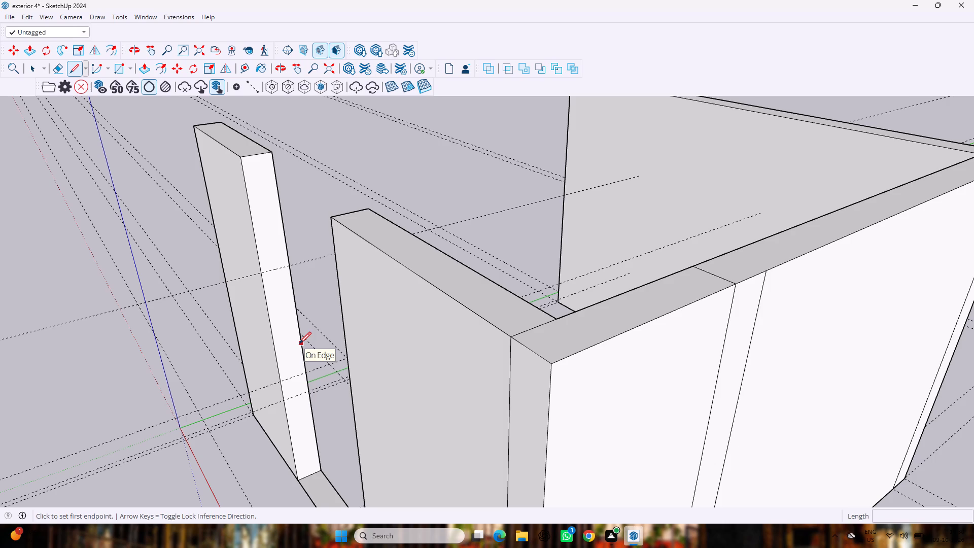
double_click(259, 275)
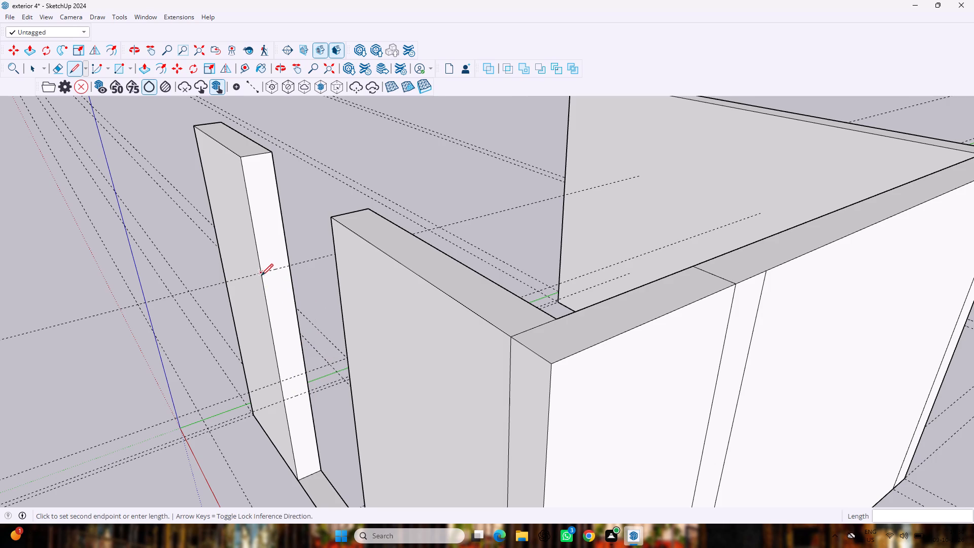
double_click(290, 266)
middle_click_drag(137, 285, 351, 315)
scroll(351, 315, "down", 4)
scroll(194, 502, "up", 4)
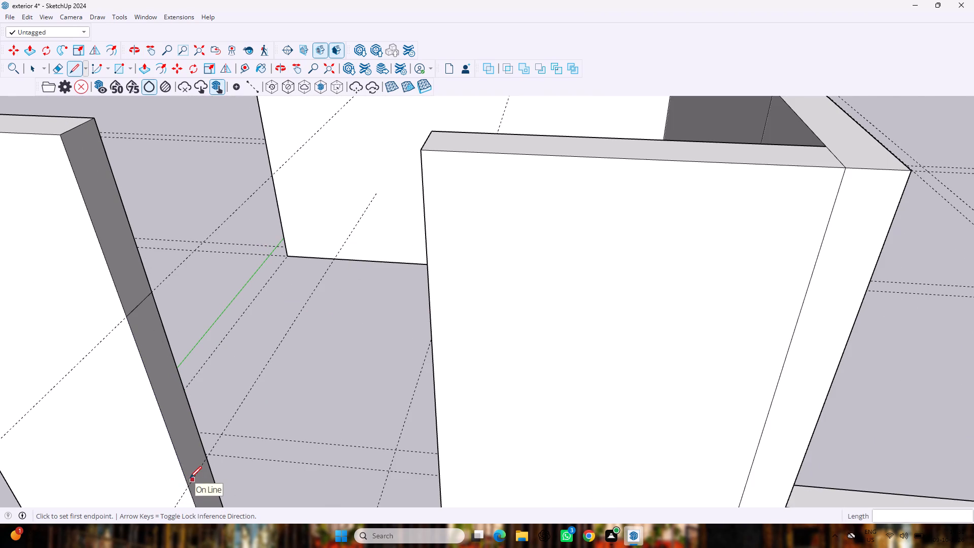
left_click(189, 487)
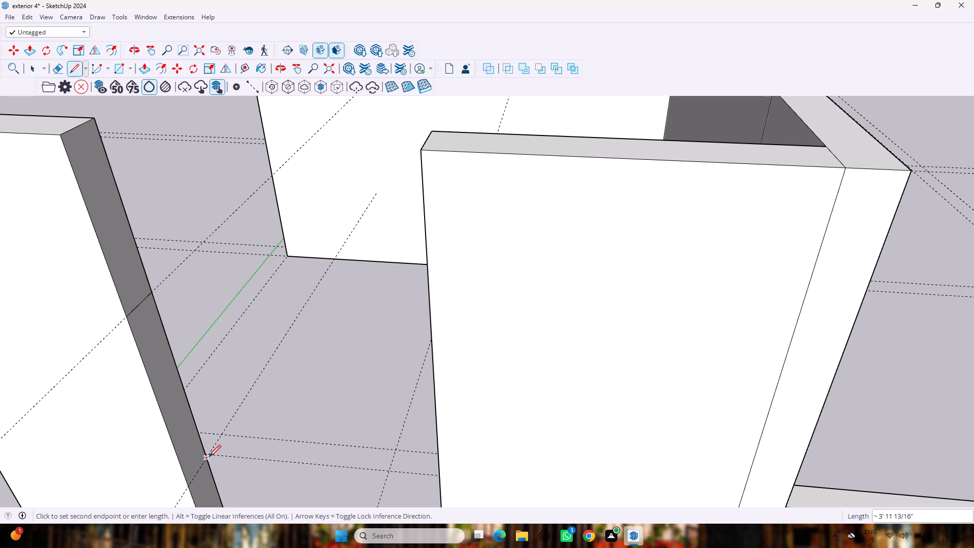
left_click(209, 457)
Draw 9" lines across the opposite jamb, nearer the cross wall, along its upper and lower guides.
middle_click_drag(210, 454, 468, 361)
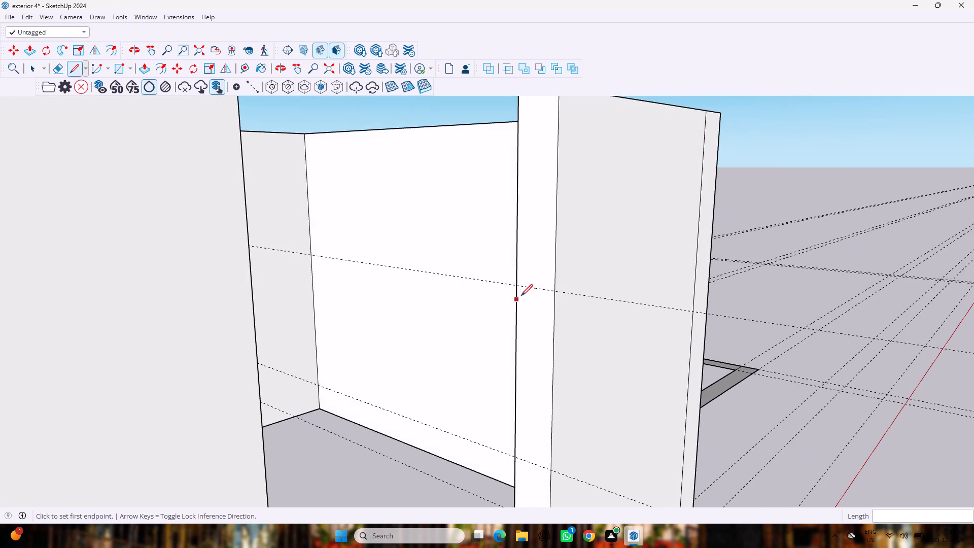
left_click(516, 285)
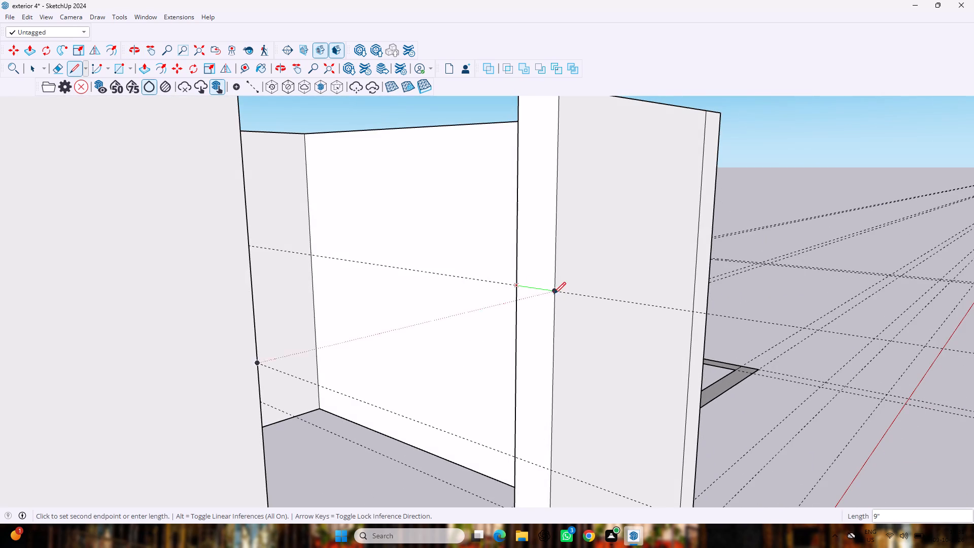
left_click(554, 294)
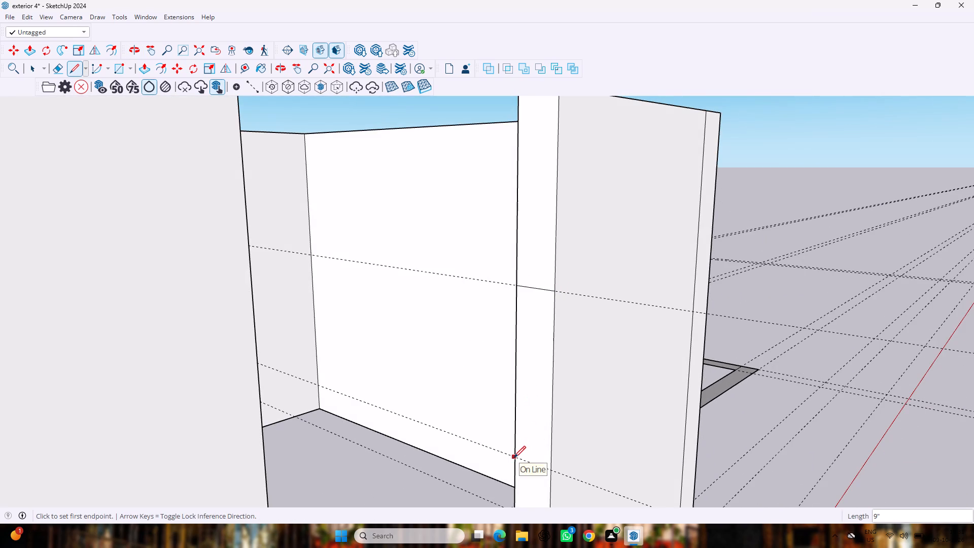
scroll(512, 458, "up", 3)
scroll(514, 458, "down", 8)
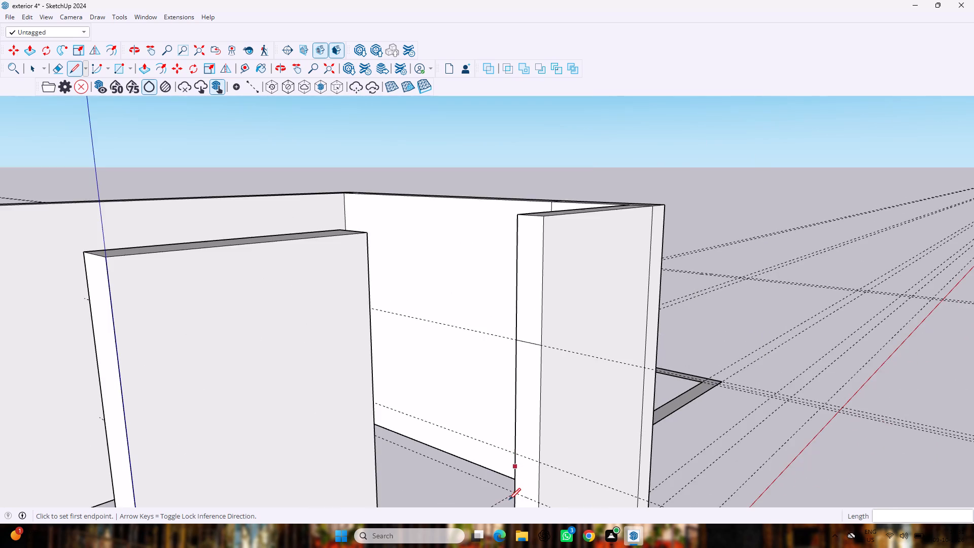
scroll(509, 501, "up", 7)
scroll(510, 494, "down", 1)
scroll(510, 494, "up", 1)
scroll(510, 494, "down", 11)
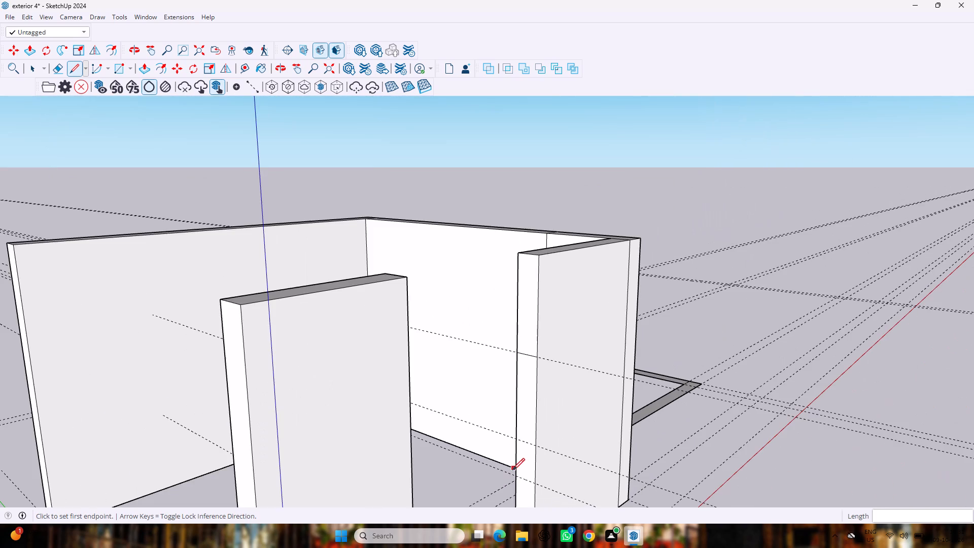
scroll(515, 490, "up", 7)
left_click(513, 462)
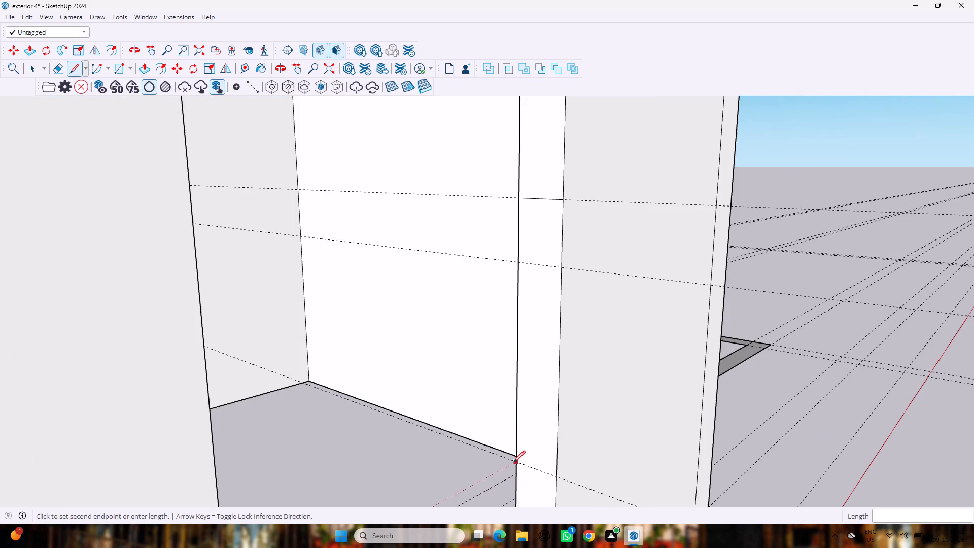
left_click(554, 481)
Erase the guides parallel to the green axis near the origin and through the front opening.
scroll(556, 469, "down", 8)
middle_click_drag(714, 346, 484, 384)
scroll(484, 384, "down", 6)
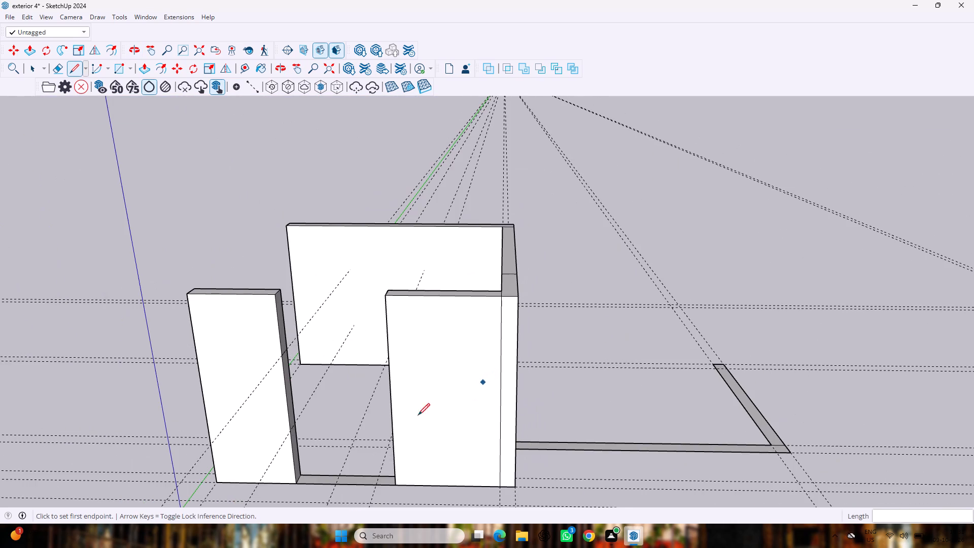
scroll(359, 426, "down", 11)
key("e")
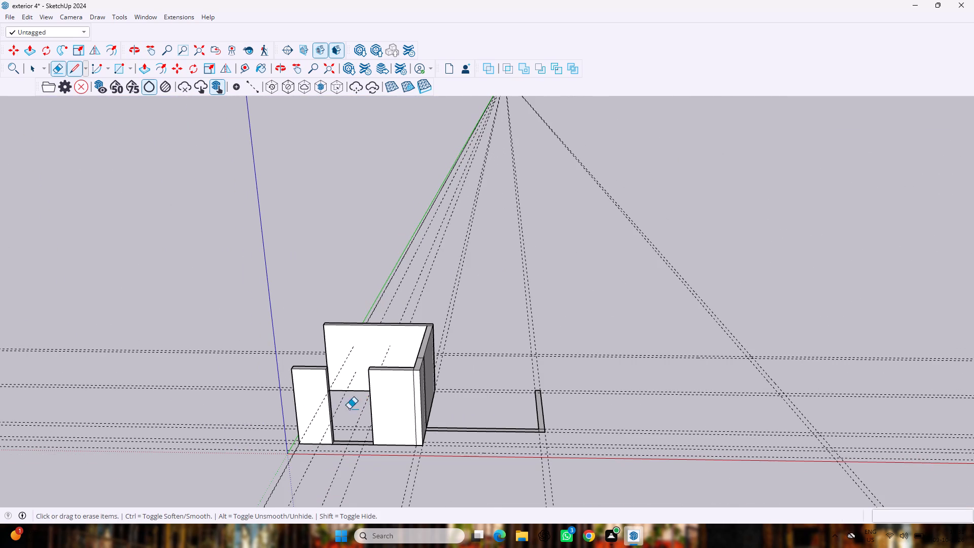
left_click_drag(242, 469, 353, 491)
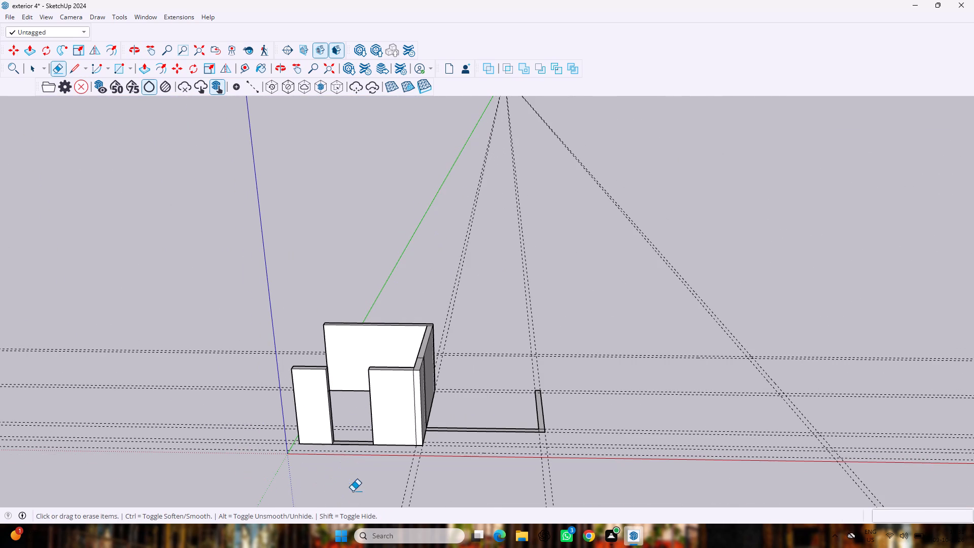
Undo the last erasure of the guides near the origin and through the front opening.
middle_click_drag(354, 478, 360, 444)
scroll(360, 436, "up", 9)
middle_click_drag(360, 412, 354, 409)
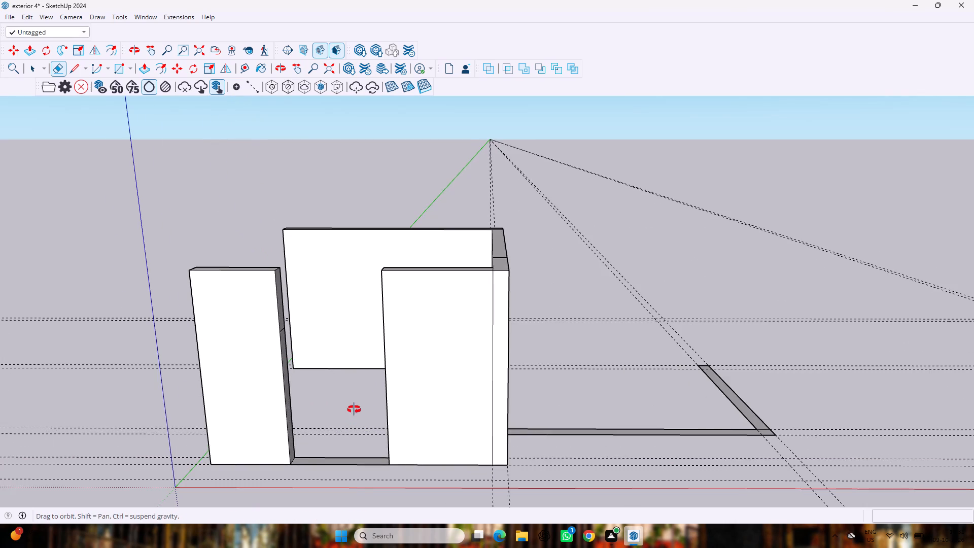
middle_click_drag(354, 409, 381, 423)
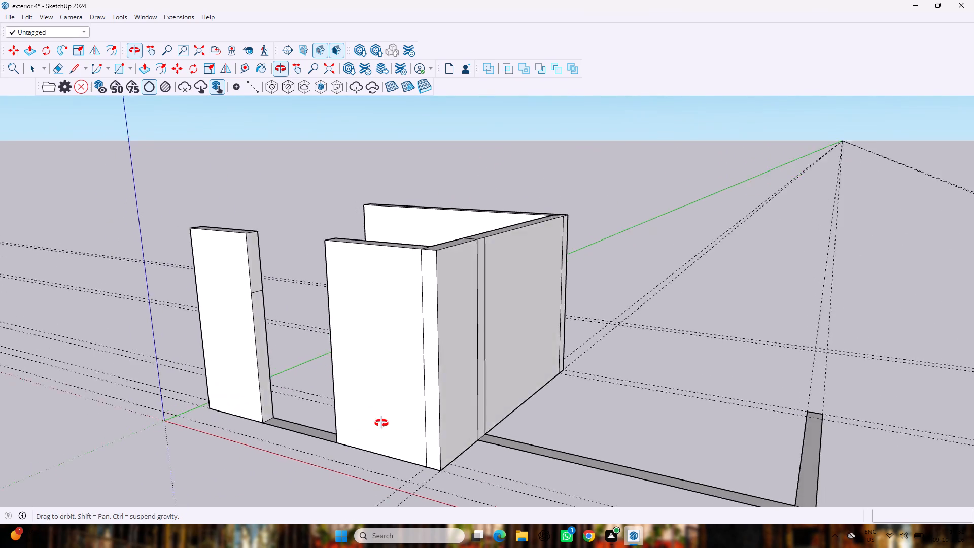
middle_click_drag(381, 423, 338, 389)
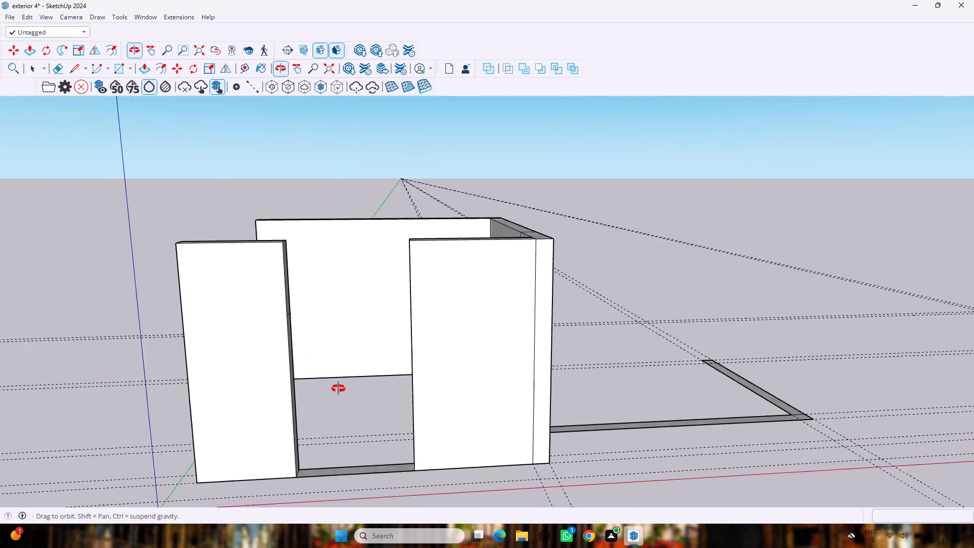
middle_click_drag(338, 389, 333, 389)
key("ctrl+z")
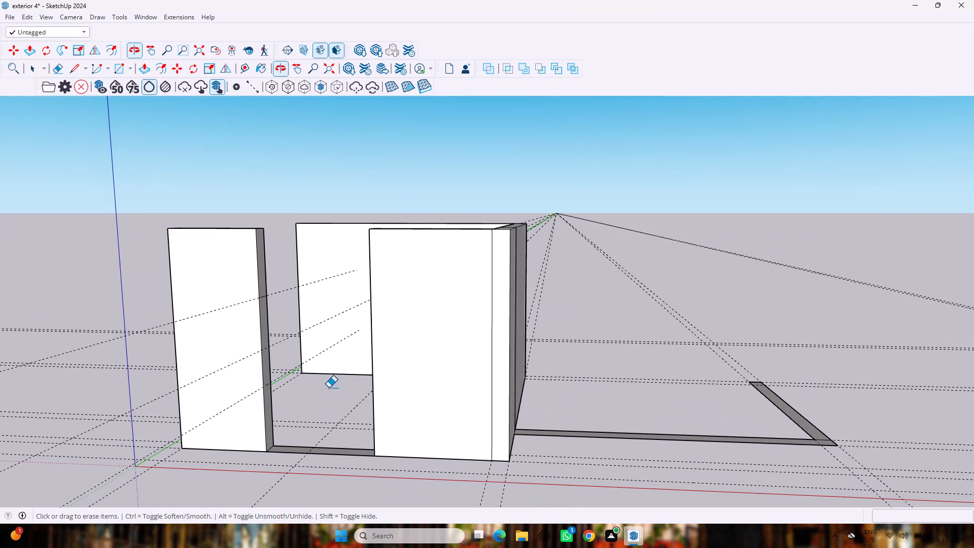
Draw a line across the jamb nearer the origin along its lower guide, spanning the wall's thickness.
scroll(318, 387, "up", 6)
key("l")
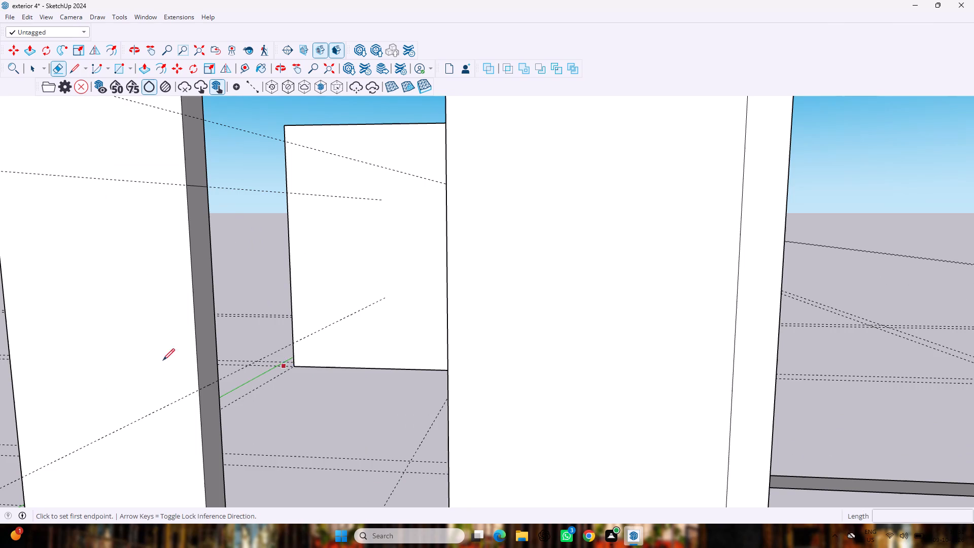
scroll(128, 330, "up", 4)
scroll(128, 324, "down", 8)
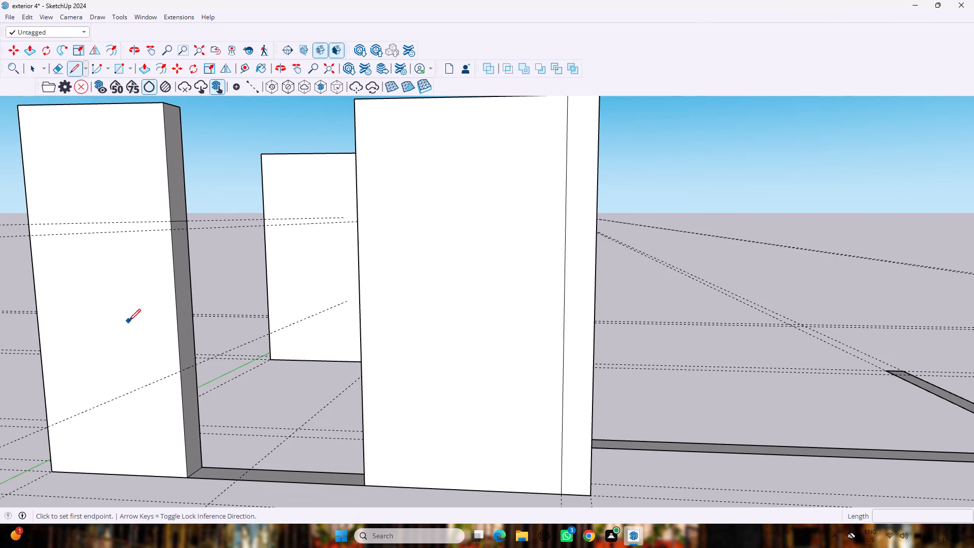
scroll(129, 319, "up", 4)
middle_click_drag(129, 318, 48, 316)
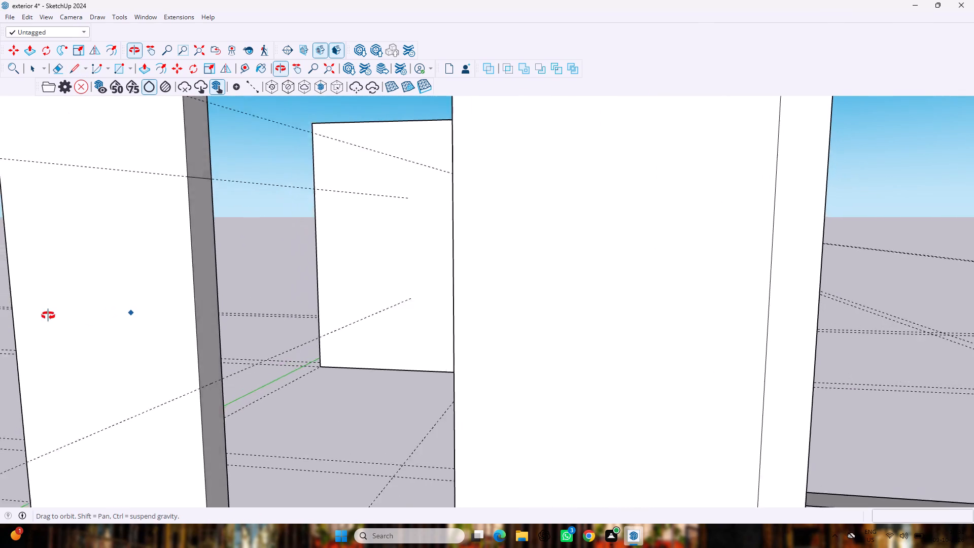
middle_click_drag(48, 316, 28, 314)
scroll(228, 366, "up", 5)
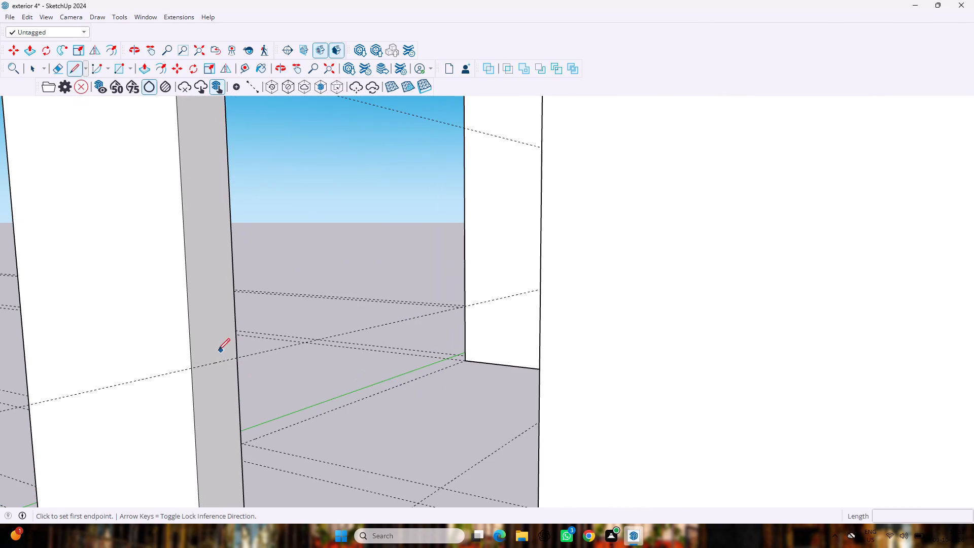
left_click(190, 368)
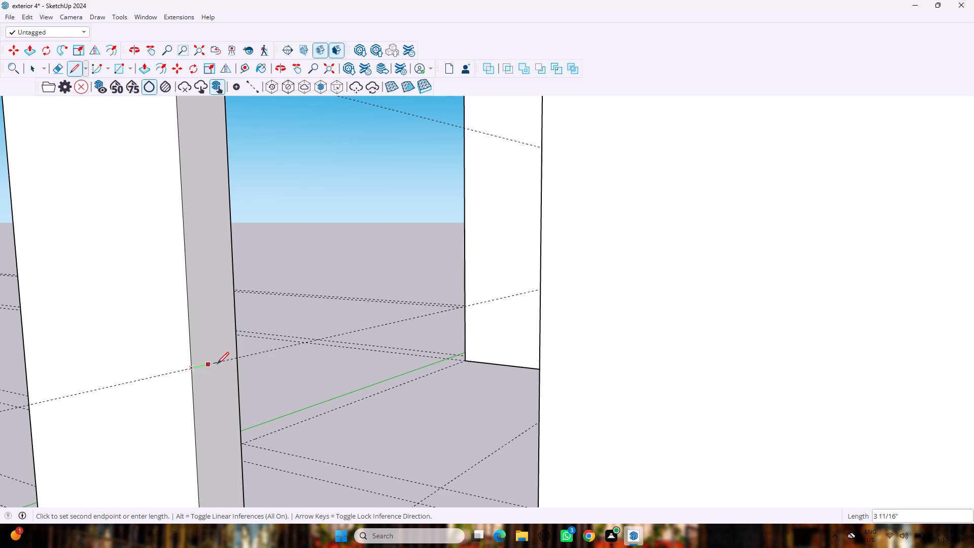
left_click(236, 358)
scroll(289, 347, "down", 3)
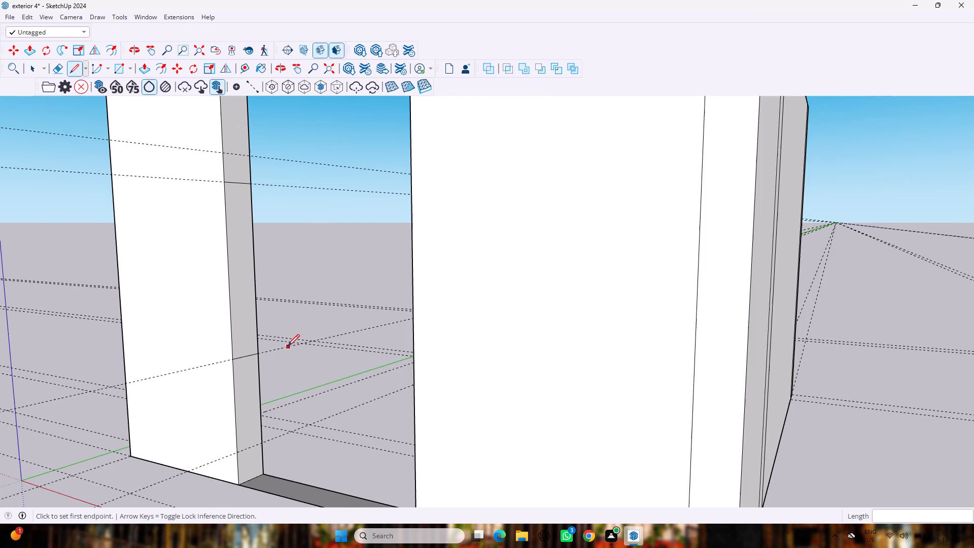
key("space")
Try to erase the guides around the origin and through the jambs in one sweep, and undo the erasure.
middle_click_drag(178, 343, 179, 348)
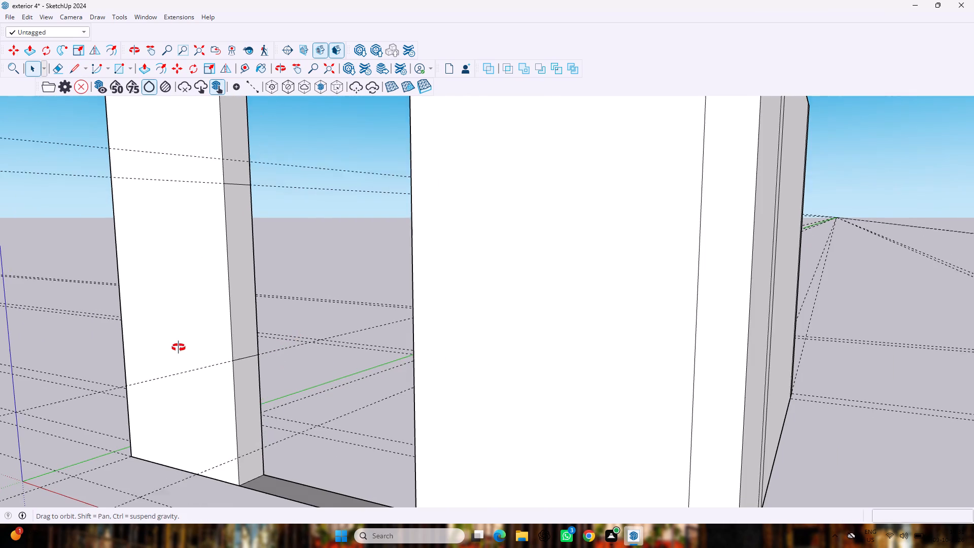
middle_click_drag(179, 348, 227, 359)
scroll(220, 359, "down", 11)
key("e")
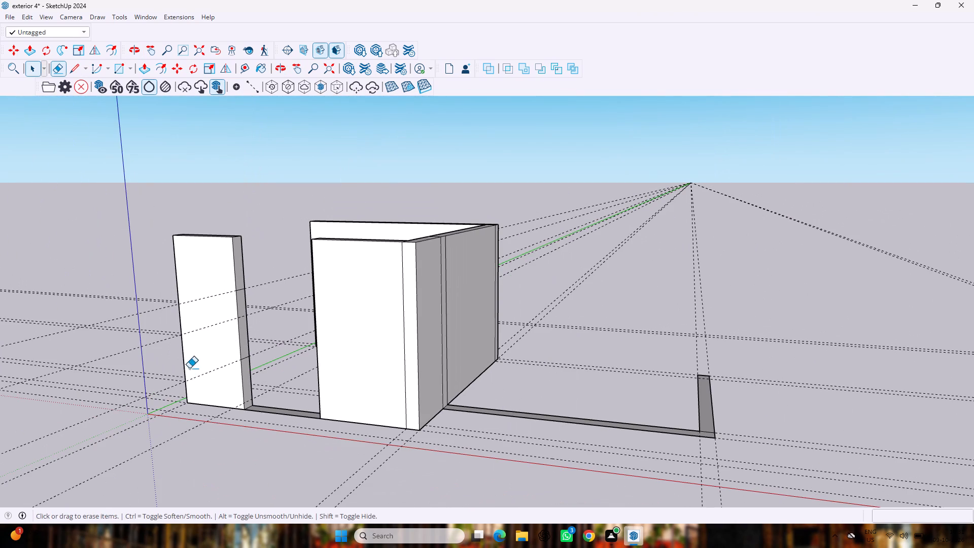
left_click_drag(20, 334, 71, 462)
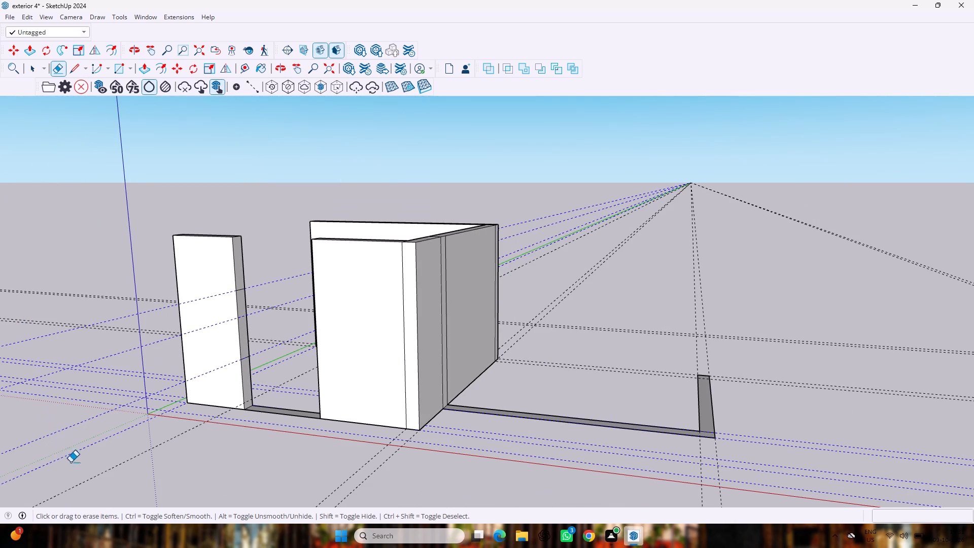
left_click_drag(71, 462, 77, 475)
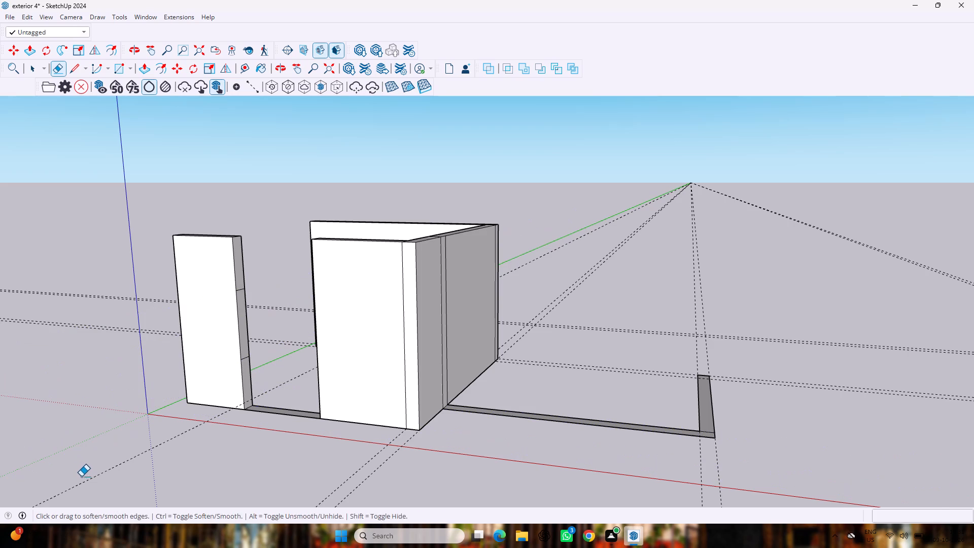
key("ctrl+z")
Erase the ground guide parallel to the green axis that runs through the front opening.
middle_click_drag(82, 447, 316, 406)
scroll(316, 407, "down", 2)
middle_click(316, 406)
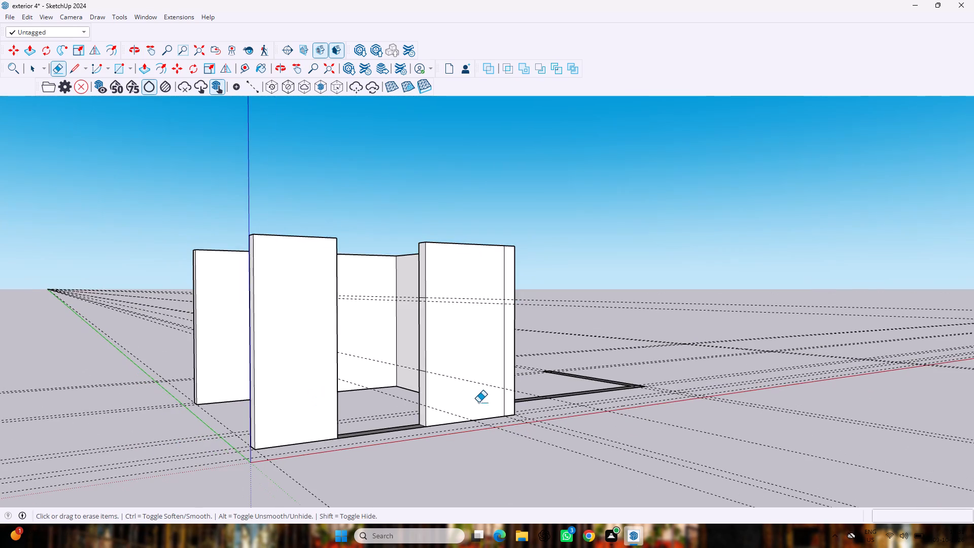
scroll(478, 402, "down", 8)
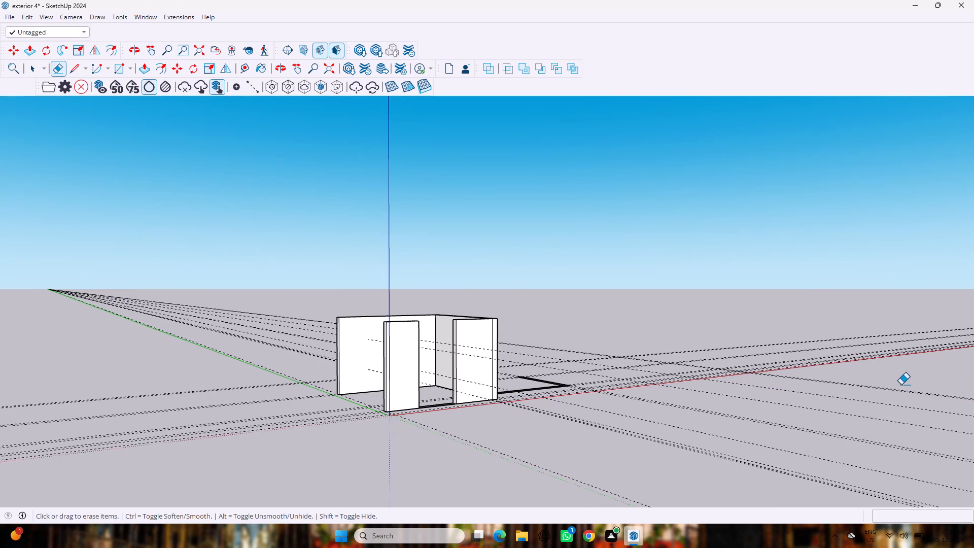
middle_click_drag(883, 385, 684, 421)
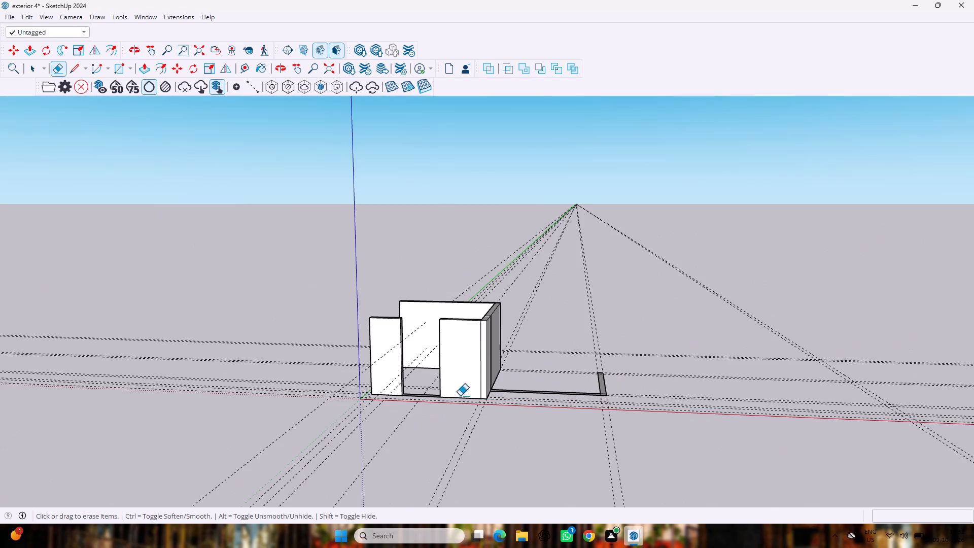
scroll(384, 380, "up", 9)
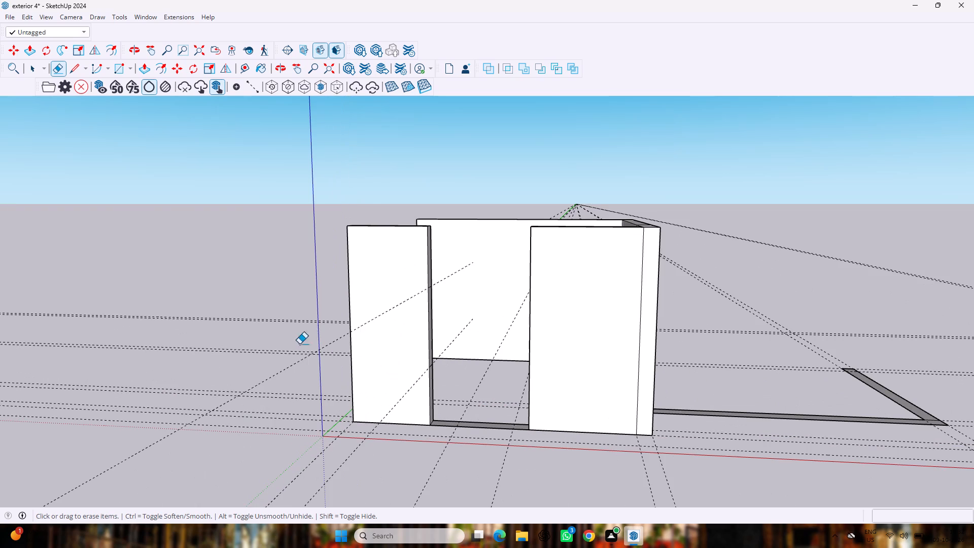
left_click_drag(130, 479, 157, 487)
left_click_drag(157, 487, 158, 487)
scroll(323, 455, "down", 7)
scroll(352, 462, "up", 7)
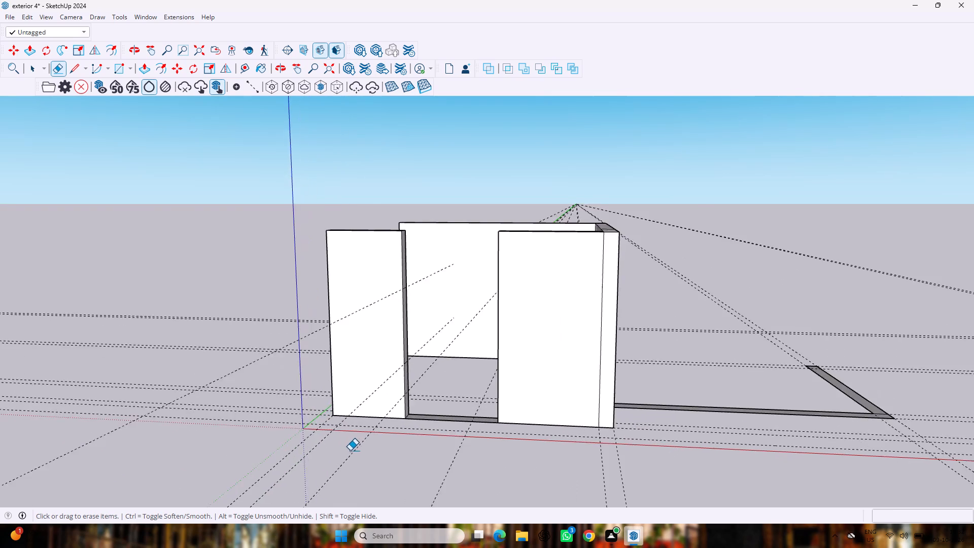
scroll(350, 451, "up", 6)
scroll(322, 384, "down", 5)
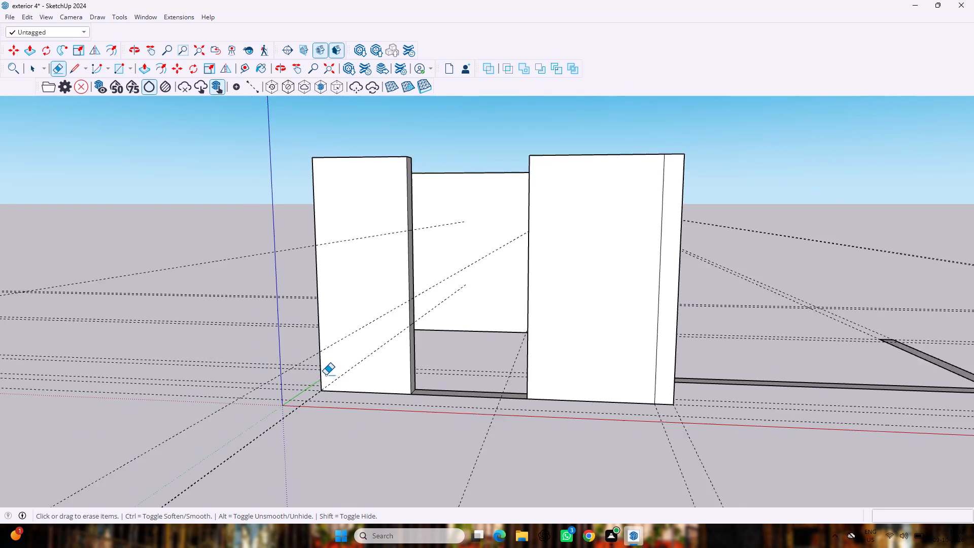
middle_click_drag(328, 376, 449, 398)
left_click_drag(608, 461, 540, 471)
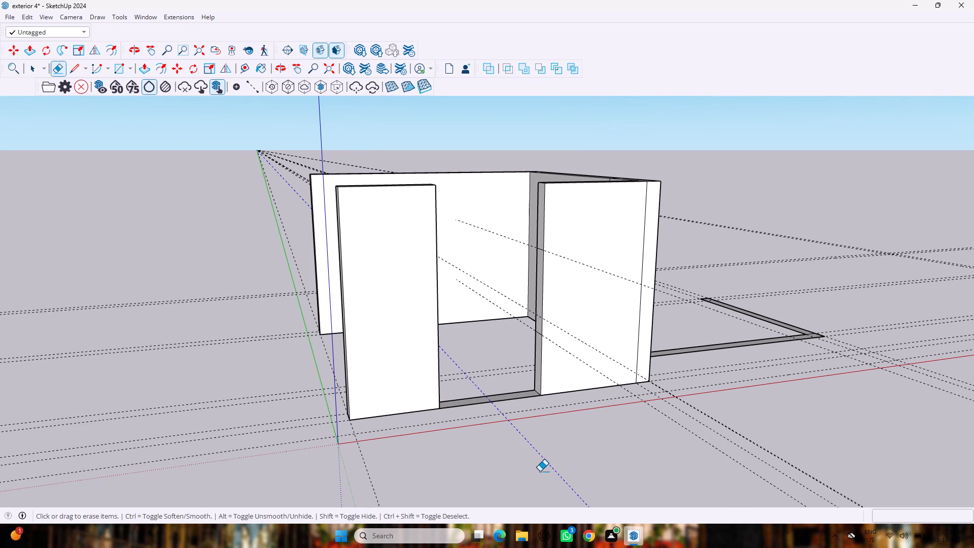
left_click_drag(540, 471, 539, 471)
left_click(539, 471)
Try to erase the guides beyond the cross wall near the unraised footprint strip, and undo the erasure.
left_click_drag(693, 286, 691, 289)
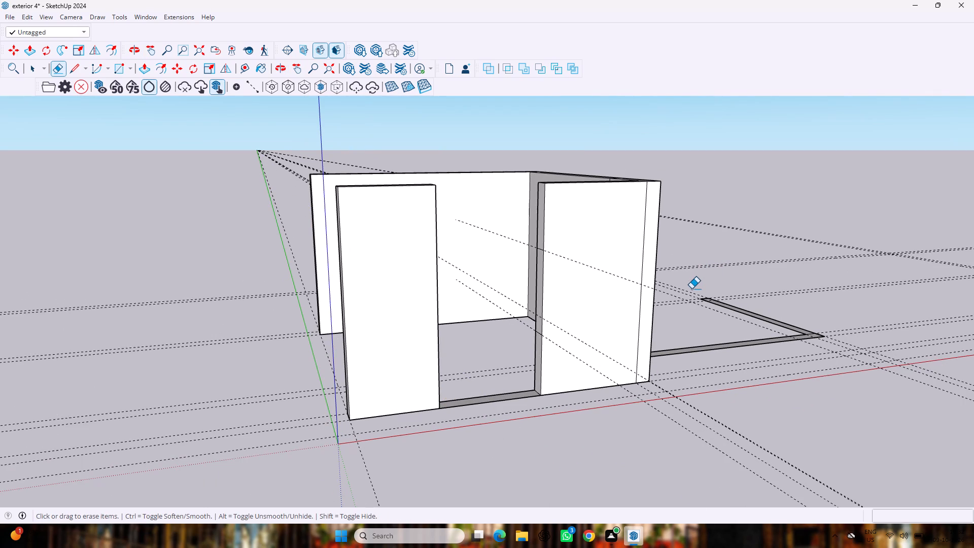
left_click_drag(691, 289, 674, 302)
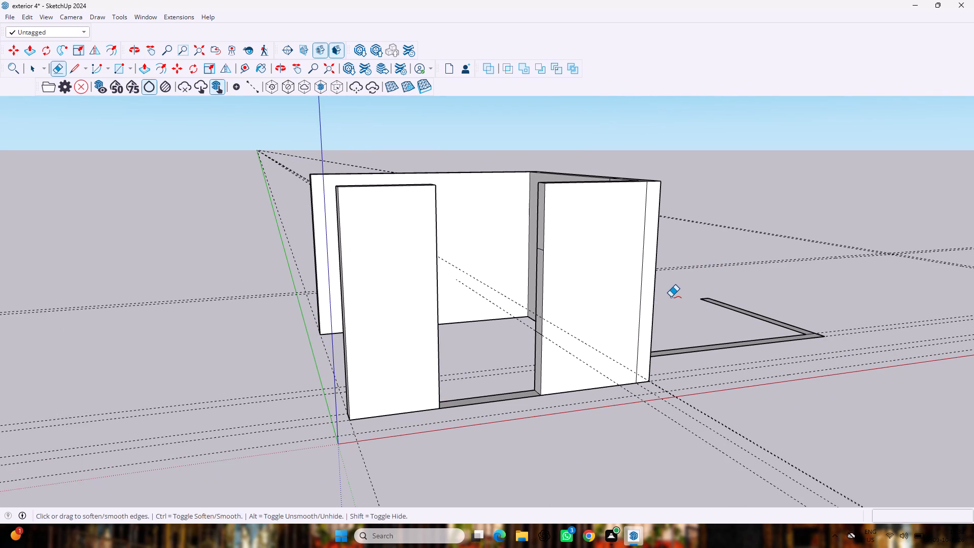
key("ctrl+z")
Erase the upper and lower guides that cross the front opening's jambs.
left_click_drag(491, 230, 488, 233)
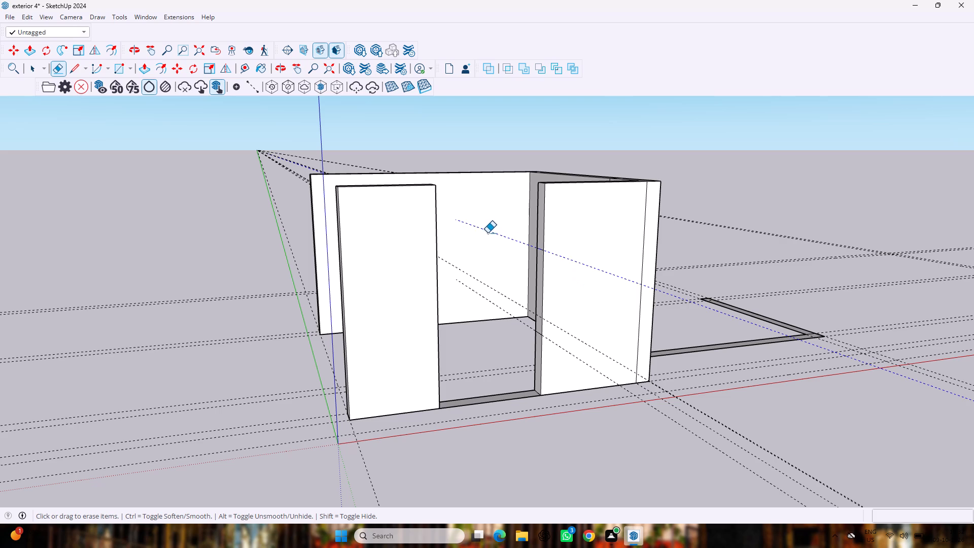
left_click_drag(488, 233, 480, 237)
left_click_drag(479, 277, 471, 293)
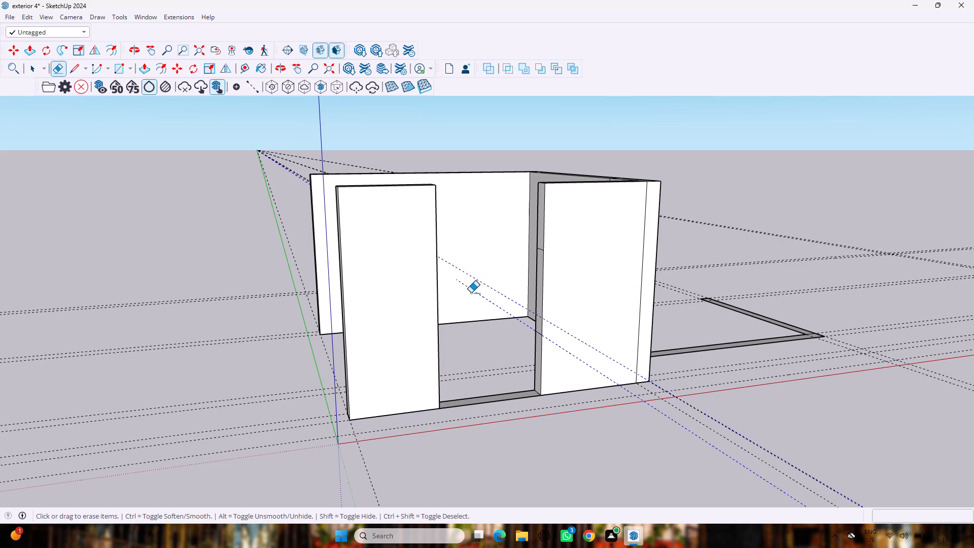
left_click_drag(471, 293, 470, 299)
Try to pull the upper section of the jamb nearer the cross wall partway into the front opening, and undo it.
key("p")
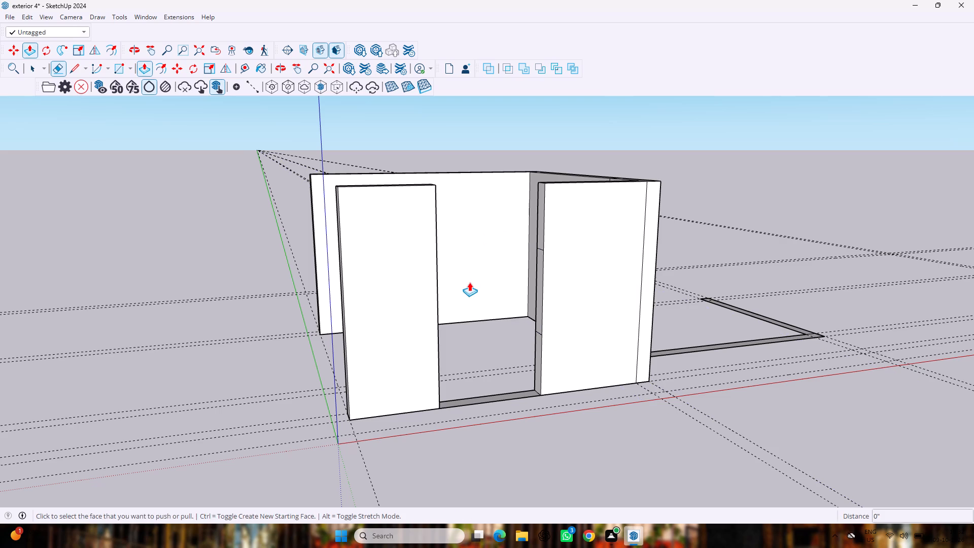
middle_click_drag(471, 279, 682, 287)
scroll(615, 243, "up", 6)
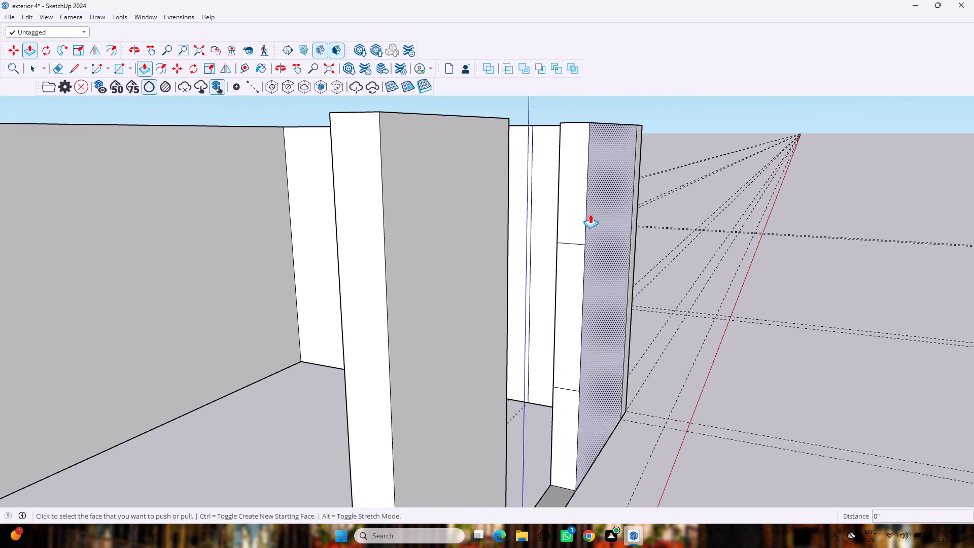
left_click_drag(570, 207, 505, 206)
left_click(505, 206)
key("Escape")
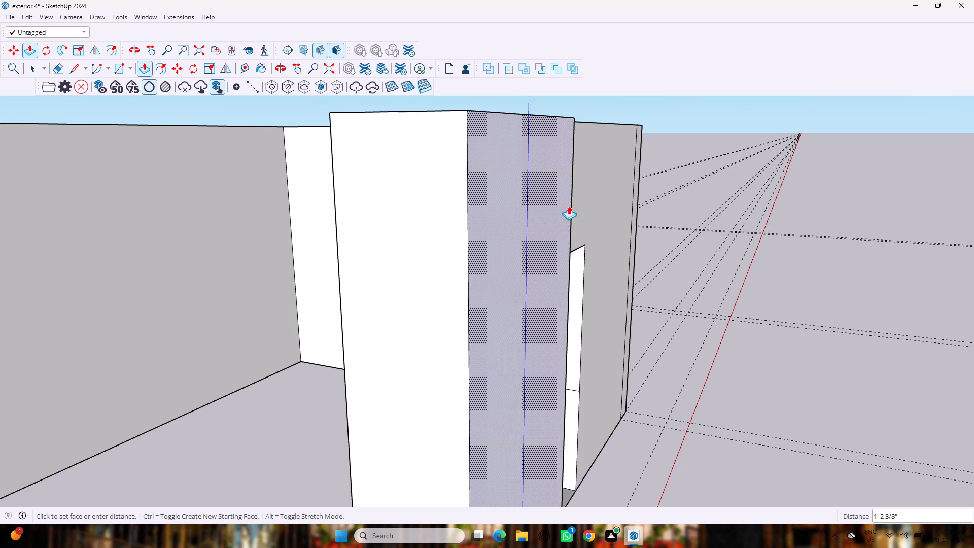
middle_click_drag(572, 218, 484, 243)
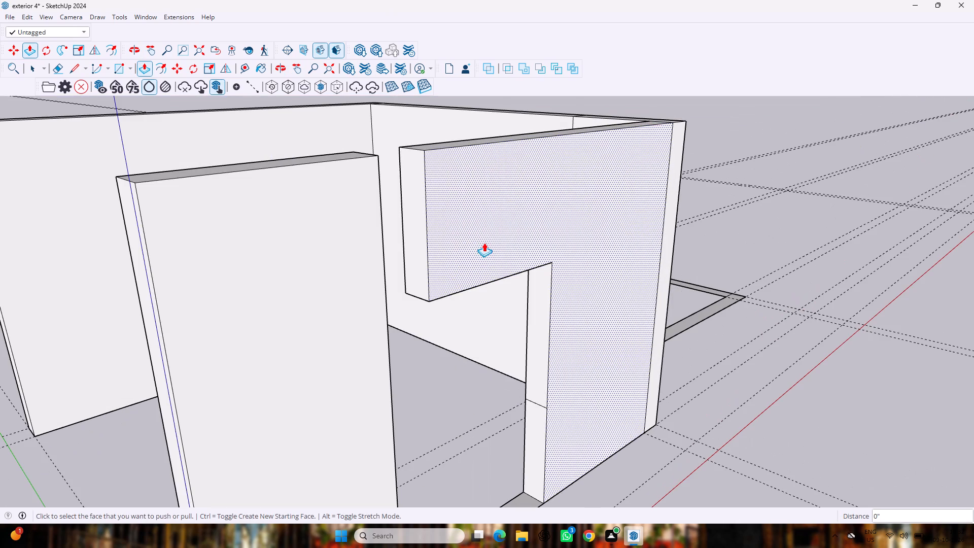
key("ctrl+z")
Push/Pull the upper section of the jamb nearer the cross wall 5' across the opening to the opposite jamb.
scroll(484, 243, "up", 1, "ctrl")
left_click_drag(547, 220, 386, 254)
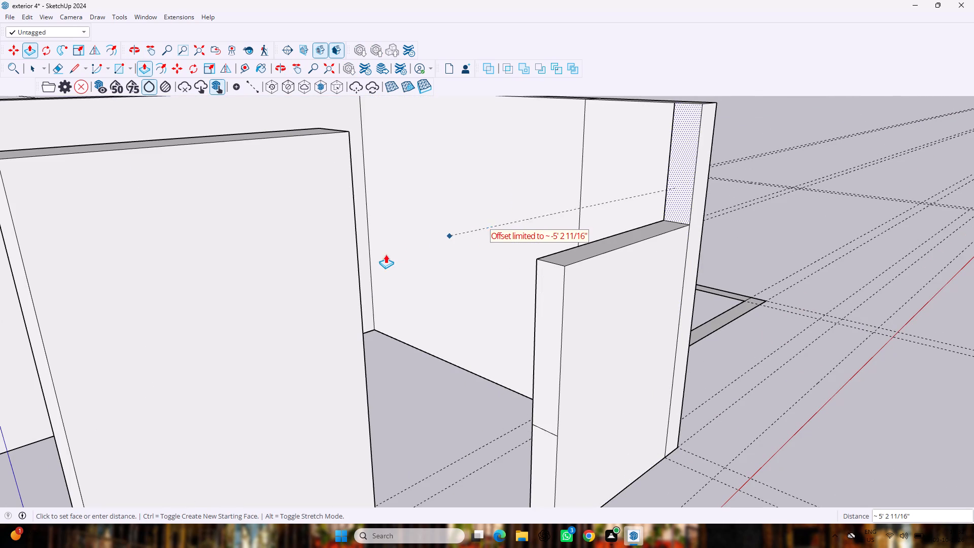
left_click_drag(386, 254, 335, 256)
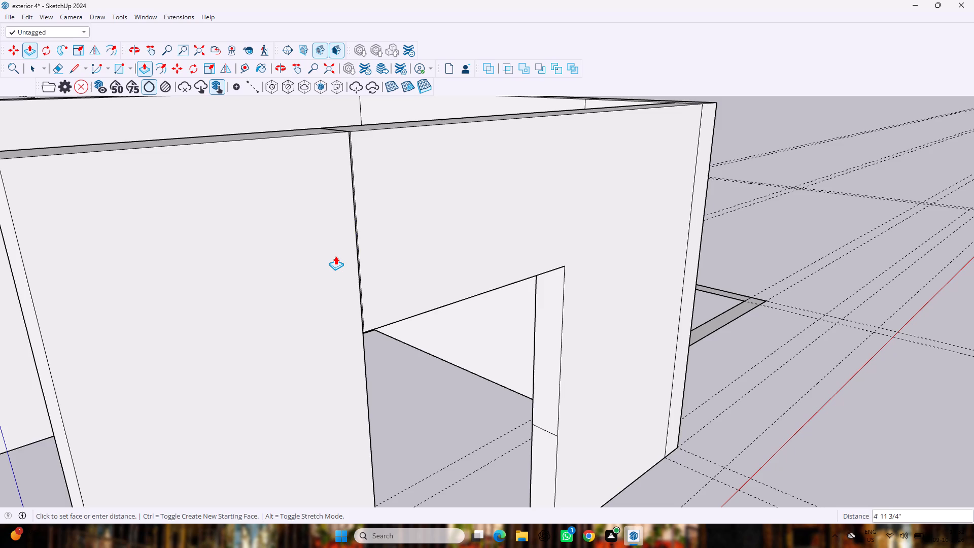
left_click_drag(335, 256, 345, 180)
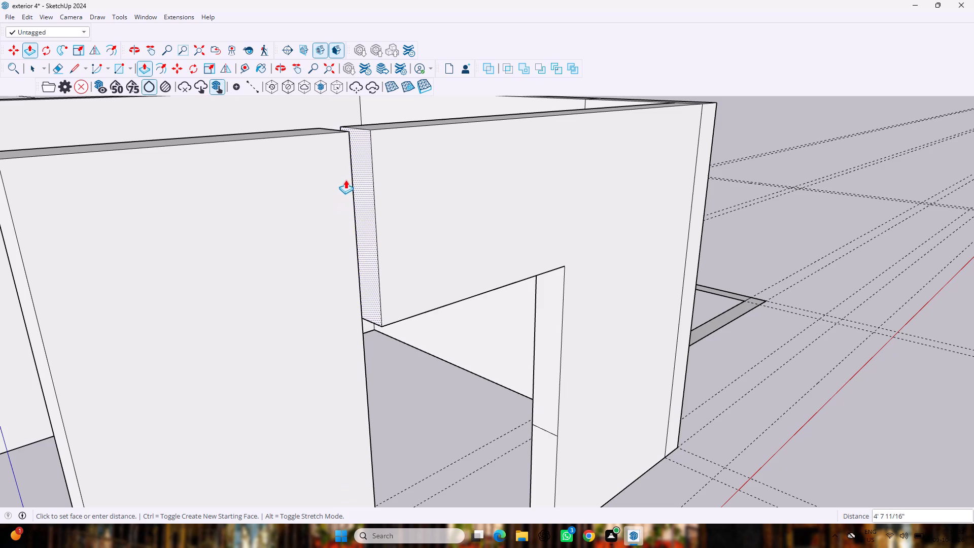
left_click_drag(345, 180, 351, 174)
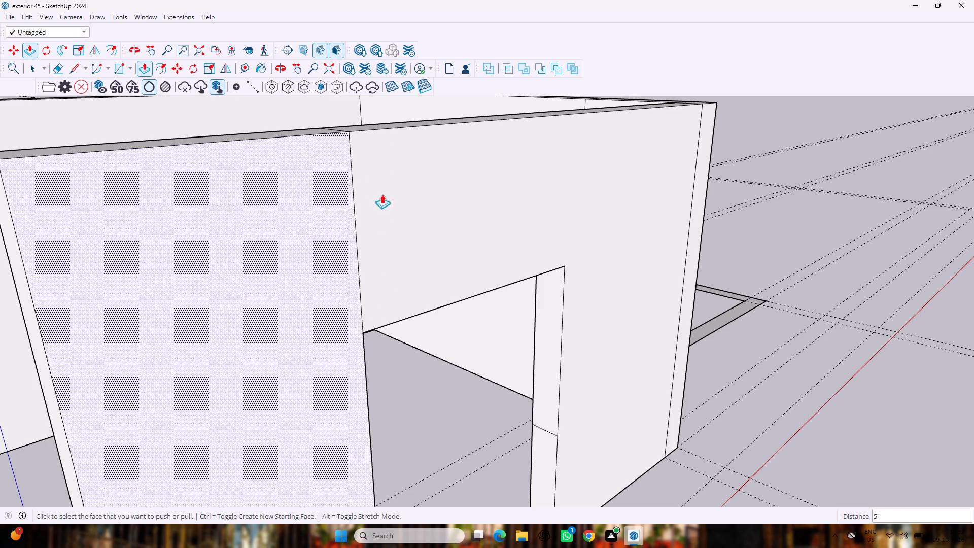
scroll(563, 327, "down", 6)
scroll(530, 454, "up", 4)
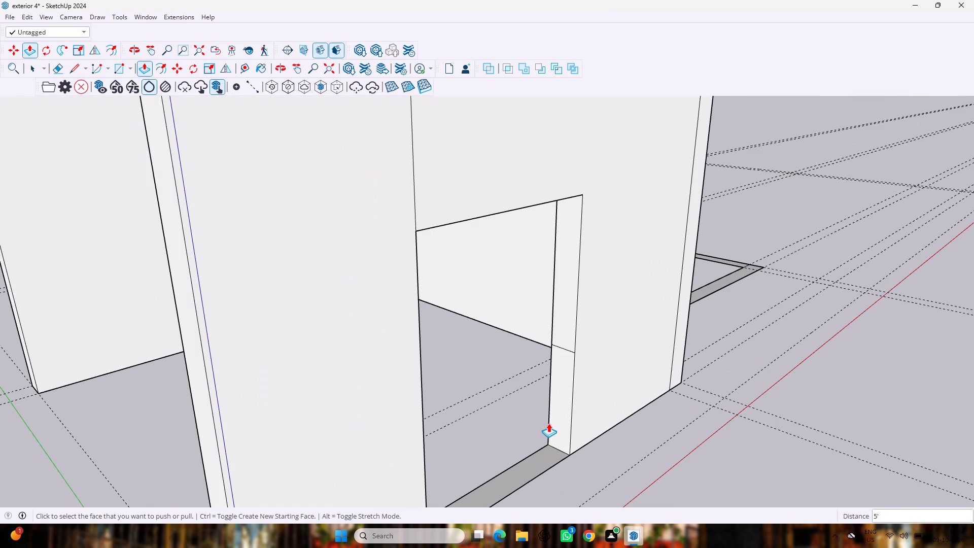
Push/Pull the lower section of the front opening's jamb 5' across to the opposite jamb.
left_click_drag(559, 411, 421, 438)
scroll(580, 381, "down", 6)
Erase the leftover seam edges above and below the window on the front wall's outer face, inner face and top.
key("e")
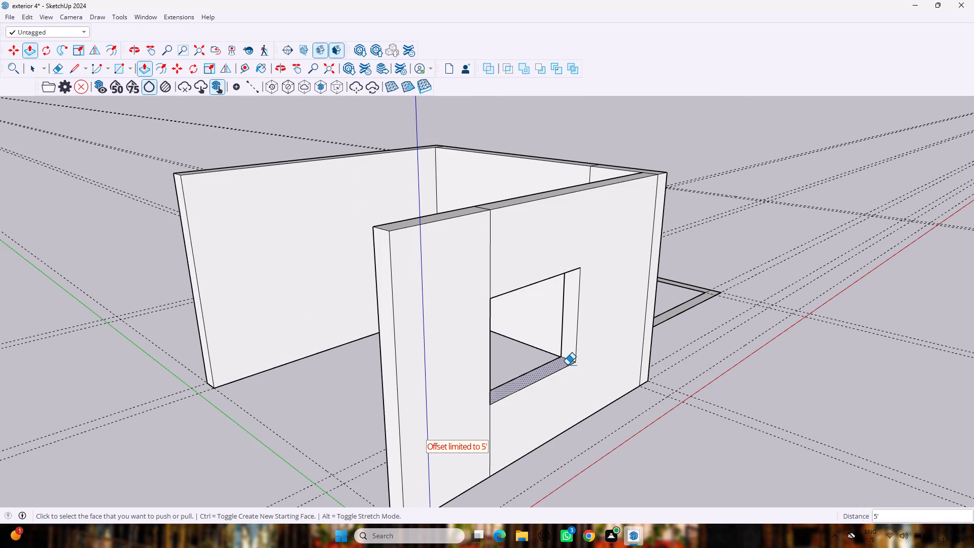
left_click_drag(510, 264, 454, 278)
left_click_drag(514, 429, 485, 434)
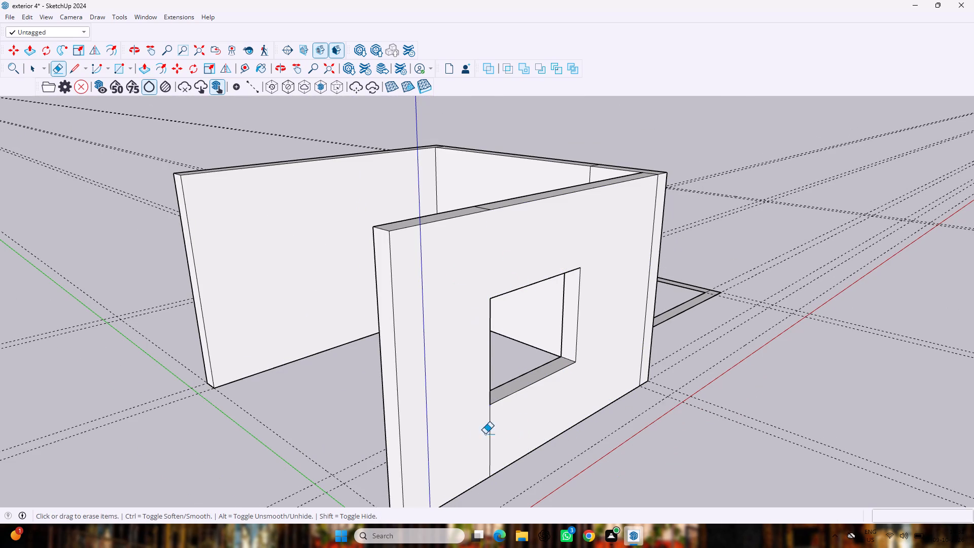
left_click_drag(485, 434, 476, 435)
middle_click_drag(363, 397, 777, 423)
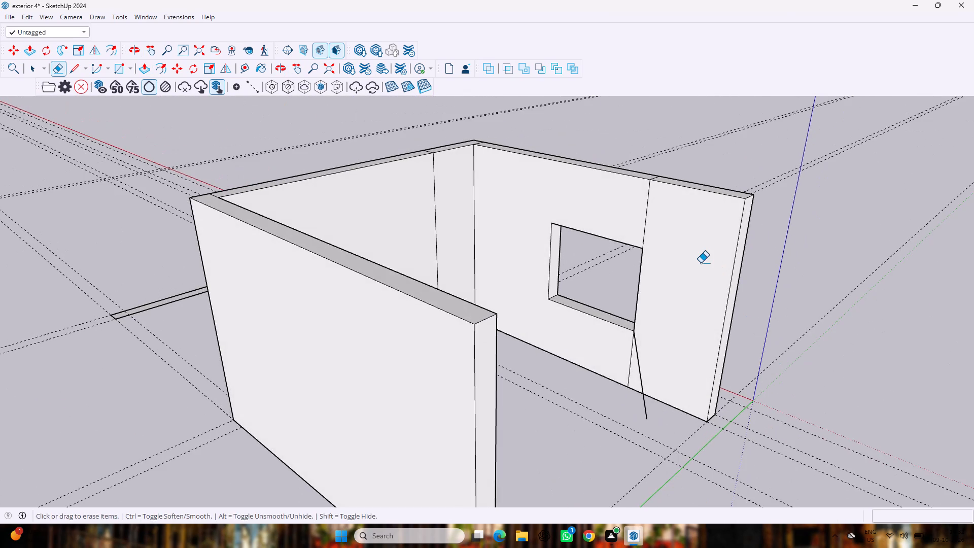
scroll(698, 263, "up", 5)
left_click_drag(618, 431, 594, 431)
left_click_drag(644, 223, 582, 181)
middle_click_drag(592, 177, 606, 232)
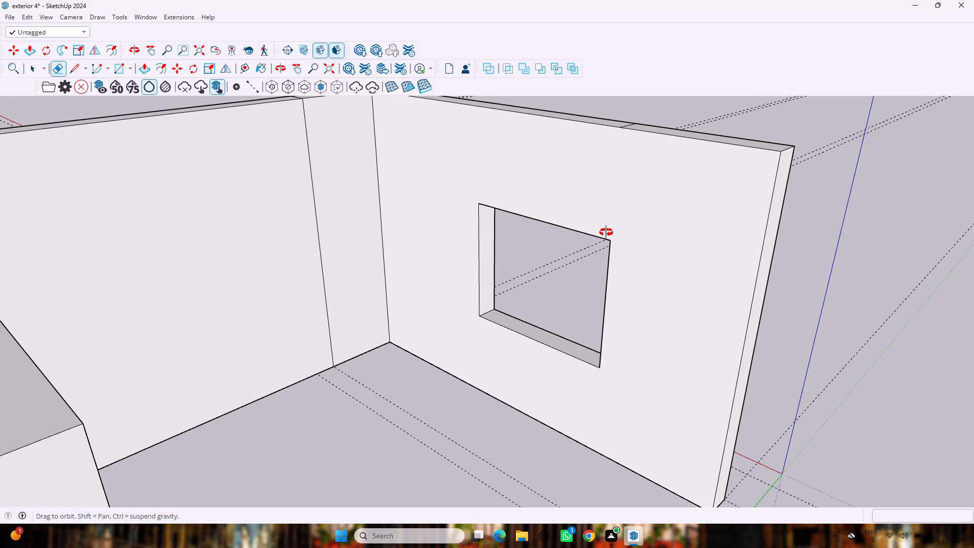
middle_click_drag(606, 232, 618, 273)
scroll(641, 219, "up", 3)
left_click_drag(646, 180, 664, 184)
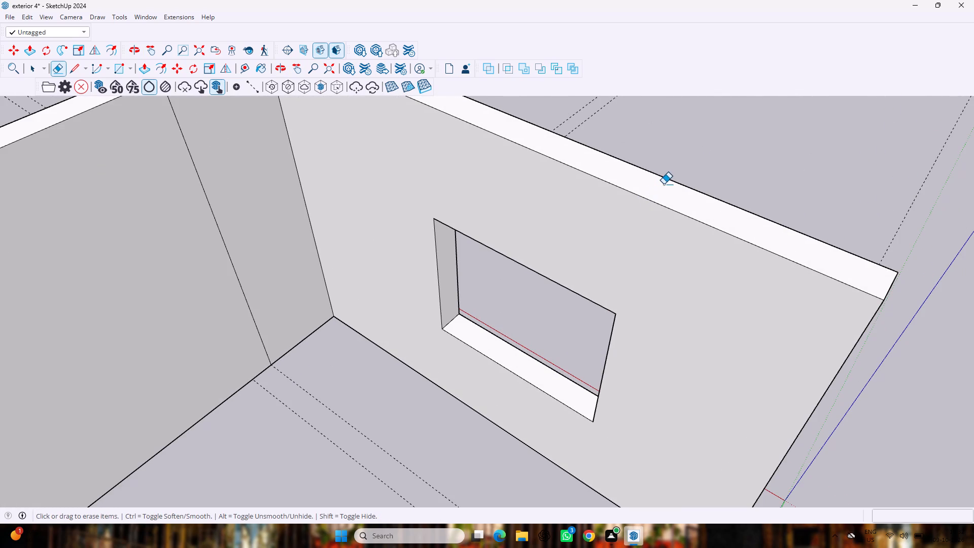
scroll(664, 185, "down", 10)
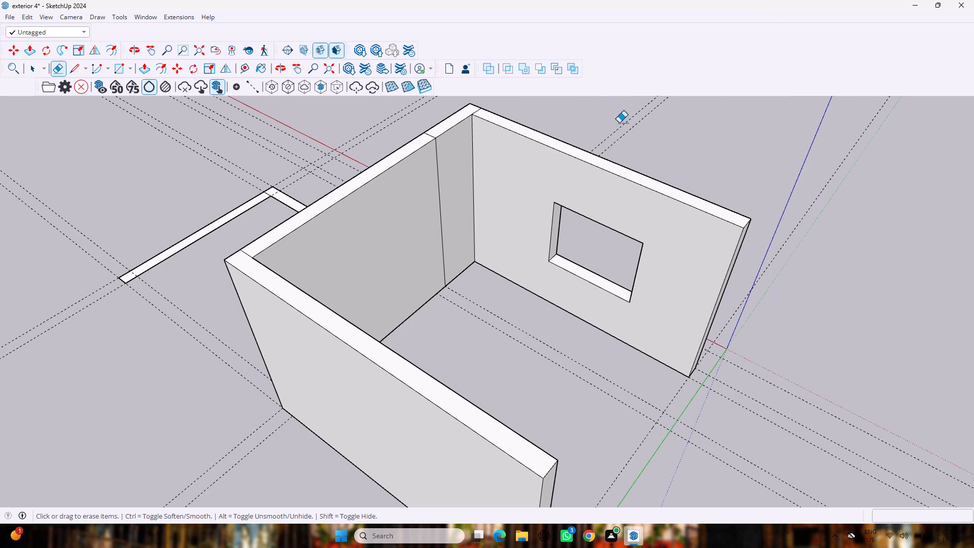
Push/Pull the narrow strip on the cross wall's outer face about 1' 6 3/8" along the unraised front footprint strip.
middle_click_drag(612, 149, 0, 130)
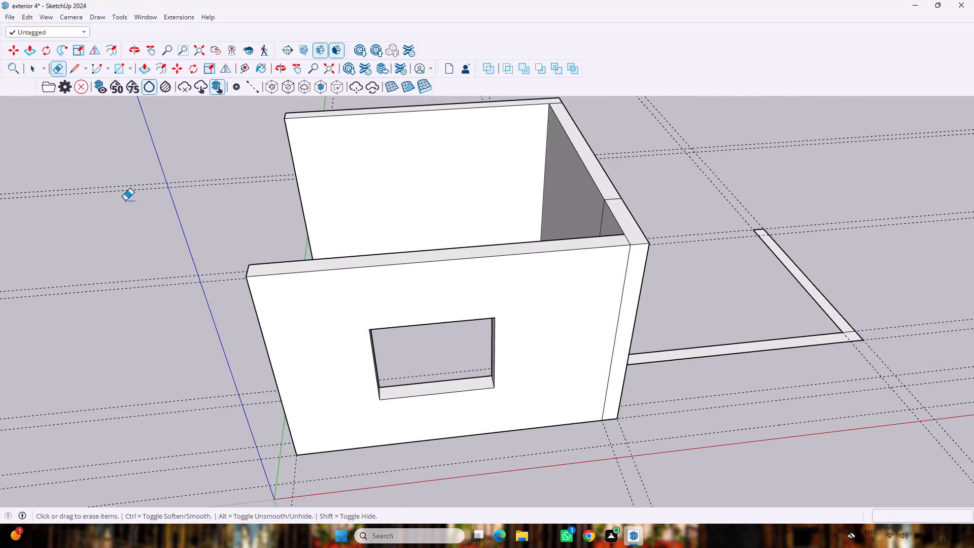
middle_click_drag(671, 245, 454, 211)
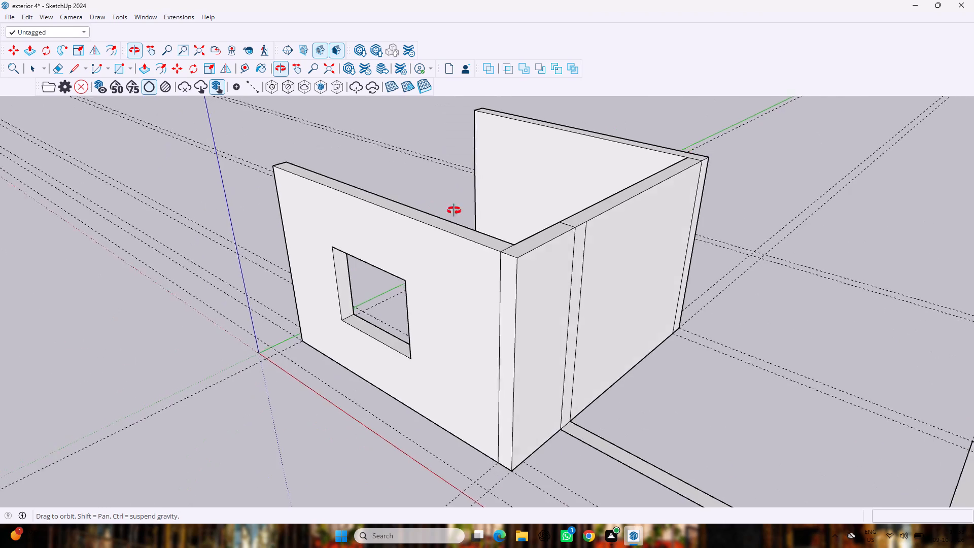
middle_click_drag(454, 211, 464, 203)
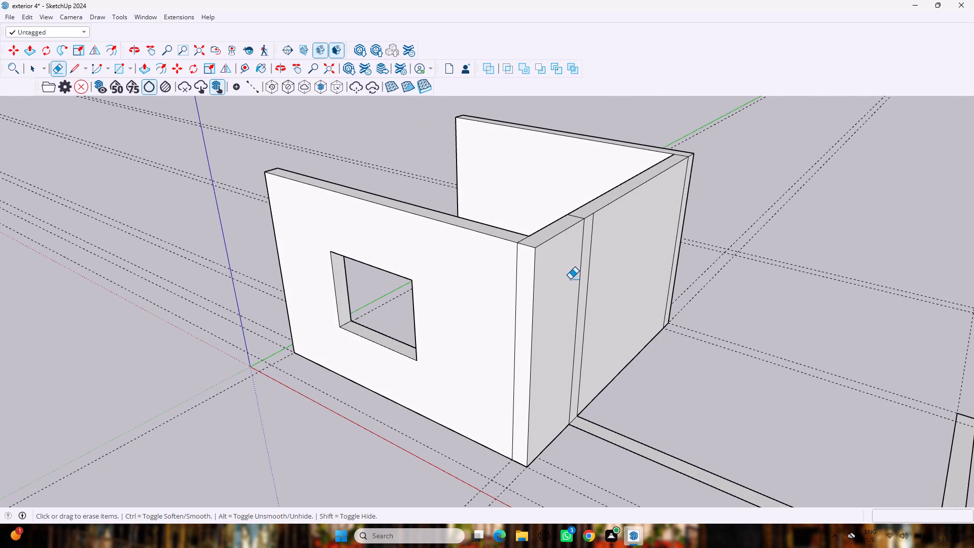
key("p")
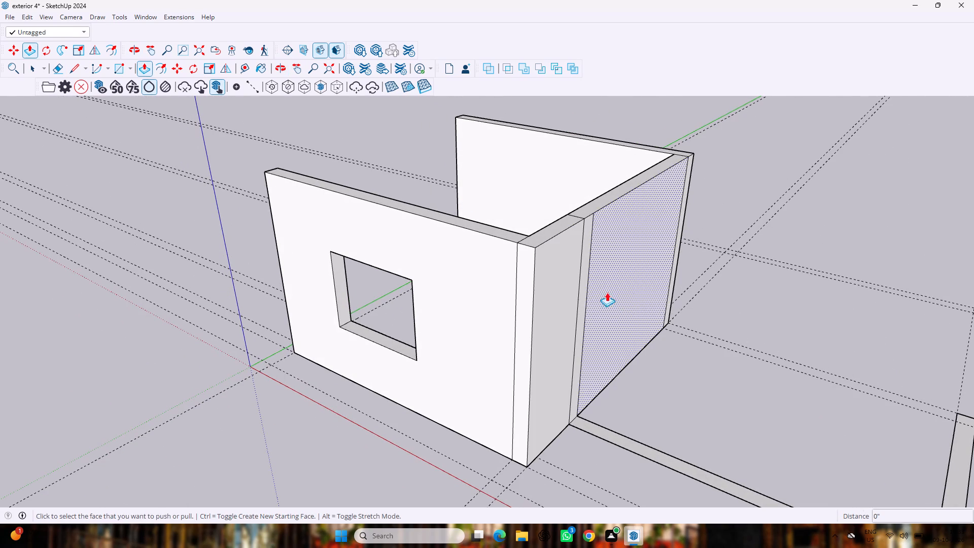
left_click_drag(586, 289, 656, 330)
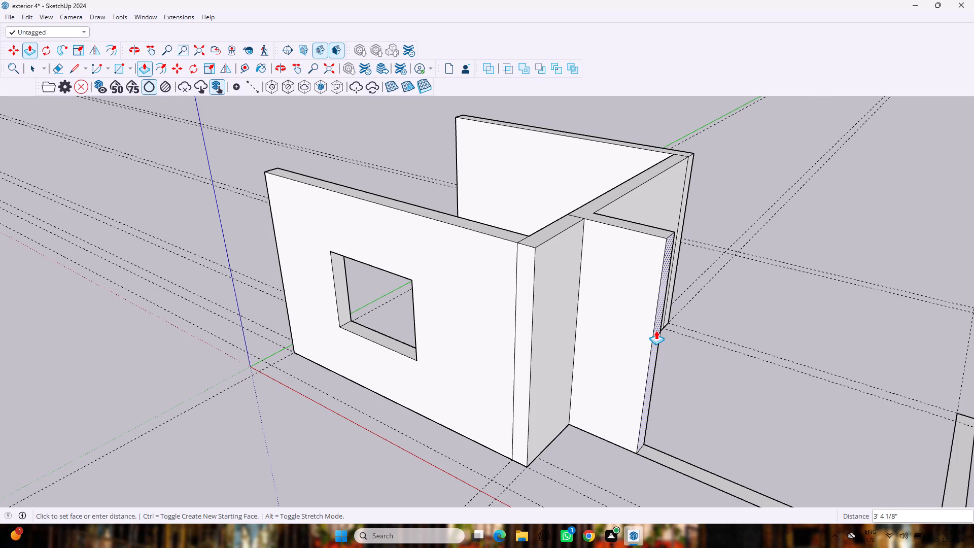
left_click_drag(656, 330, 705, 357)
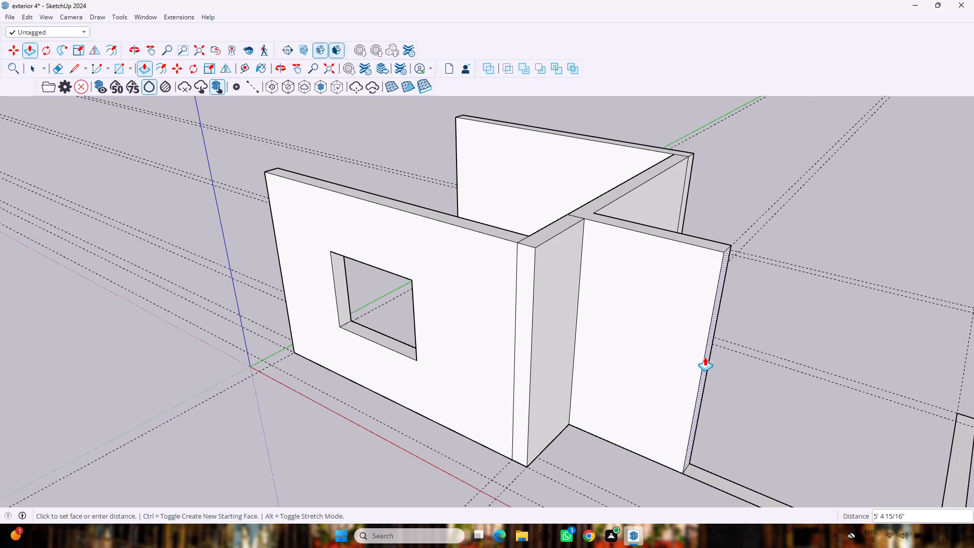
left_click_drag(705, 357, 676, 339)
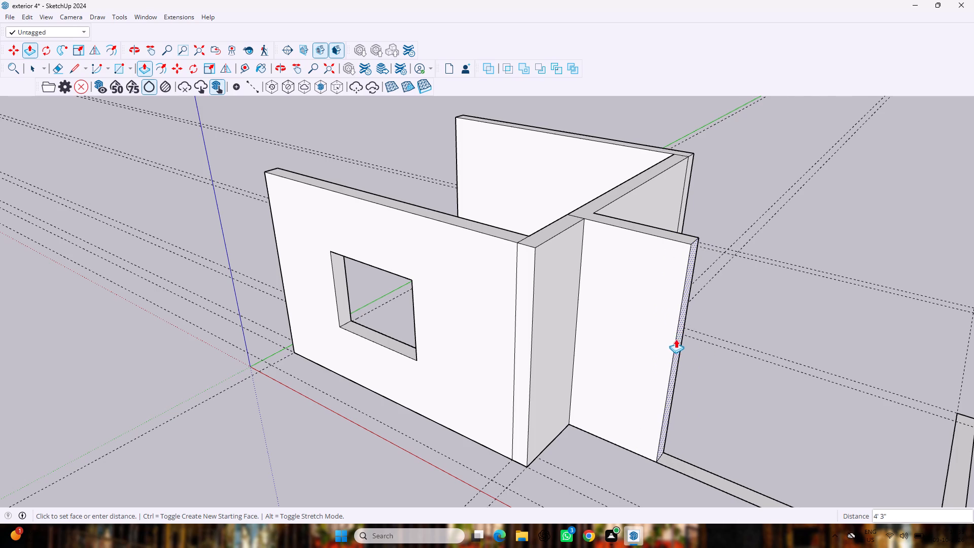
left_click_drag(676, 339, 615, 314)
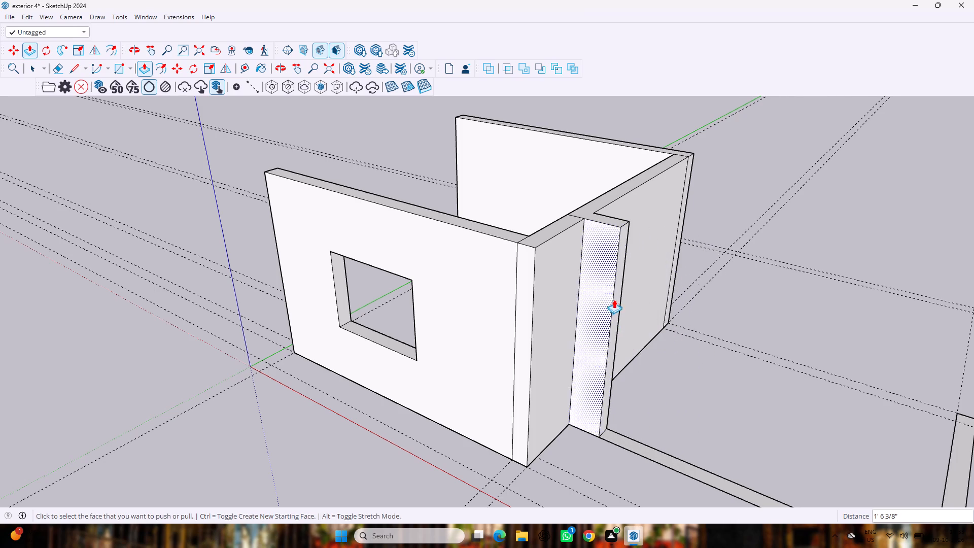
Place a guide about 1' 11 3/8" inward from the guide along the far footprint strip's inner edge.
scroll(718, 258, "up", 2)
scroll(718, 250, "down", 12)
scroll(769, 406, "up", 3)
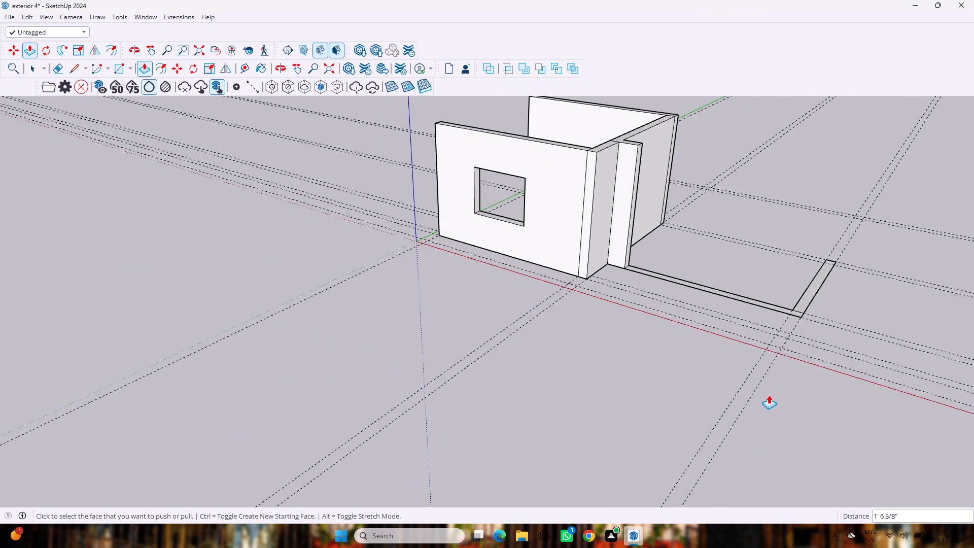
scroll(769, 395, "up", 5)
middle_click_drag(772, 352, 866, 407)
scroll(815, 337, "up", 3)
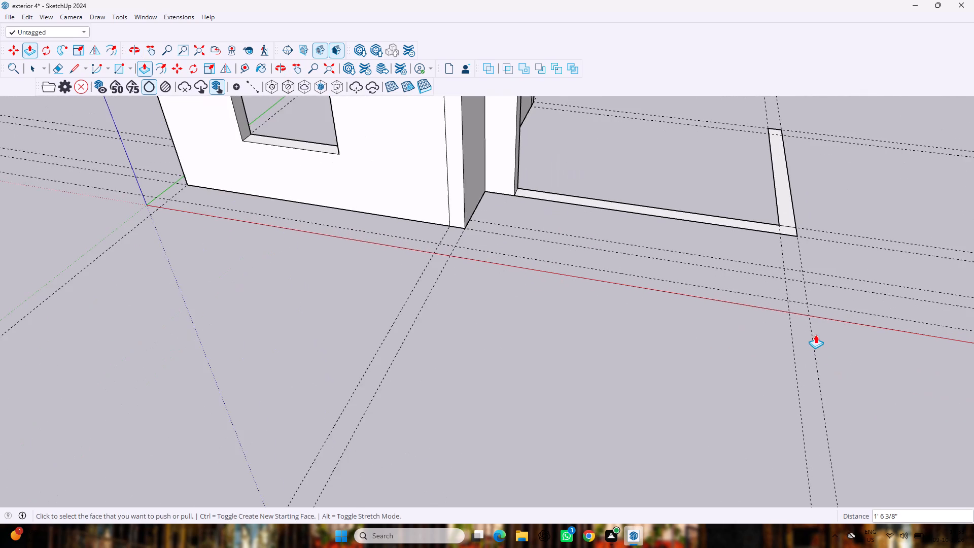
scroll(806, 306, "down", 4)
key("t")
scroll(796, 259, "up", 1)
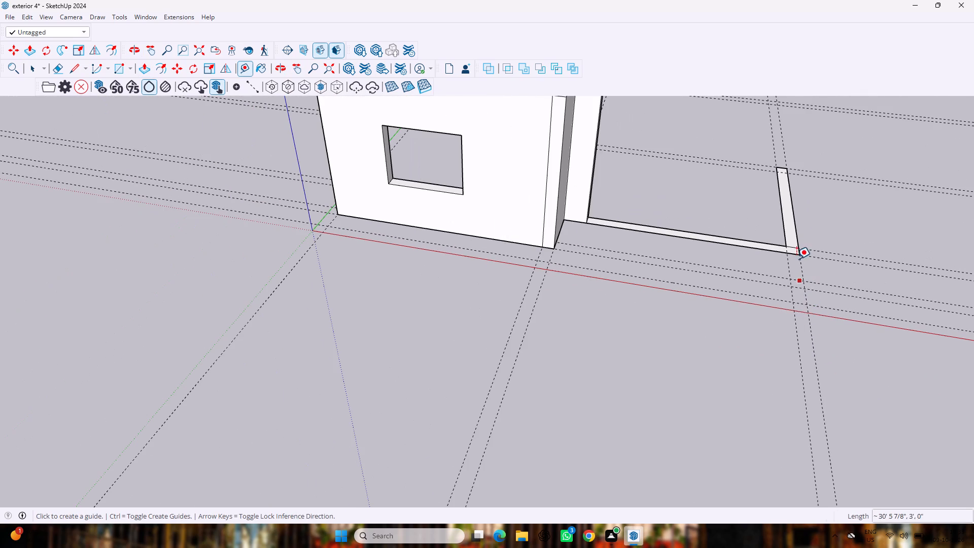
scroll(796, 259, "up", 2)
double_click(786, 264)
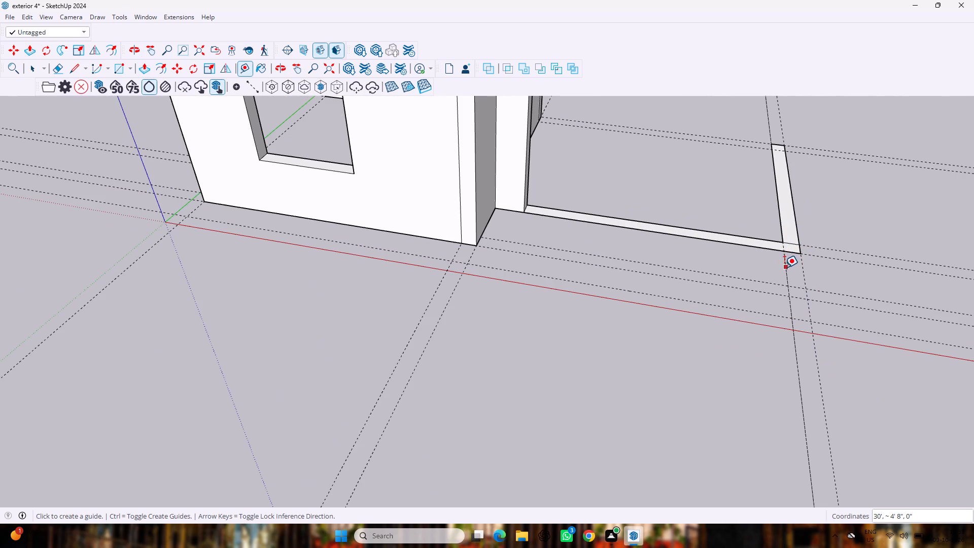
left_click_drag(784, 267, 748, 271)
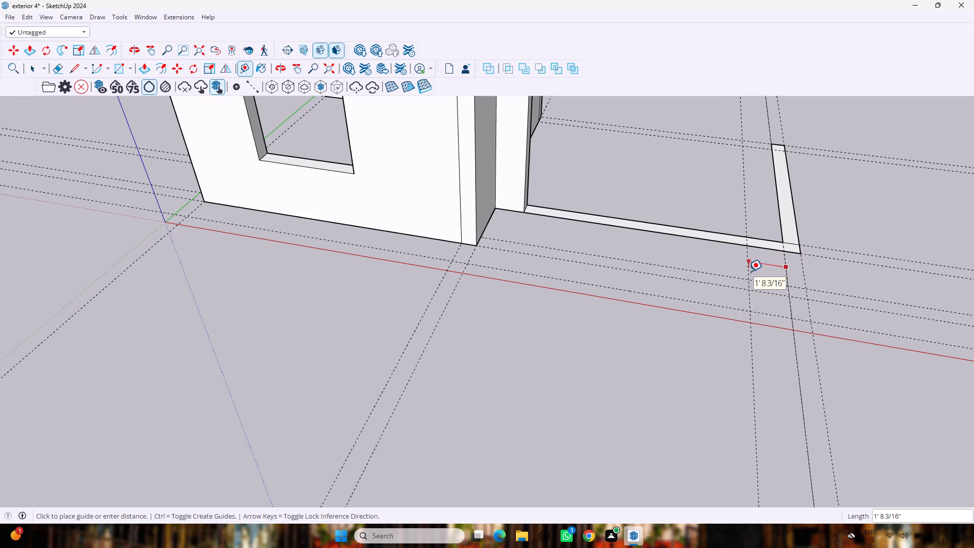
left_click_drag(748, 271, 742, 271)
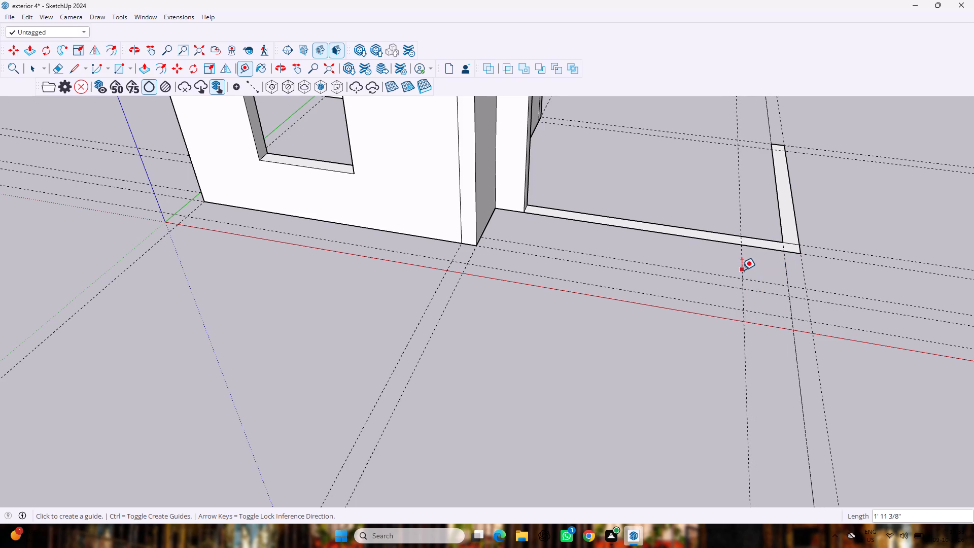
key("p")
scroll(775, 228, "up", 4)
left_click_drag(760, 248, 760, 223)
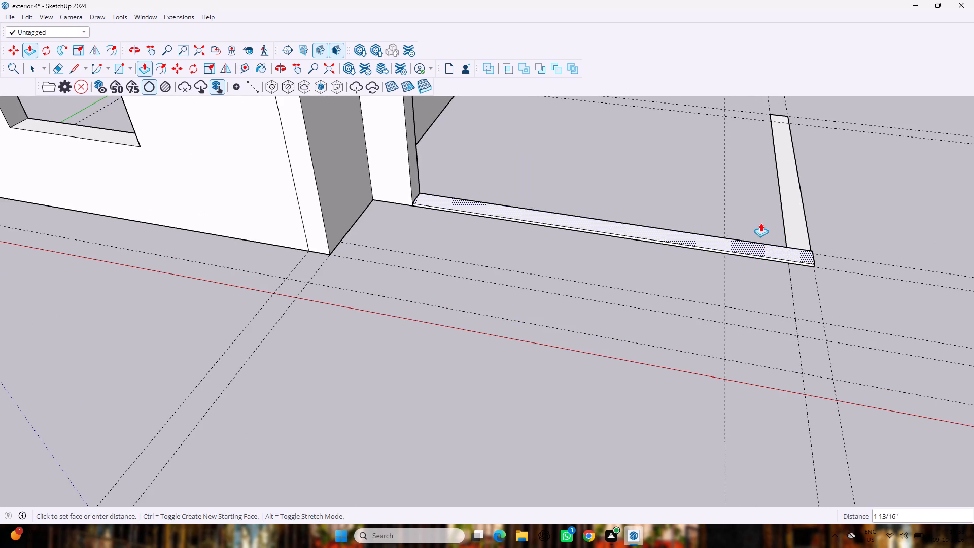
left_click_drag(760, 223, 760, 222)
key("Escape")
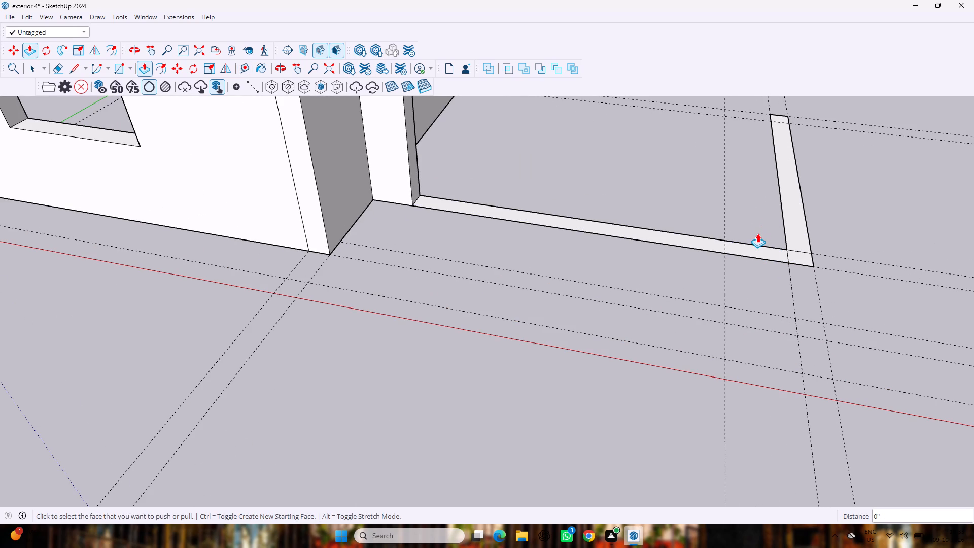
Split the front footprint strip near its far corner with a 9" line along the new guide, and erase that guide.
key("l")
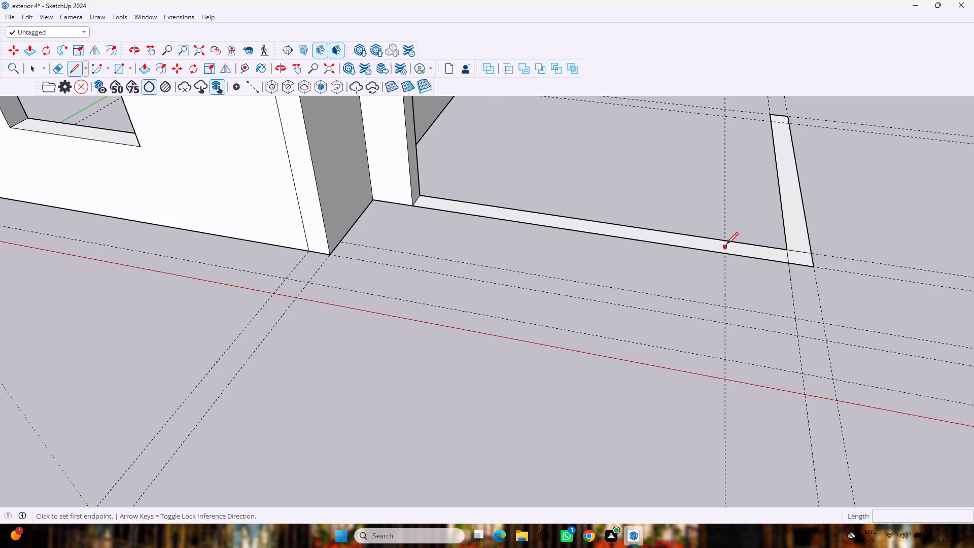
double_click(724, 239)
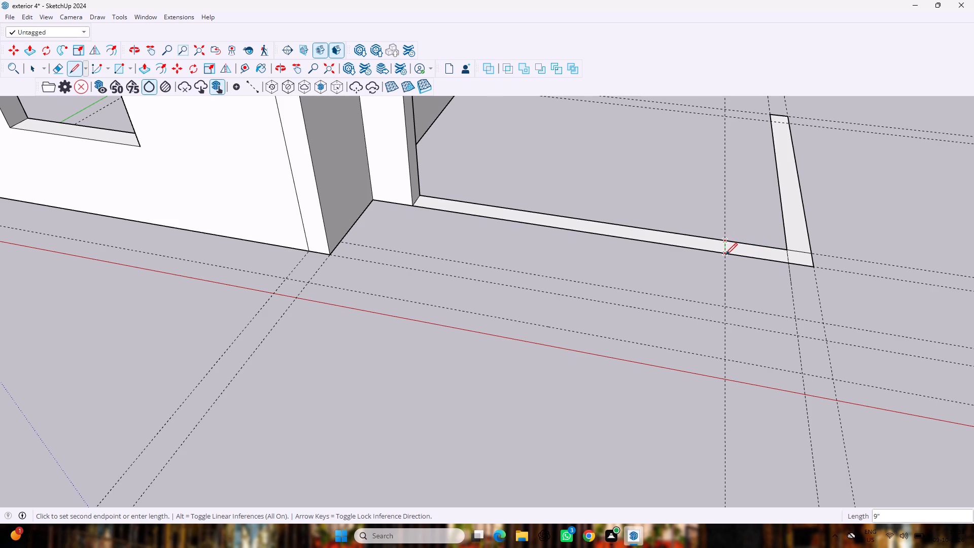
left_click(725, 255)
key("space")
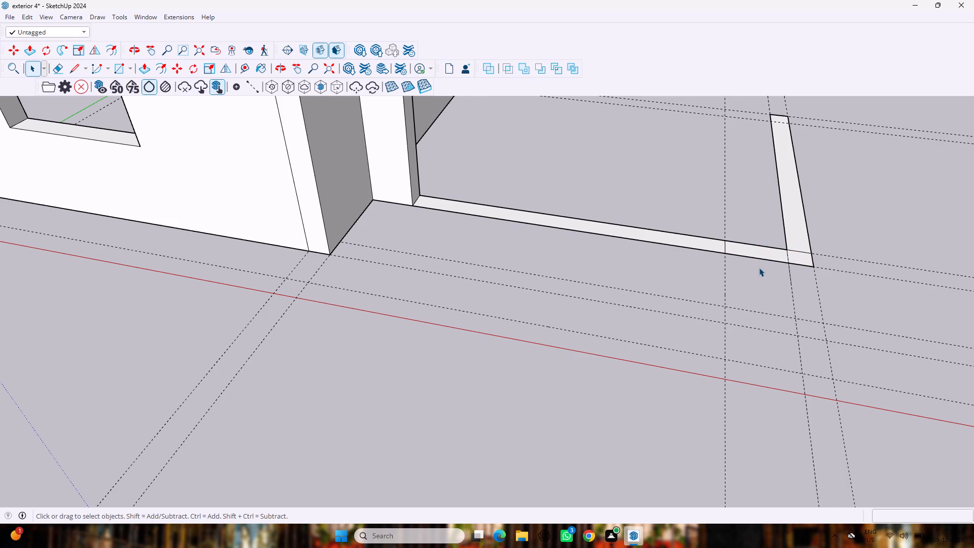
key("w")
key("e")
left_click_drag(731, 274, 702, 282)
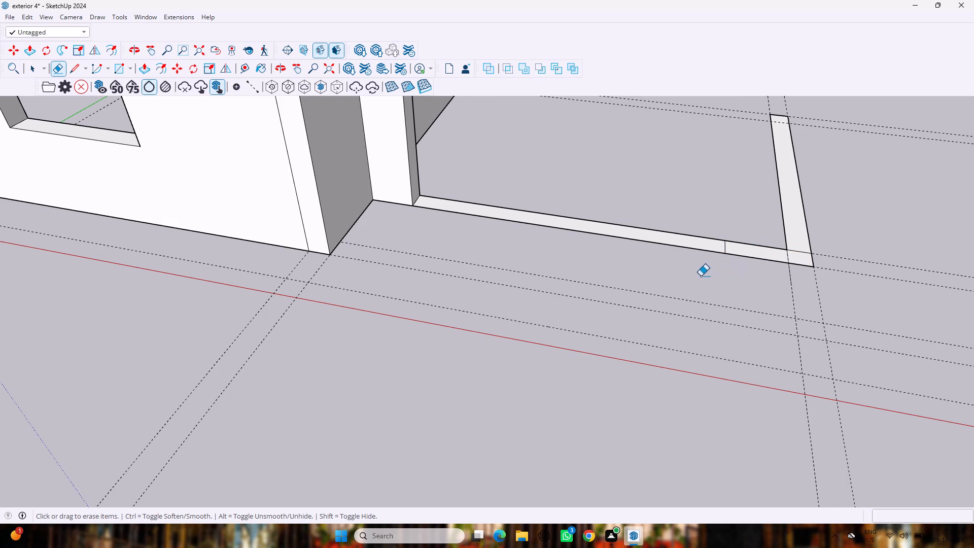
Push/Pull the split-off section at the far corner of the front footprint strip up 10'.
key("p")
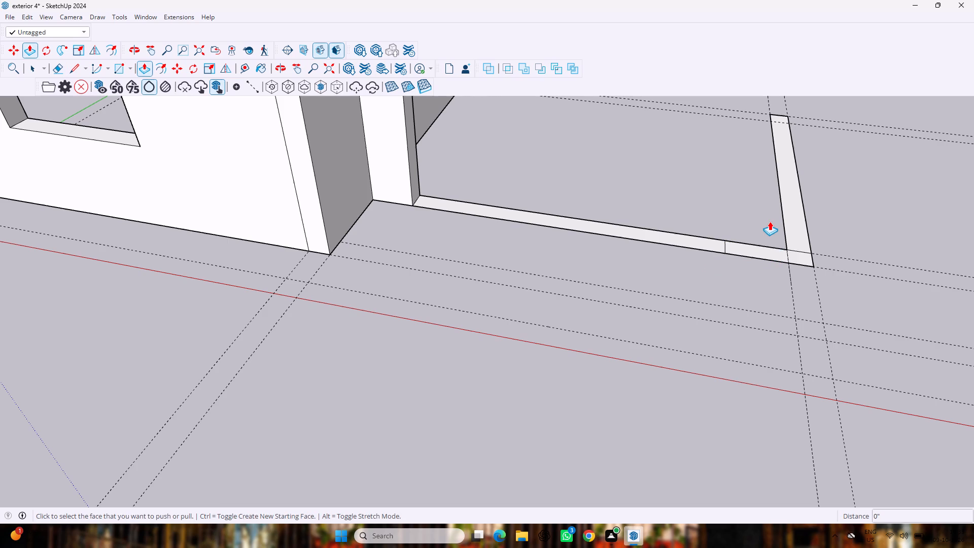
left_click(770, 221)
left_click_drag(757, 249, 760, 201)
type("10'")
key("Return")
Push/Pull the end face of the short wall beside the cross wall about 1' 8 15/16" farther toward the far corner wall.
scroll(760, 203, "down", 5)
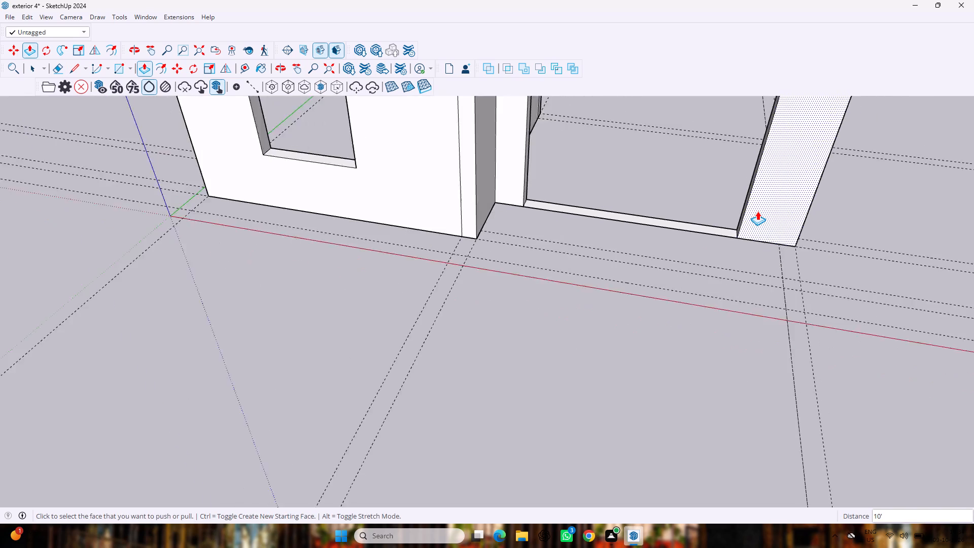
scroll(757, 211, "down", 12)
scroll(705, 181, "up", 7)
middle_click_drag(701, 176, 701, 176)
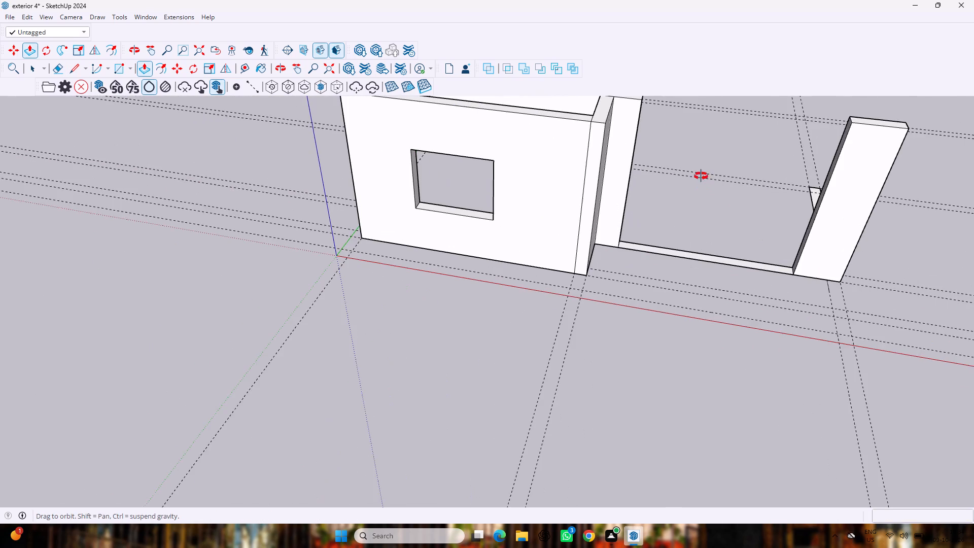
middle_click_drag(701, 176, 582, 141)
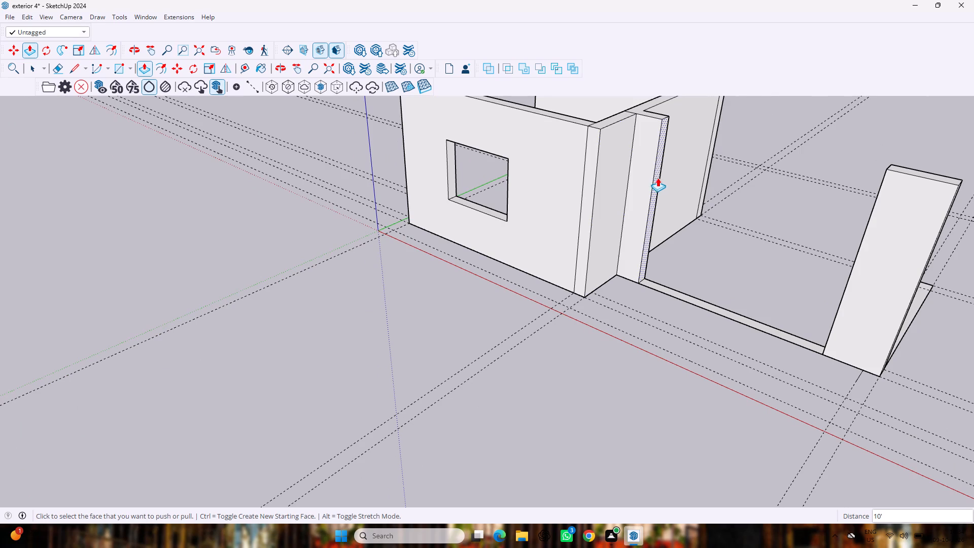
left_click_drag(659, 178, 673, 190)
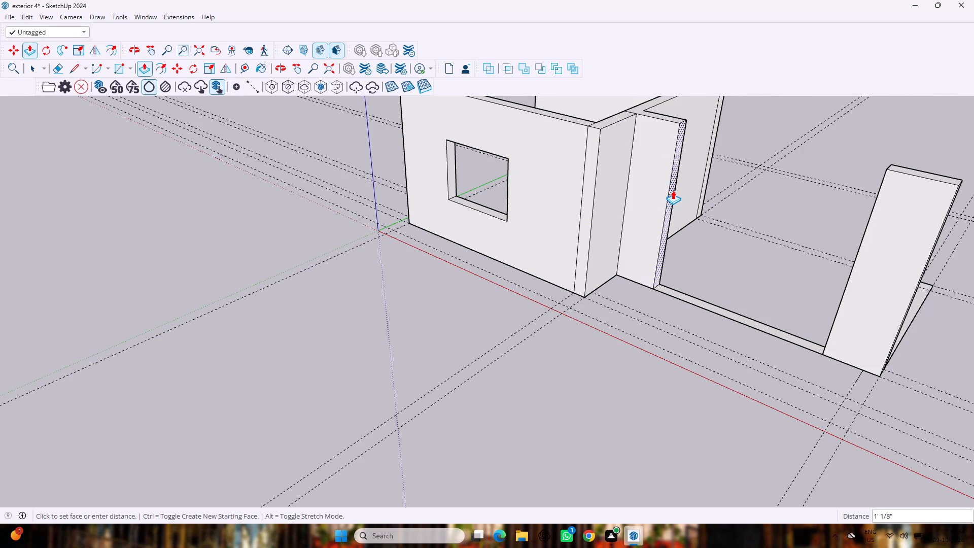
left_click_drag(673, 190, 677, 195)
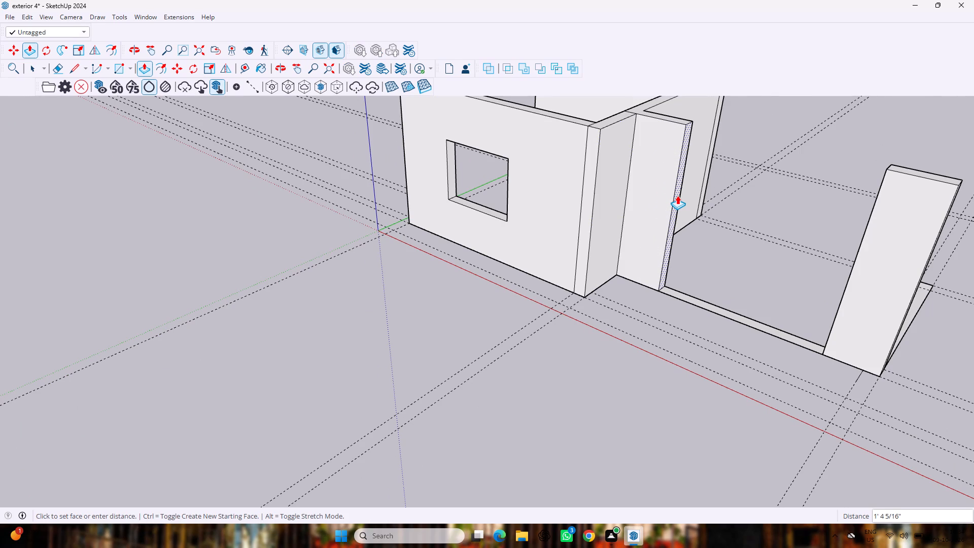
left_click_drag(677, 195, 683, 198)
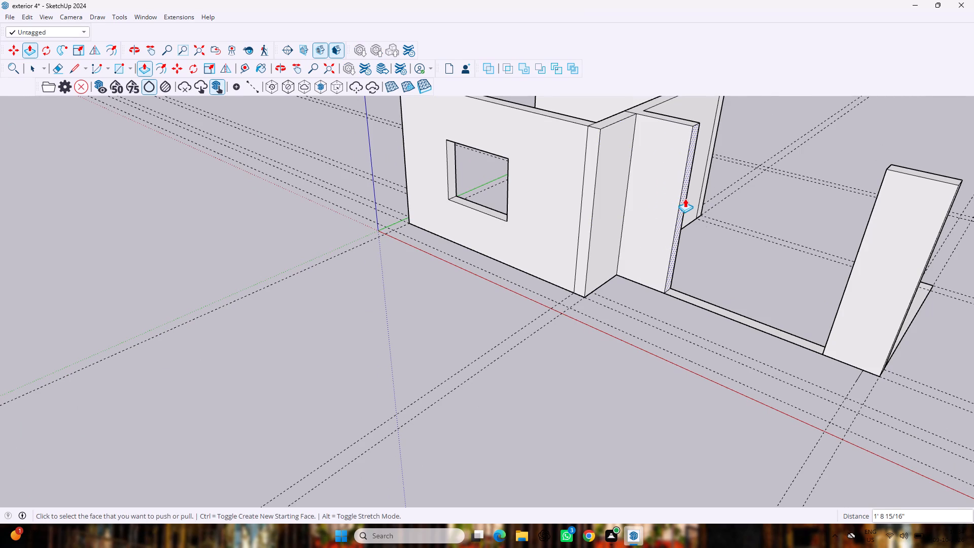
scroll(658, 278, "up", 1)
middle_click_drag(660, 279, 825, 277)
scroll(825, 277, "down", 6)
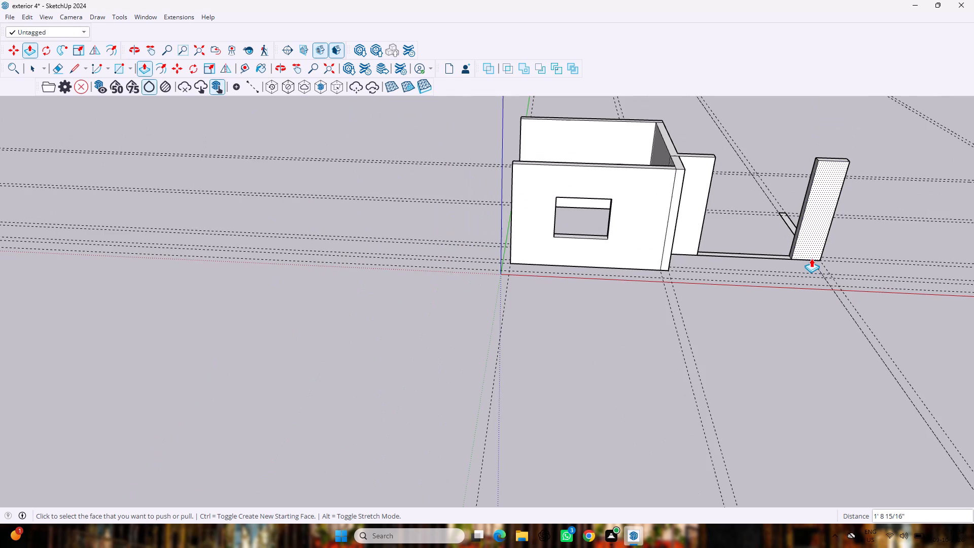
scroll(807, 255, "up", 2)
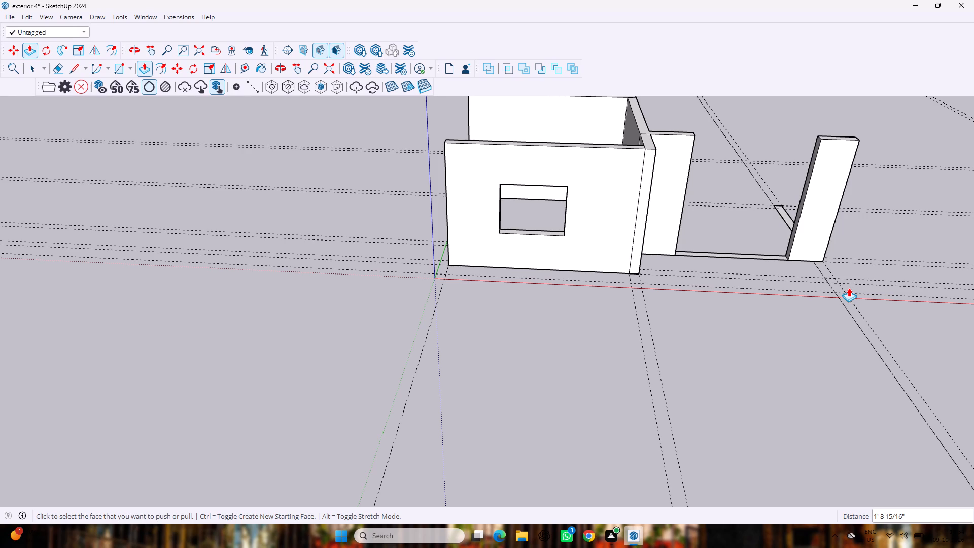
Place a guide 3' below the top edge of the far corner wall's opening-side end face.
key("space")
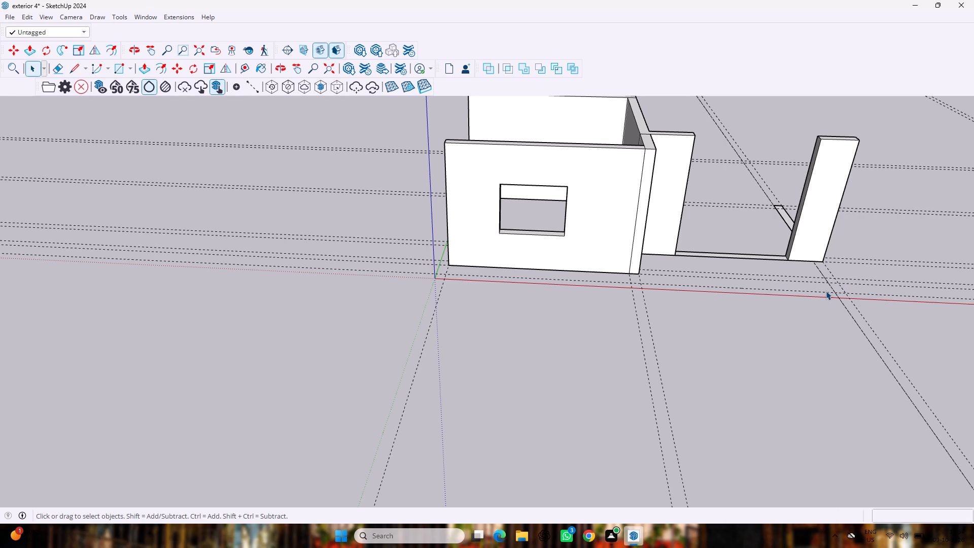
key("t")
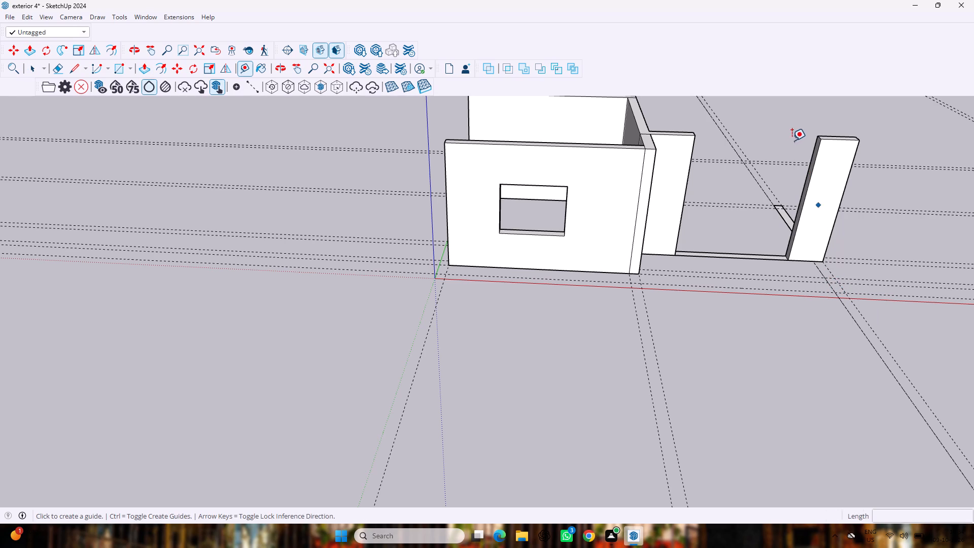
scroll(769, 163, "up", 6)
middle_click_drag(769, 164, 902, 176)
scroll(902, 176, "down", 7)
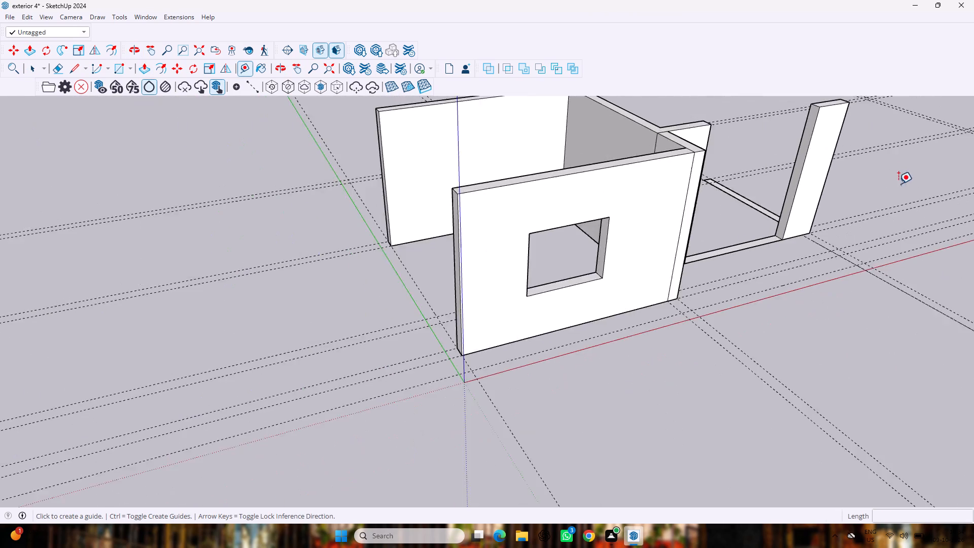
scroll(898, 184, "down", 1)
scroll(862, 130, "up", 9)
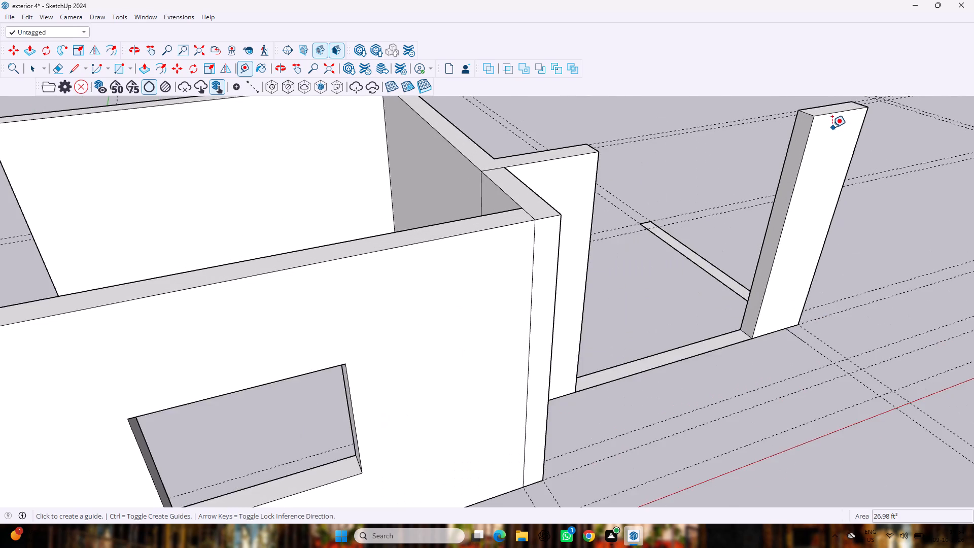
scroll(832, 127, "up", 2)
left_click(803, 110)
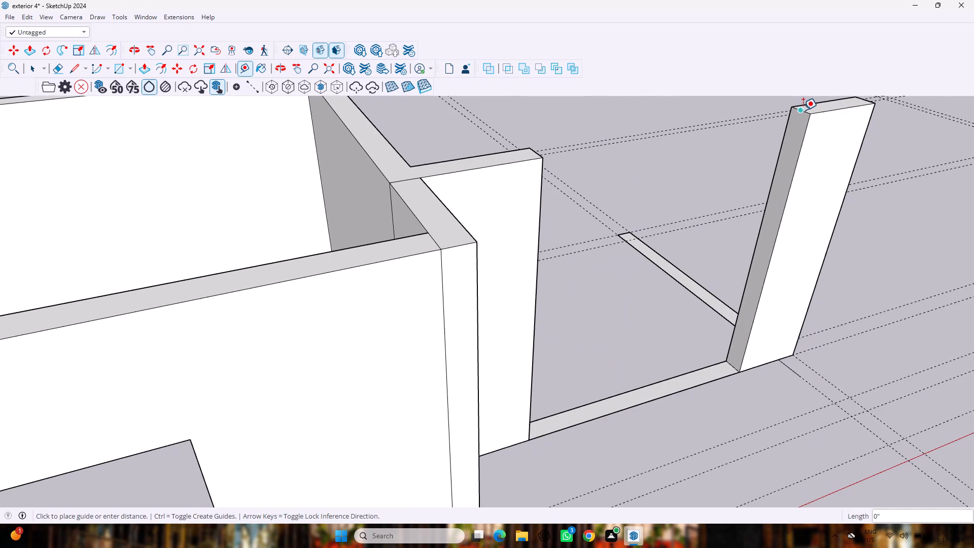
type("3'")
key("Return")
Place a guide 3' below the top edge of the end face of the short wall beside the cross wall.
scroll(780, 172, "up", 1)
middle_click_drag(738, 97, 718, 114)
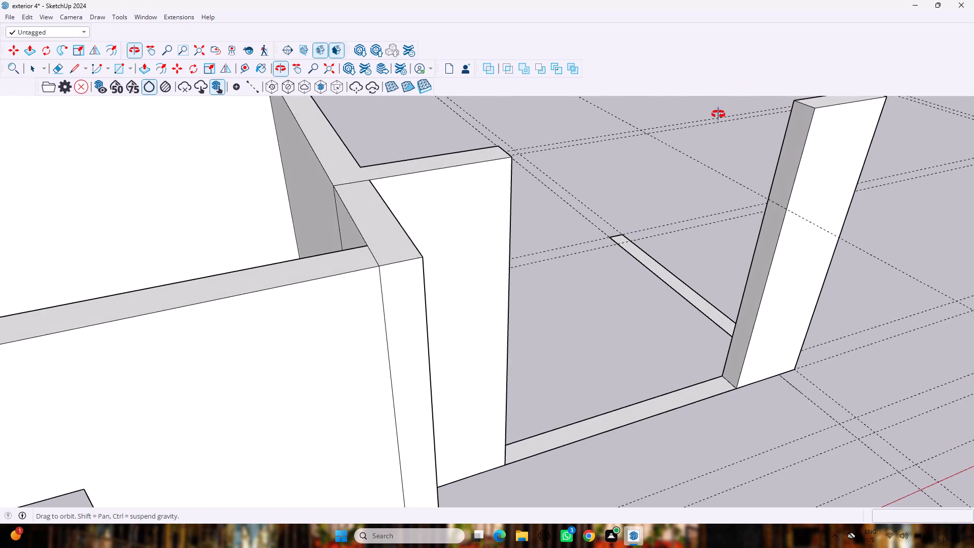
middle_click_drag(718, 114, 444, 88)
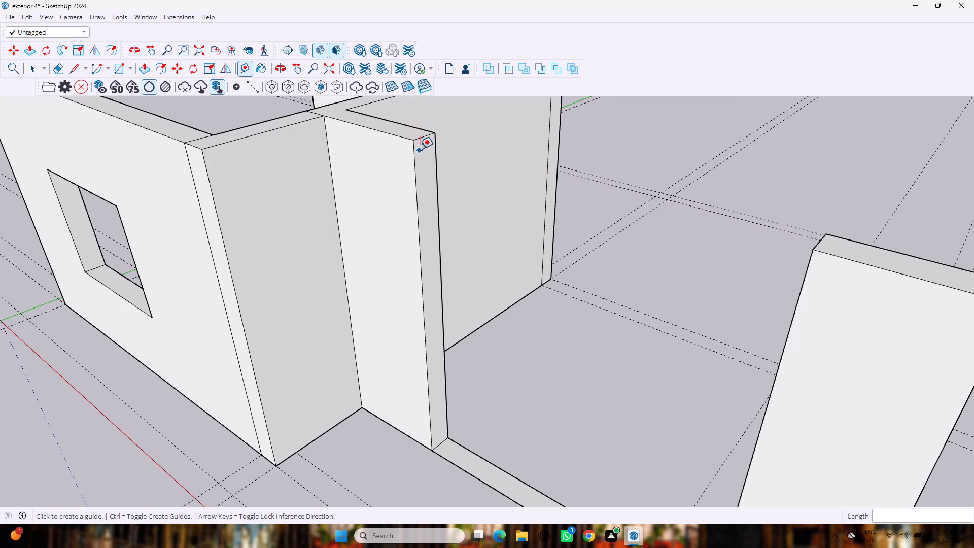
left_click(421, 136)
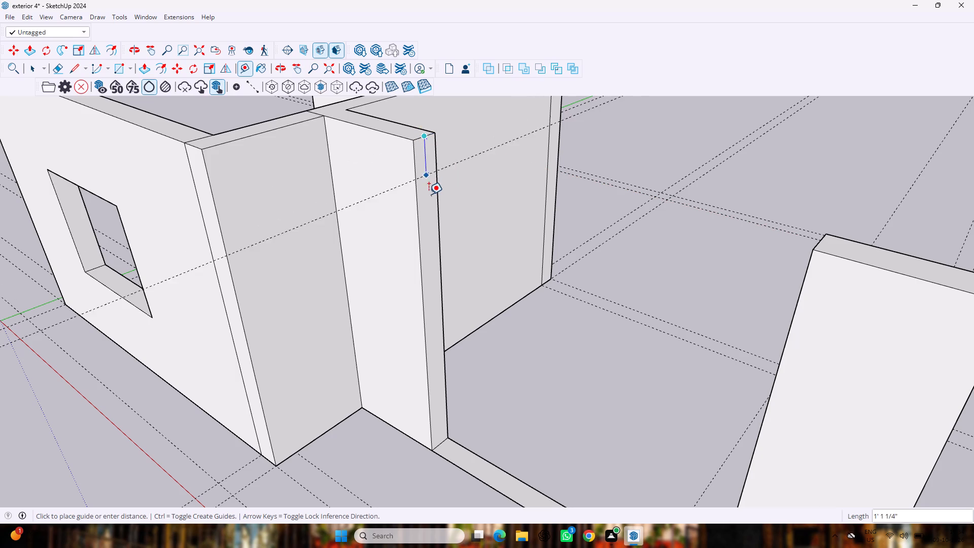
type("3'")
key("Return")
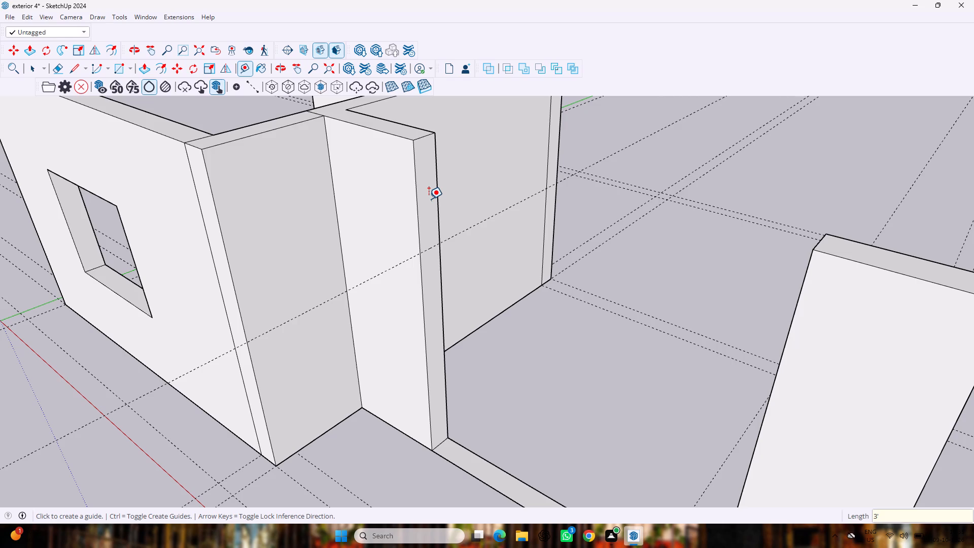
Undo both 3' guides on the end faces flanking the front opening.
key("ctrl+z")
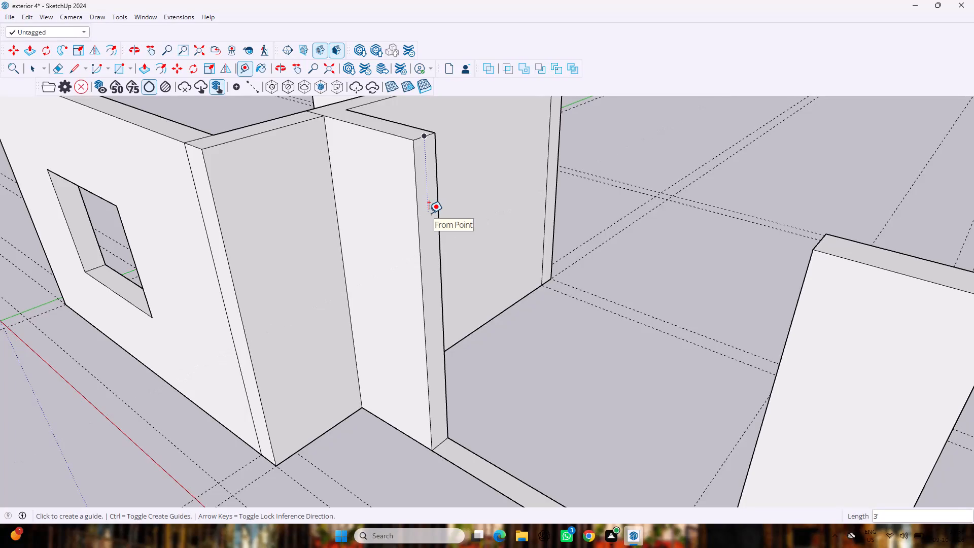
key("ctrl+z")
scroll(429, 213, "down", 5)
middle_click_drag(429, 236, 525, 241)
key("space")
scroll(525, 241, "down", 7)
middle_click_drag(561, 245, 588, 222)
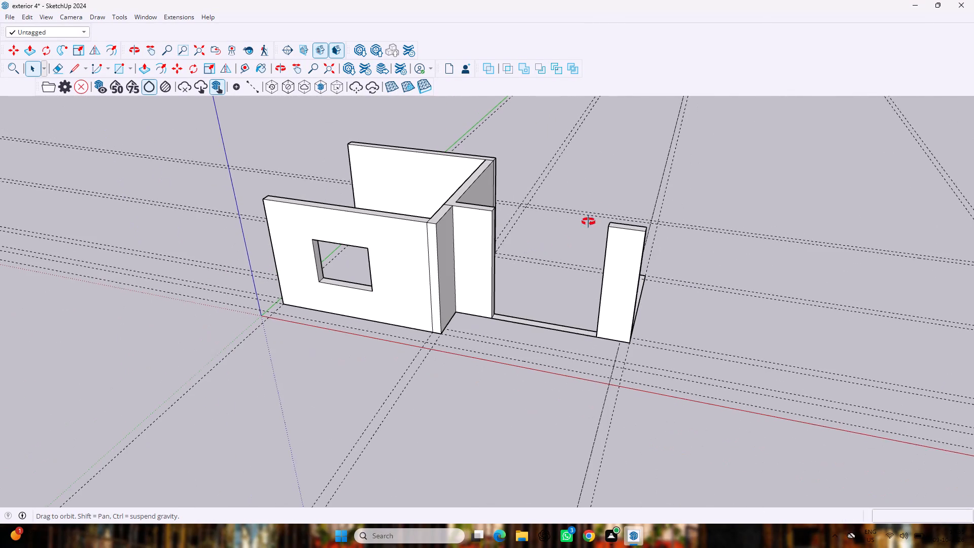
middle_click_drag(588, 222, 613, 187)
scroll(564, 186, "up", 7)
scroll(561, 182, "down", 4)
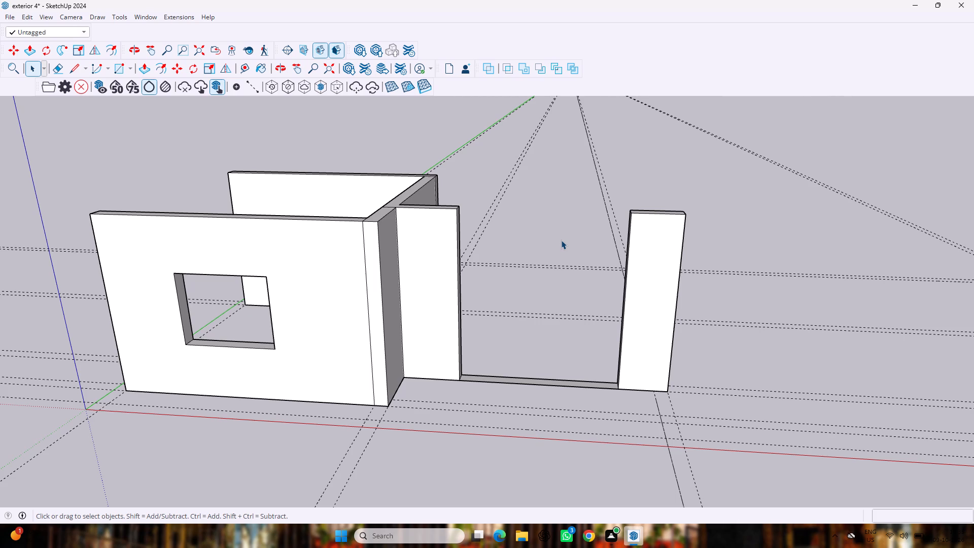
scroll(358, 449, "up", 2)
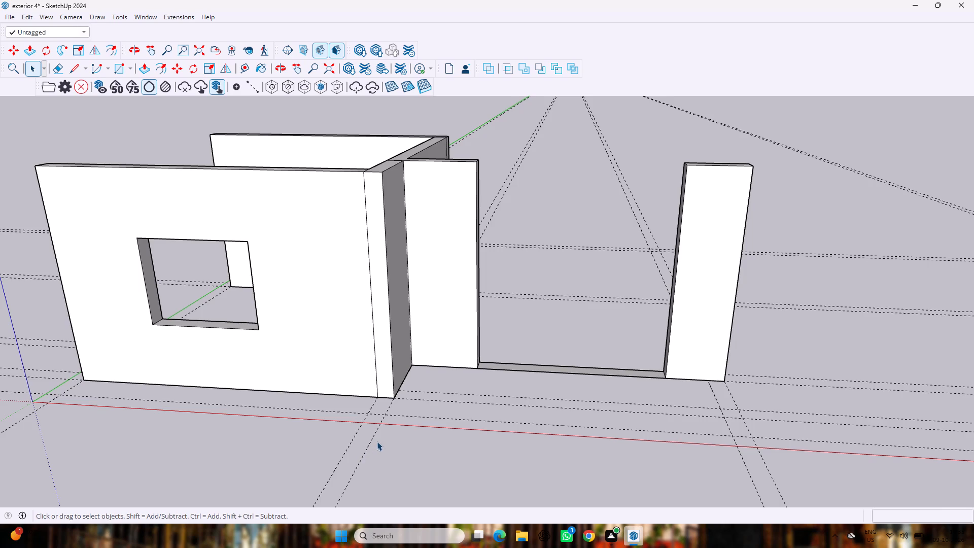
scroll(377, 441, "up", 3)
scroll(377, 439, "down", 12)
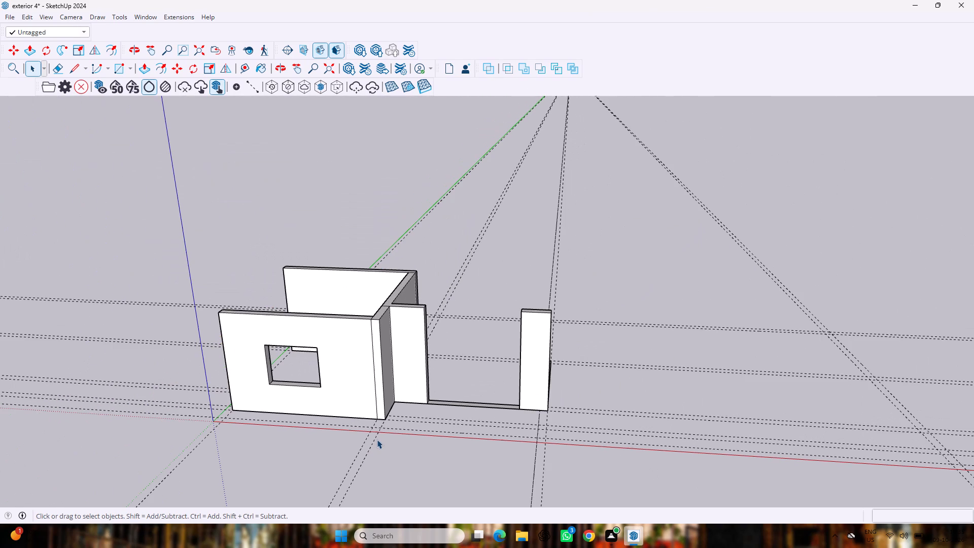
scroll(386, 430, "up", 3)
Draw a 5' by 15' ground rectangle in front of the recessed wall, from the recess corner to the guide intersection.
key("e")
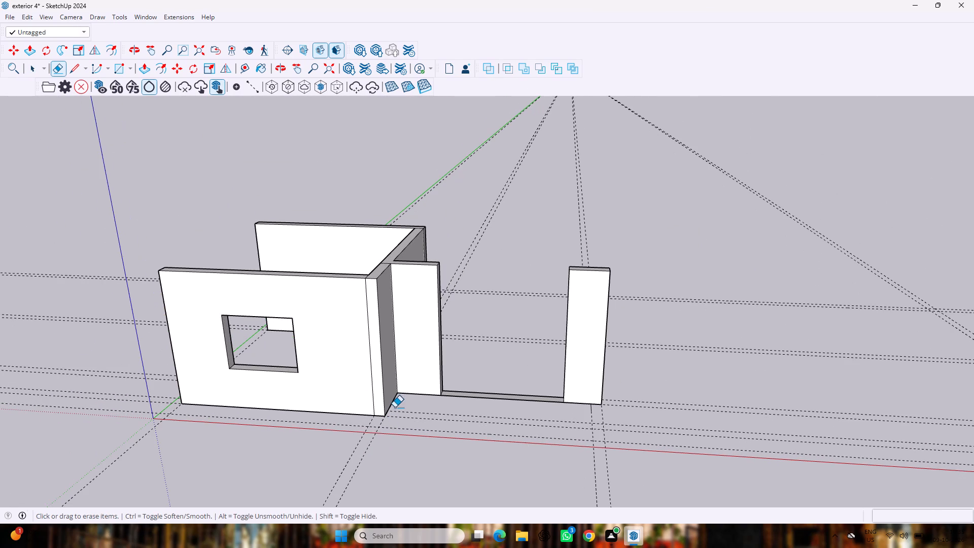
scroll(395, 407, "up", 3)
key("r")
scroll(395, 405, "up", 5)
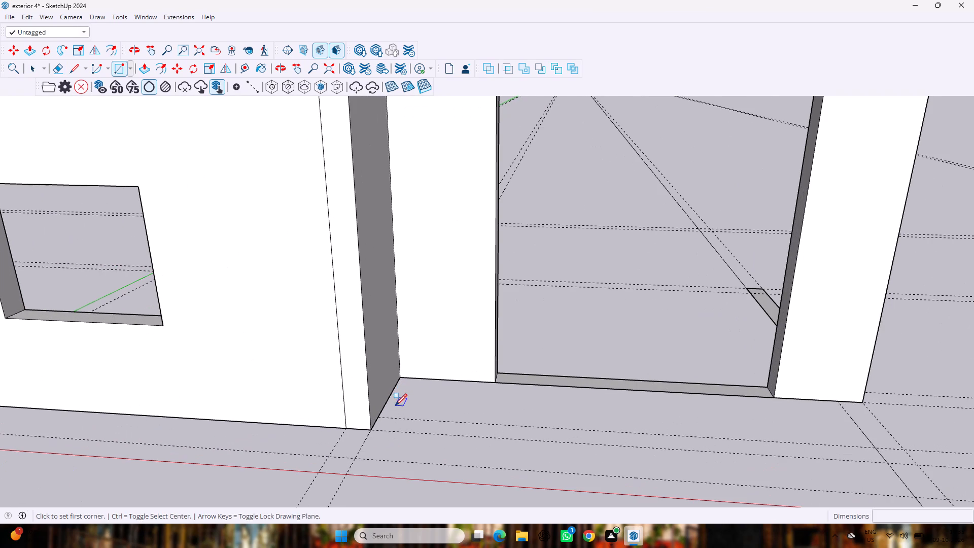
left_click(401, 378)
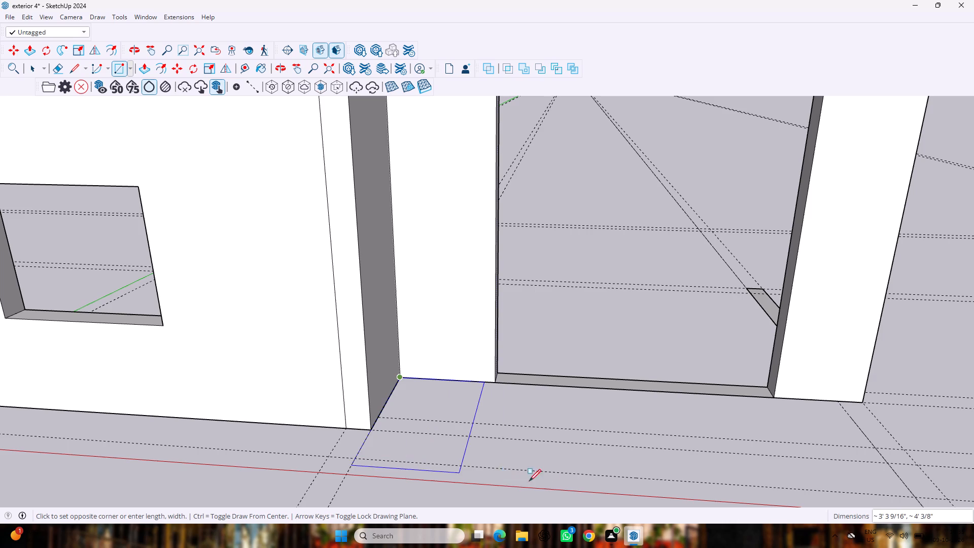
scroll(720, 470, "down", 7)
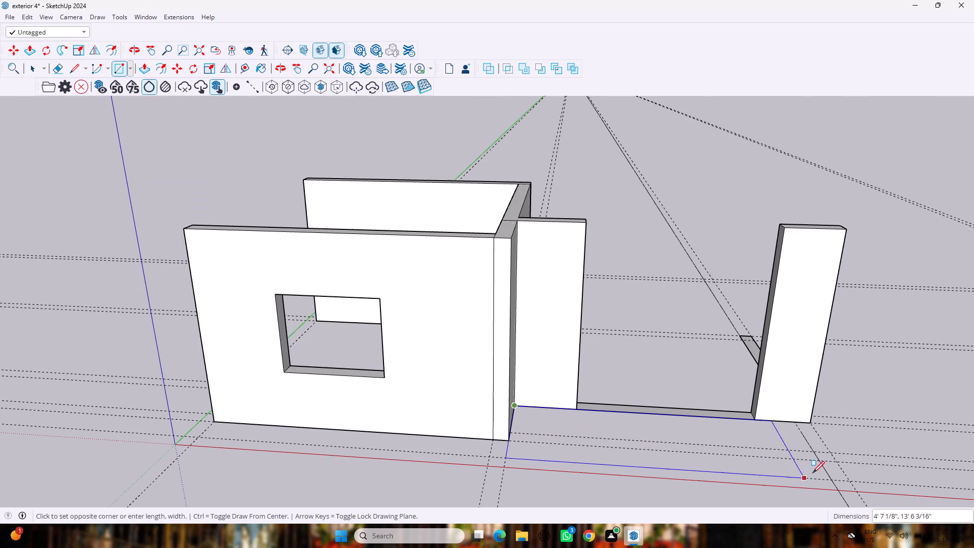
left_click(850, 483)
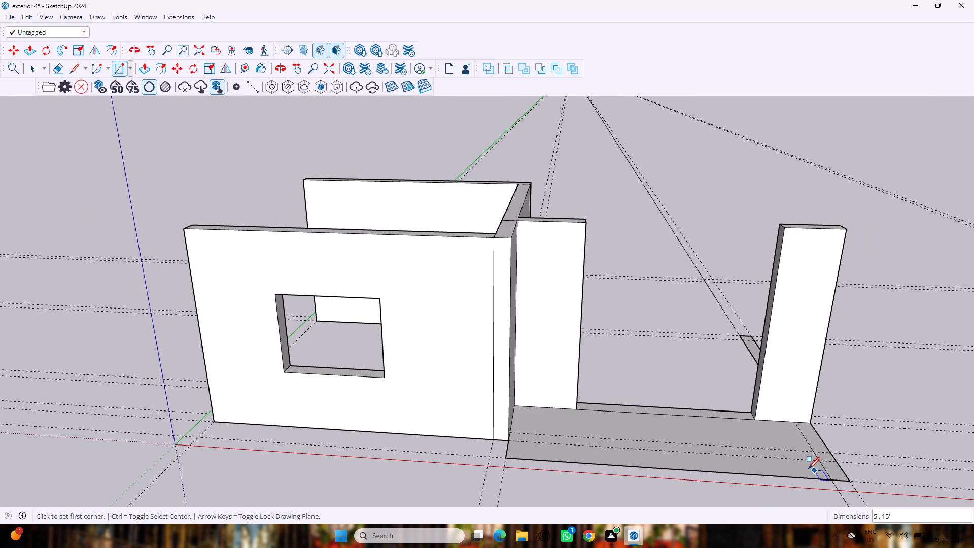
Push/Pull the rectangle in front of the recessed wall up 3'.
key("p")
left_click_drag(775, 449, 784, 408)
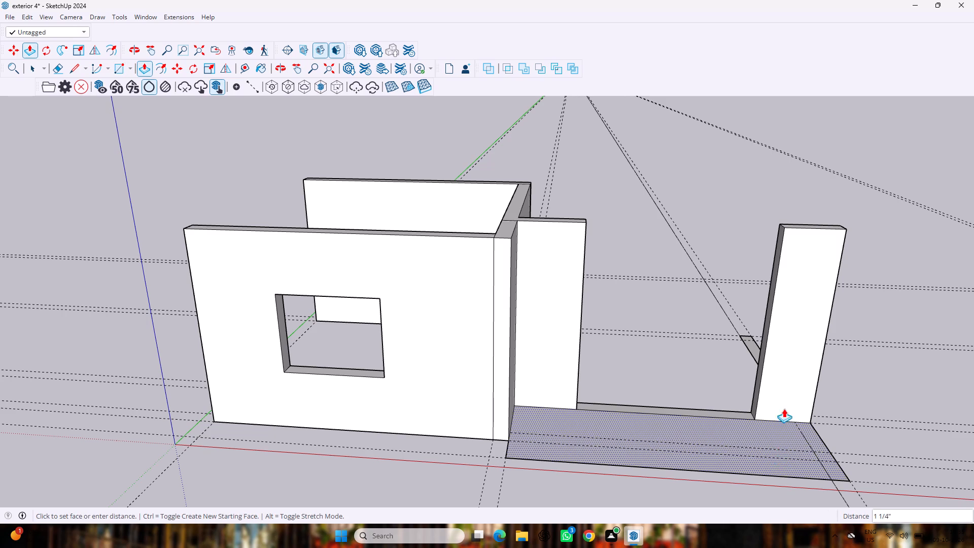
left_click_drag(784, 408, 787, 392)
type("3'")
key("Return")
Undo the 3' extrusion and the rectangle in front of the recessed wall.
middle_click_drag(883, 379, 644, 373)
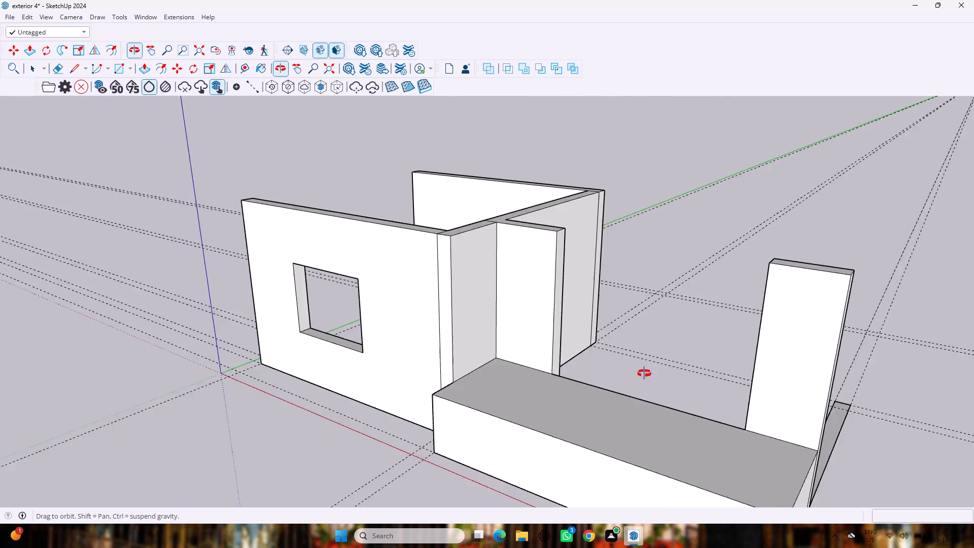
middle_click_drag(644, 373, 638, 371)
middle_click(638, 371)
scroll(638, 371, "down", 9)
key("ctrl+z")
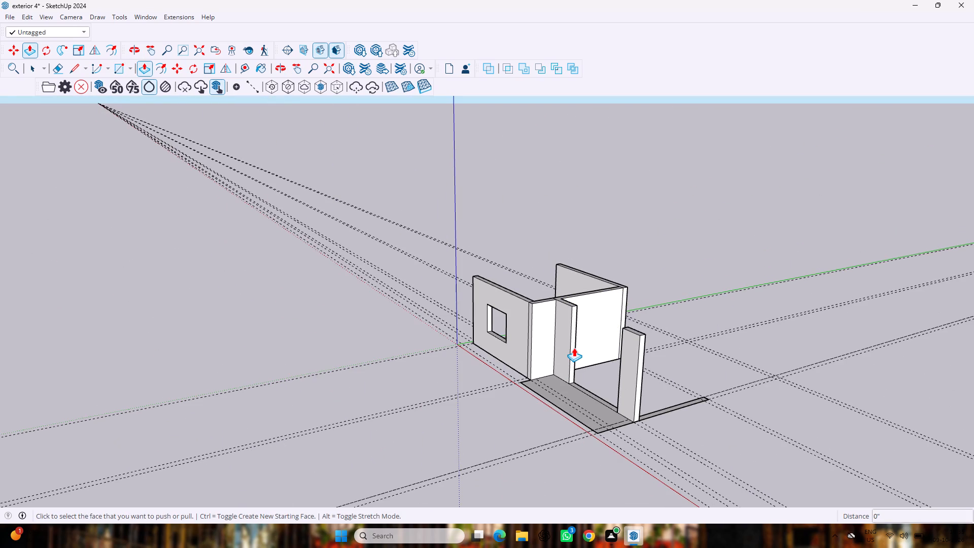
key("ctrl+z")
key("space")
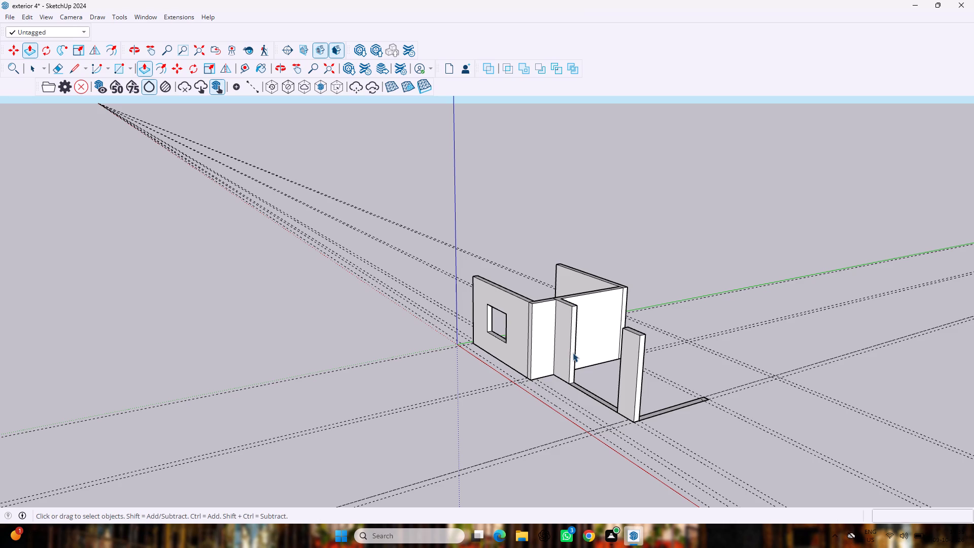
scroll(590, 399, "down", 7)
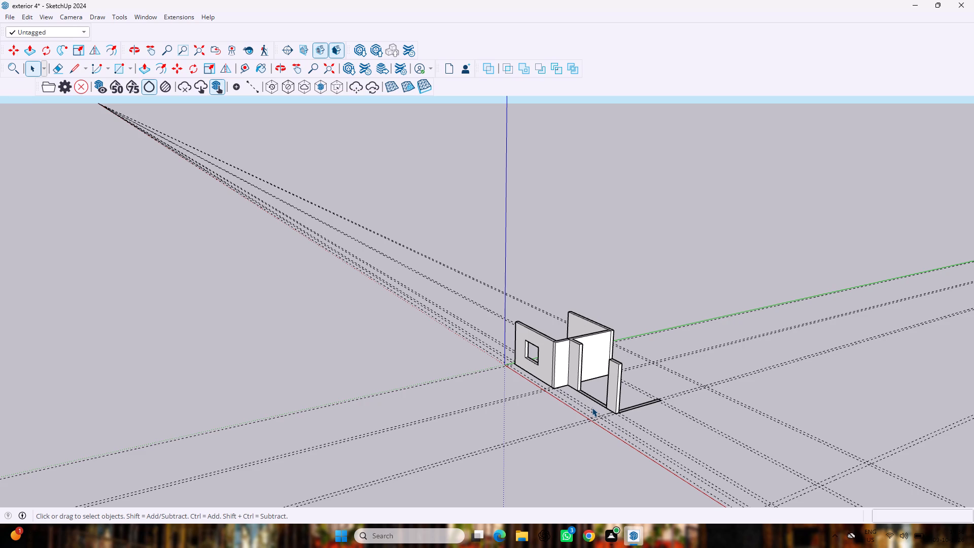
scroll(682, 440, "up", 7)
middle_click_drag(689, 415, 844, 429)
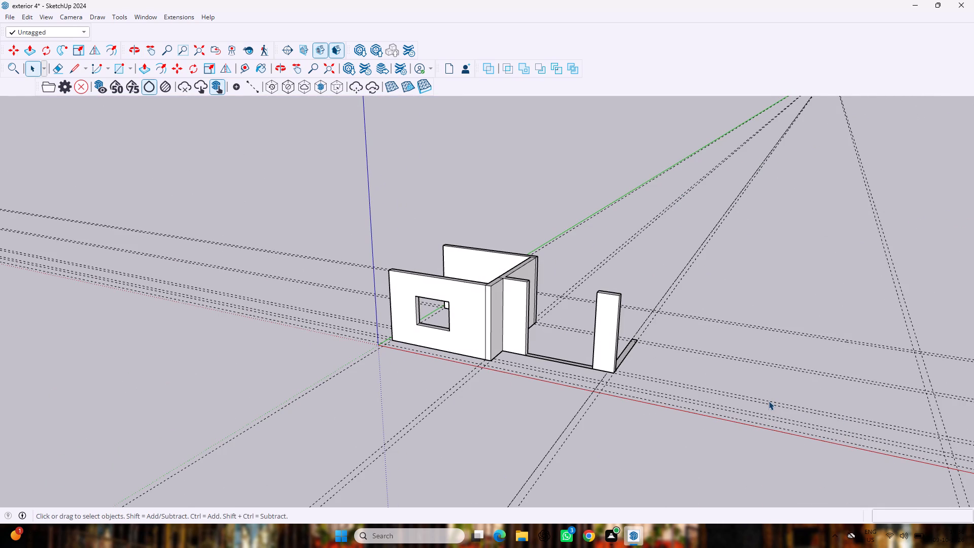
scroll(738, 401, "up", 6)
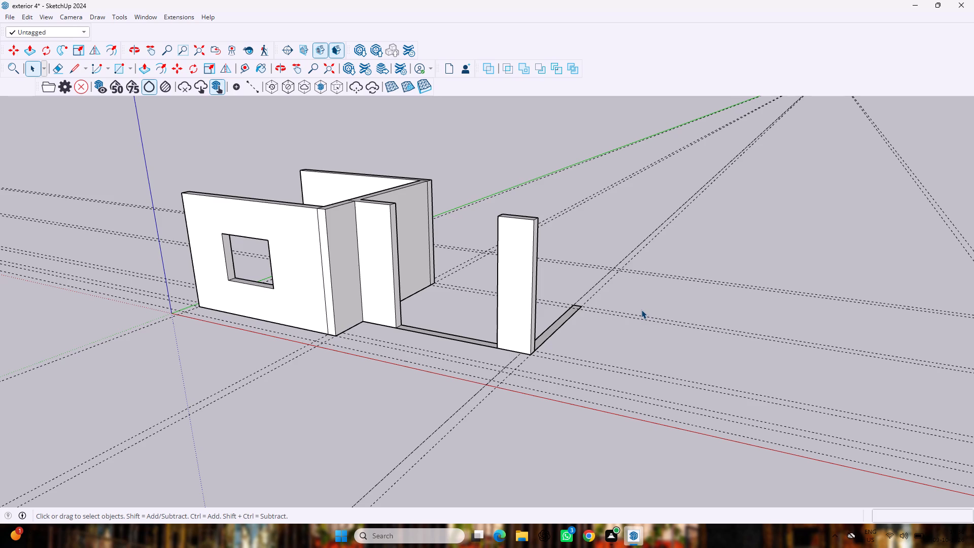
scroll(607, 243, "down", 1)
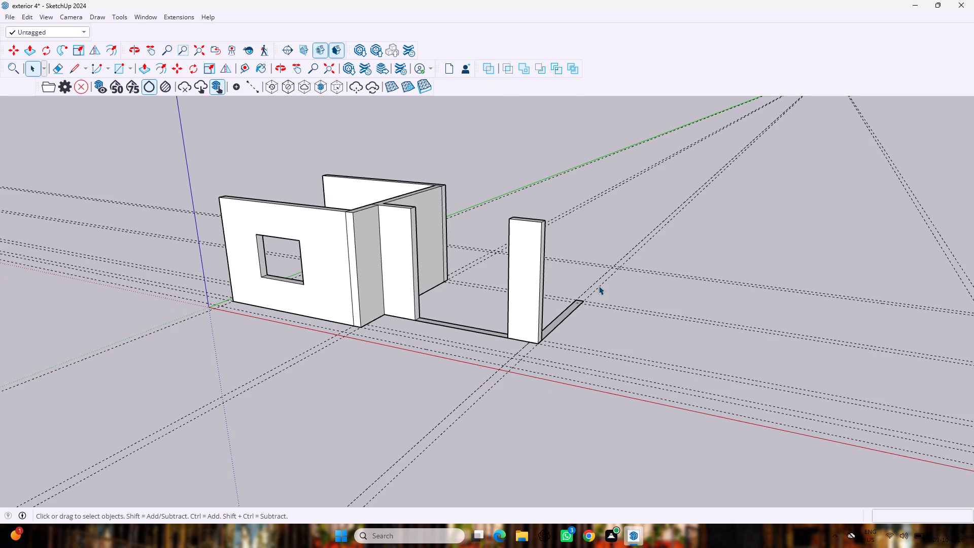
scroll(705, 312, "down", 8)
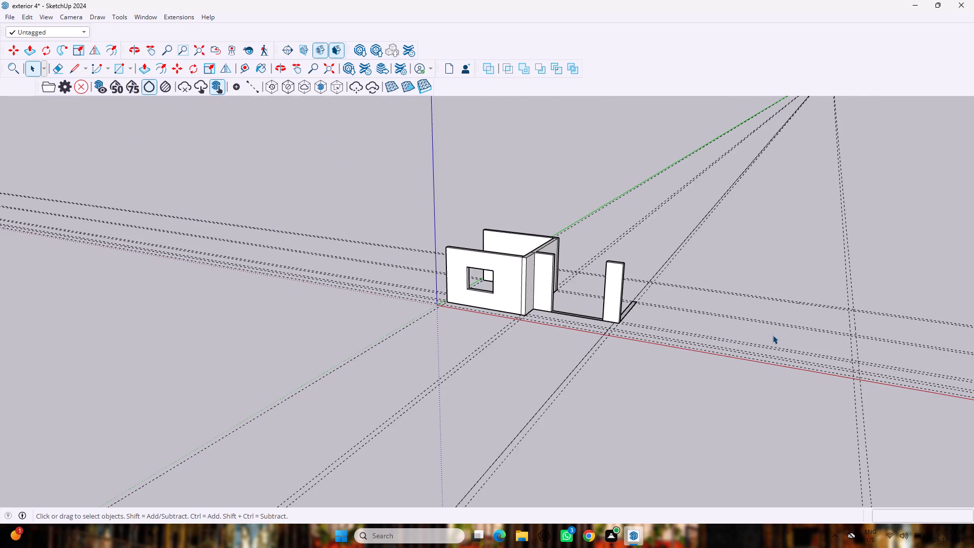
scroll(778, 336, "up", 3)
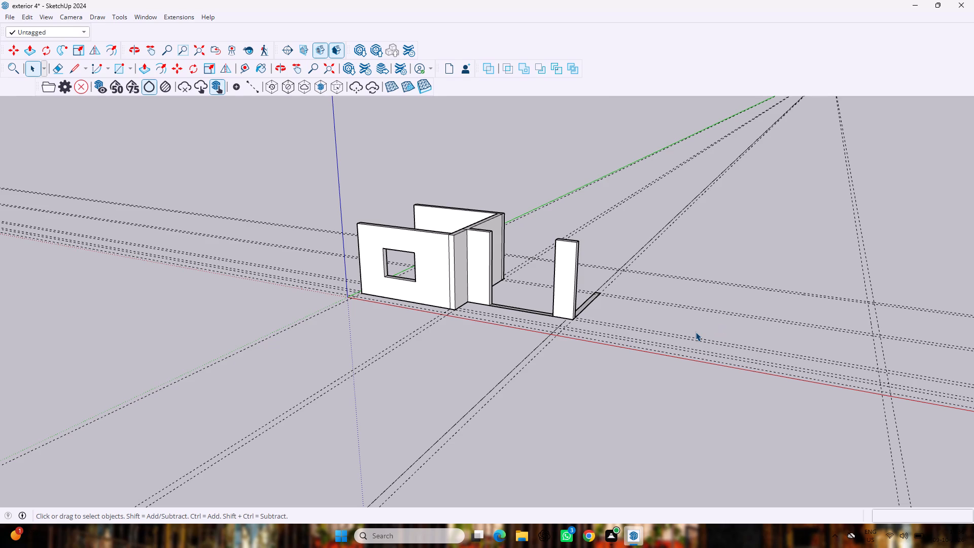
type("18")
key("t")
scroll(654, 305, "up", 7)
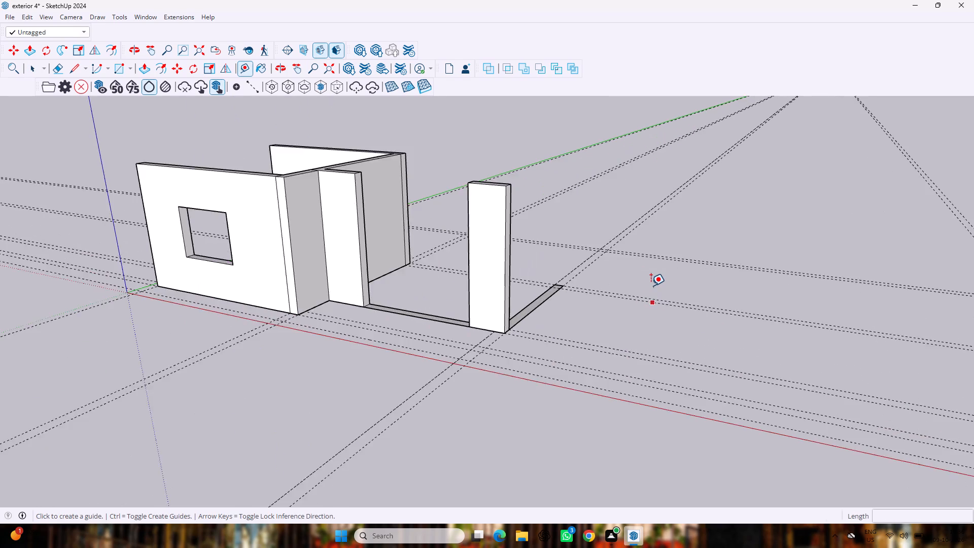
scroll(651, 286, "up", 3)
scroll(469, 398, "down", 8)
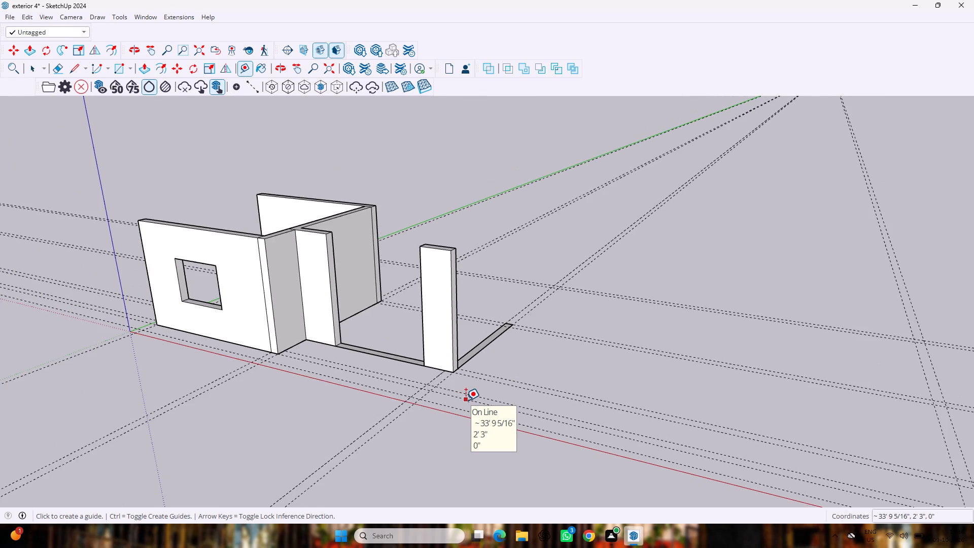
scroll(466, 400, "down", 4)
Erase the lengthwise guides along the front recess and the nearest pair of lengthwise guides behind them.
key("e")
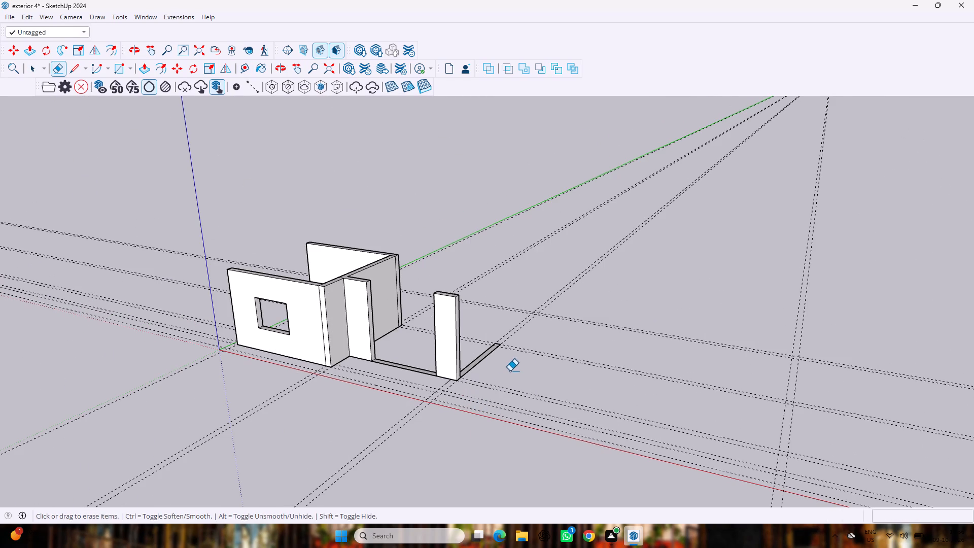
left_click_drag(506, 386, 503, 411)
left_click_drag(568, 352, 568, 357)
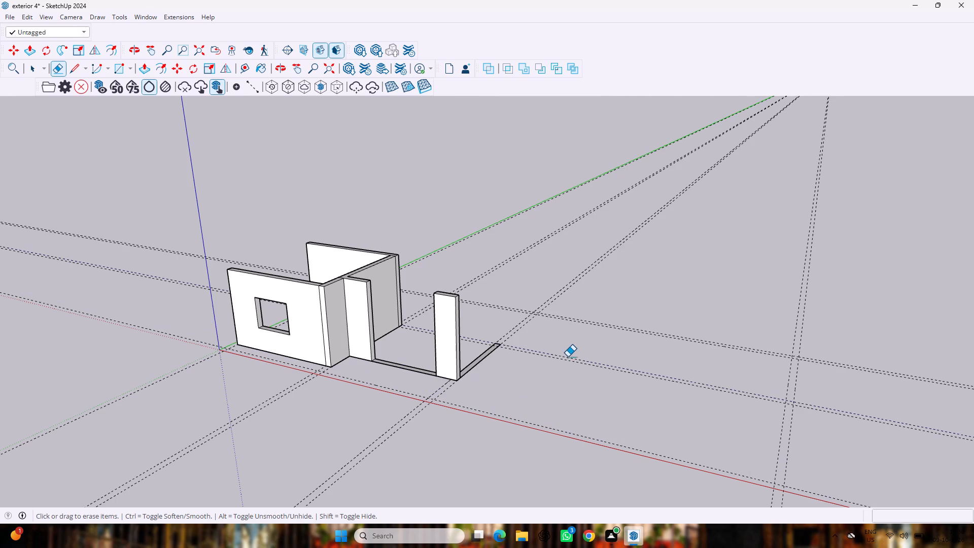
left_click_drag(568, 357, 568, 363)
Add a lengthwise guide 18' behind the red axis.
scroll(568, 363, "down", 6)
key("t")
scroll(558, 370, "up", 6)
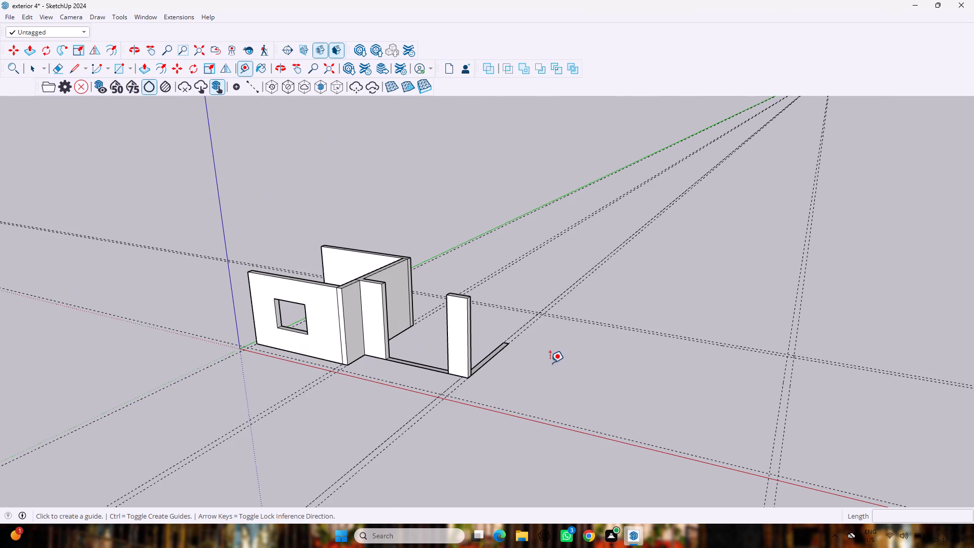
left_click(515, 417)
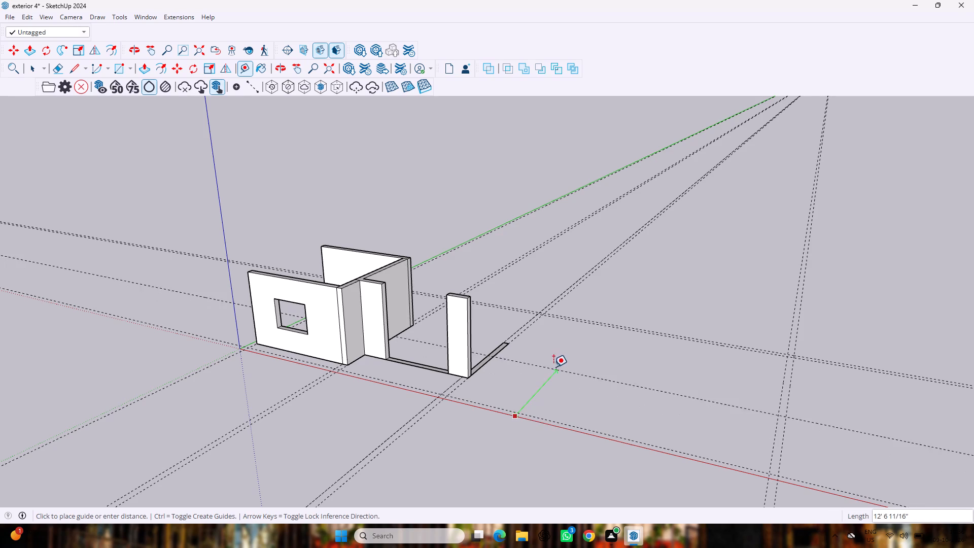
type("18'")
key("Return")
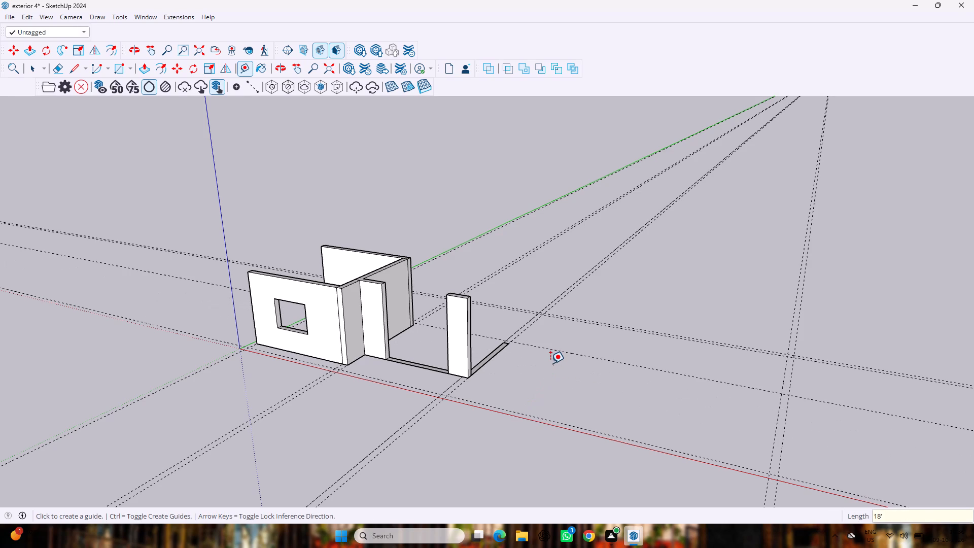
Add a parallel guide 9" in front of the 18' lengthwise guide.
double_click(583, 358)
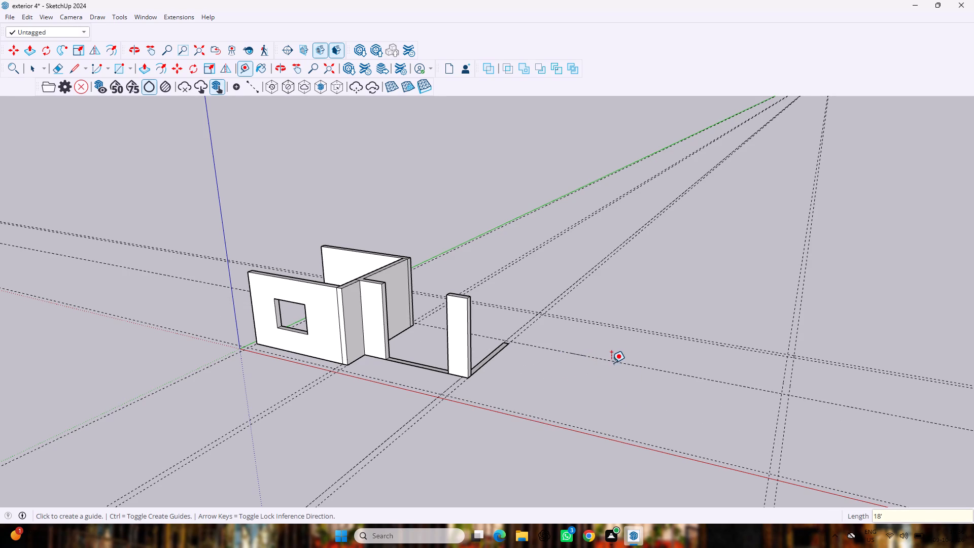
left_click(613, 361)
key("9")
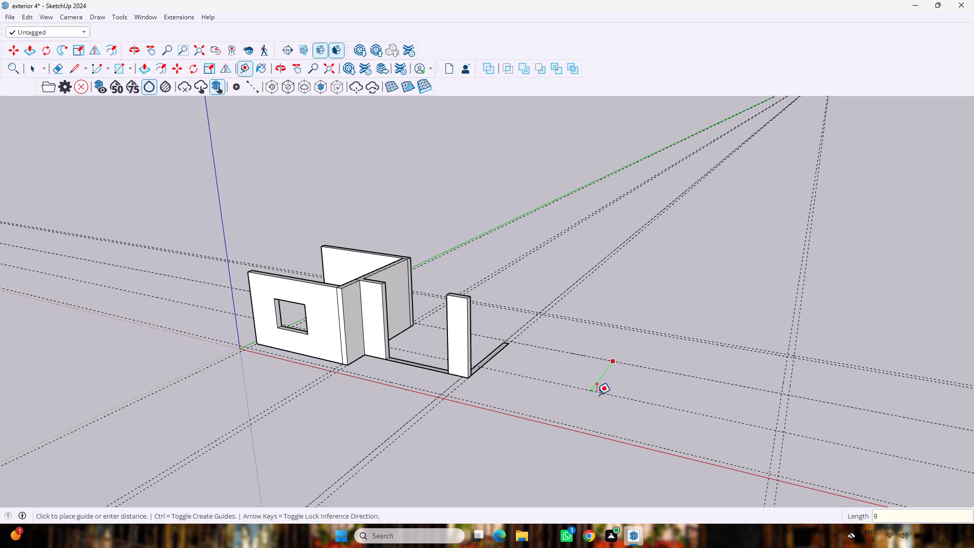
key("shift+quotedbl")
key("Return")
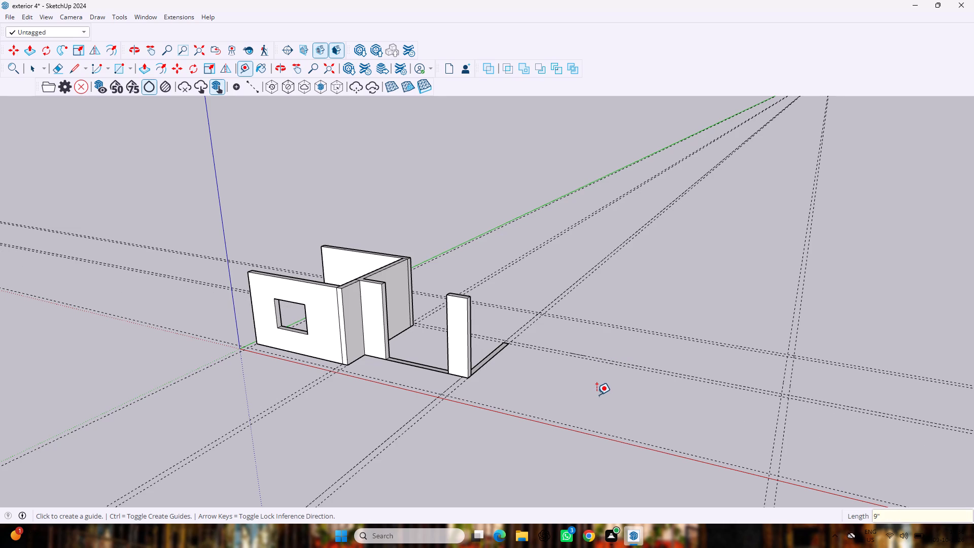
Draw a 34' 3" by 9" ground rectangle between the paired lengthwise guides, from the side strip's rear corner to the far cross guides.
scroll(555, 359, "up", 5)
middle_click_drag(552, 338, 584, 389)
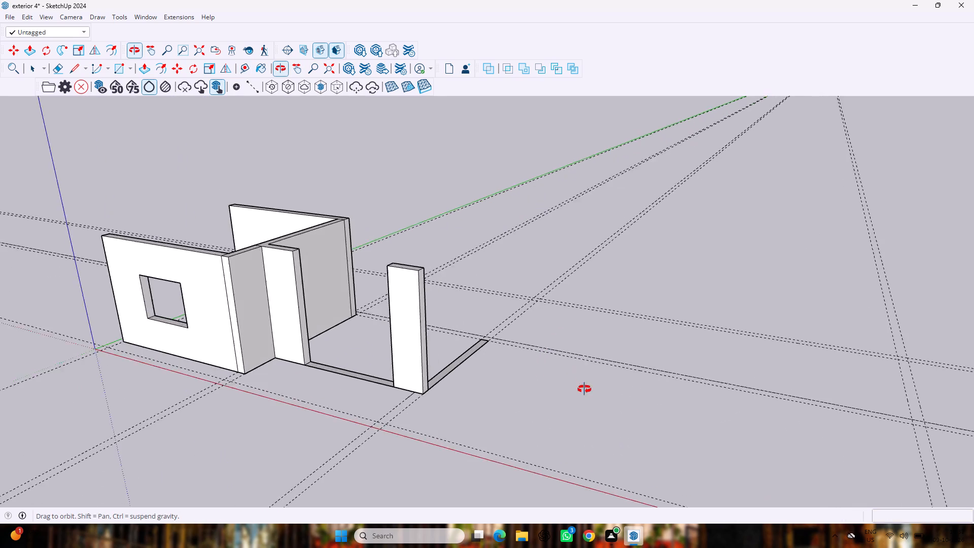
middle_click_drag(584, 389, 667, 406)
scroll(668, 405, "down", 1)
scroll(674, 349, "up", 3)
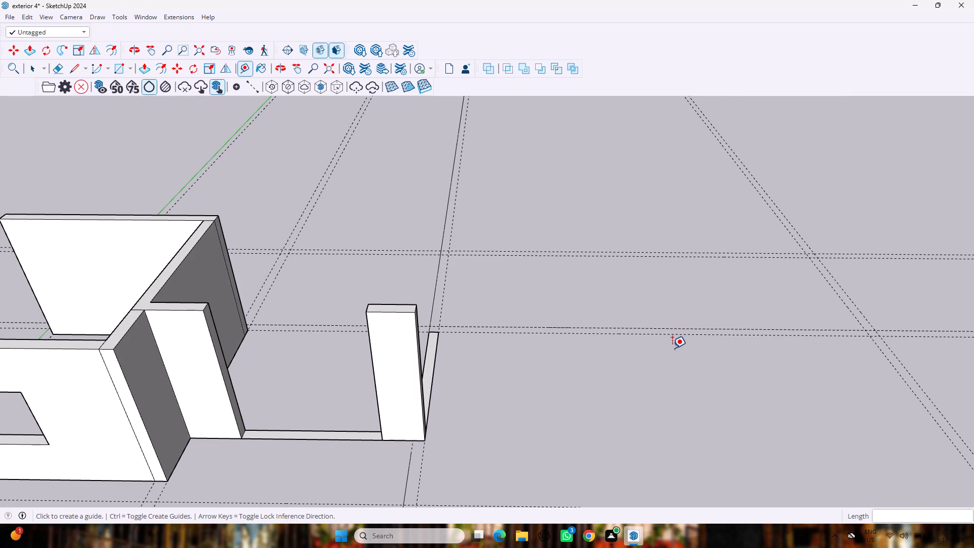
key("p")
scroll(651, 328, "up", 4)
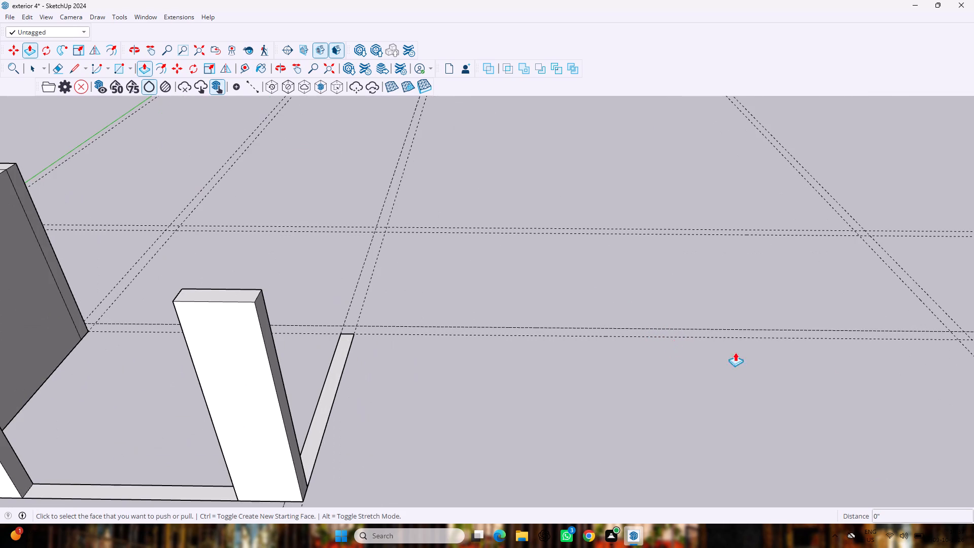
key("r")
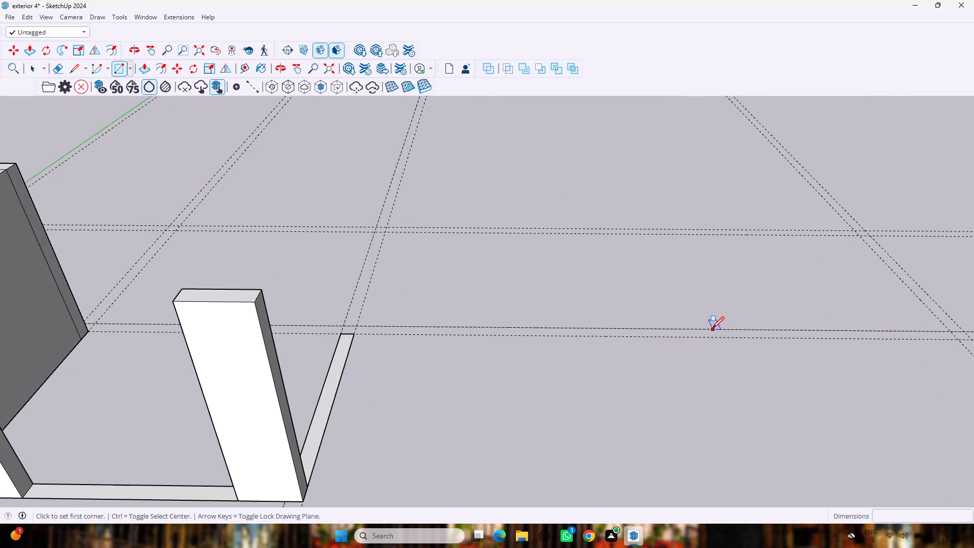
scroll(712, 328, "up", 3)
scroll(707, 329, "down", 7)
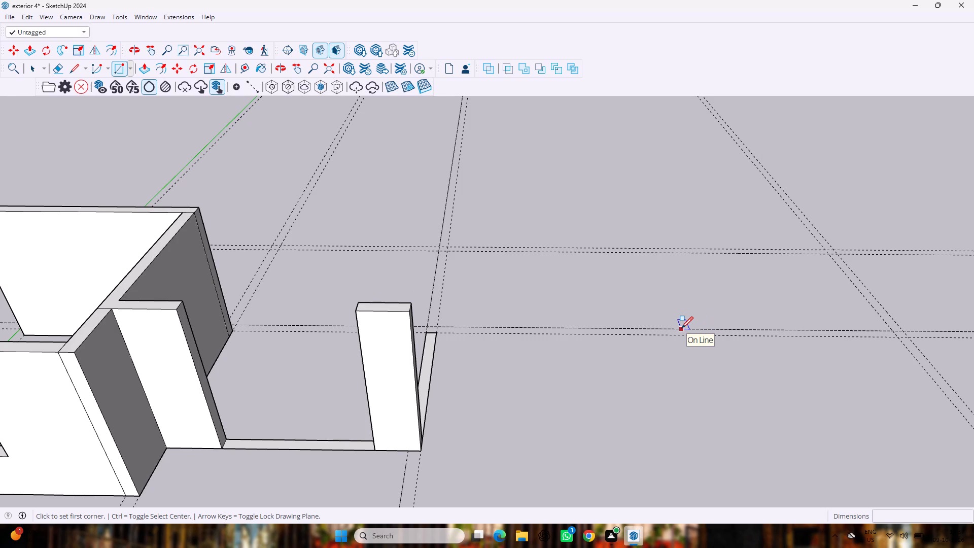
left_click(438, 332)
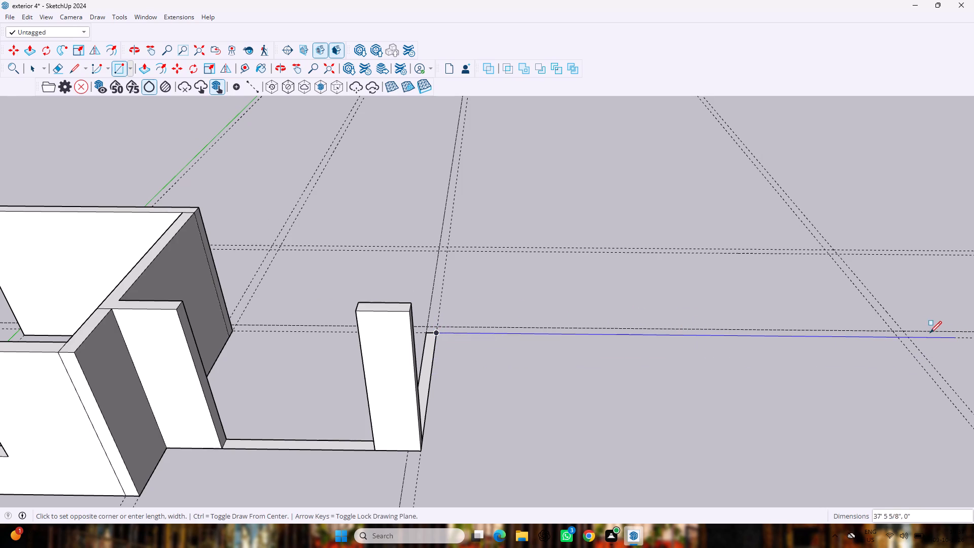
left_click(899, 331)
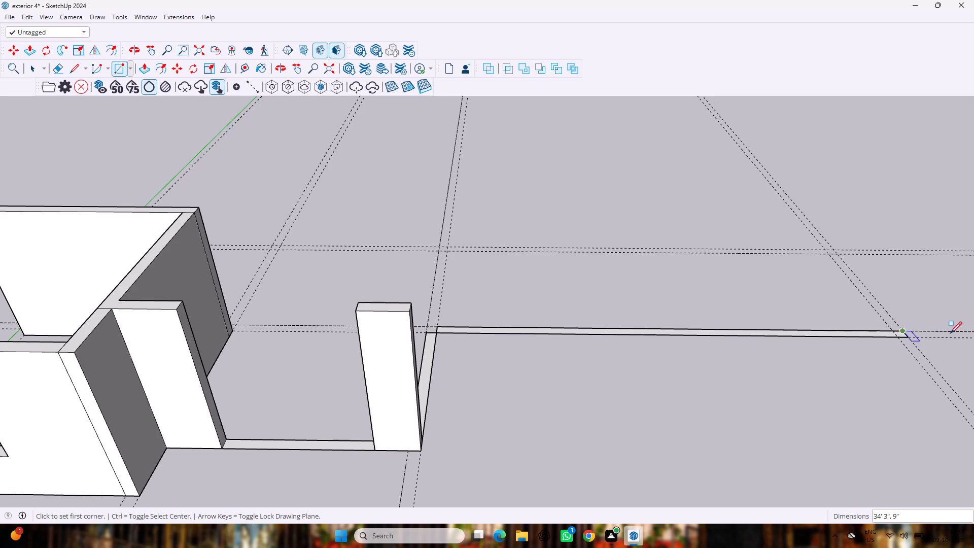
Push/Pull the 34' 3" long wall strip up 10'.
key("p")
scroll(720, 331, "up", 6)
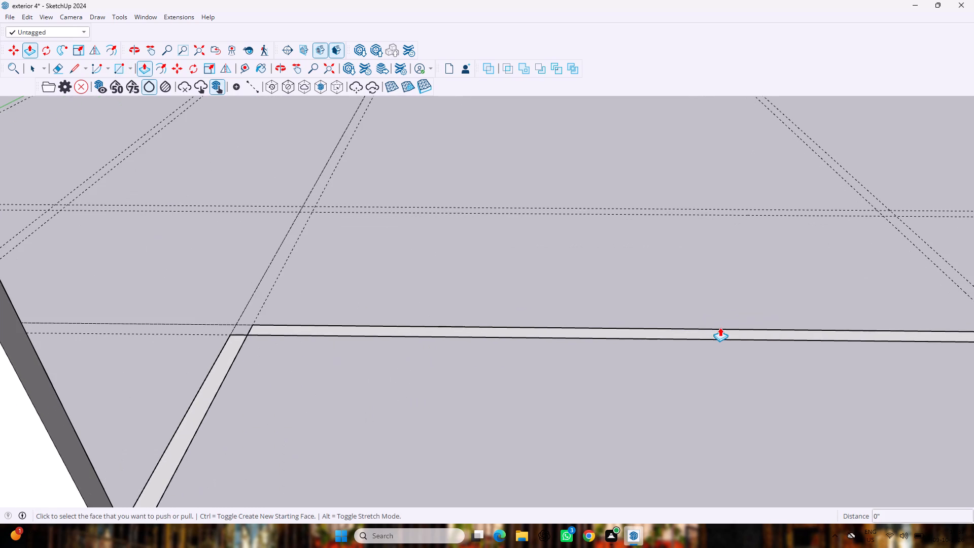
scroll(638, 325, "up", 3)
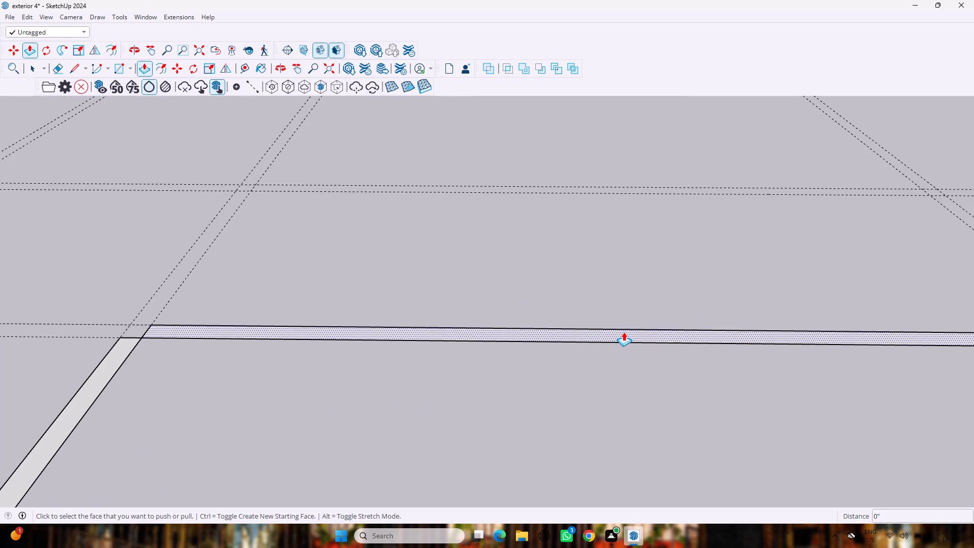
left_click_drag(623, 332, 655, 223)
type("10'")
key("Return")
left_click(655, 223)
scroll(655, 225, "down", 18)
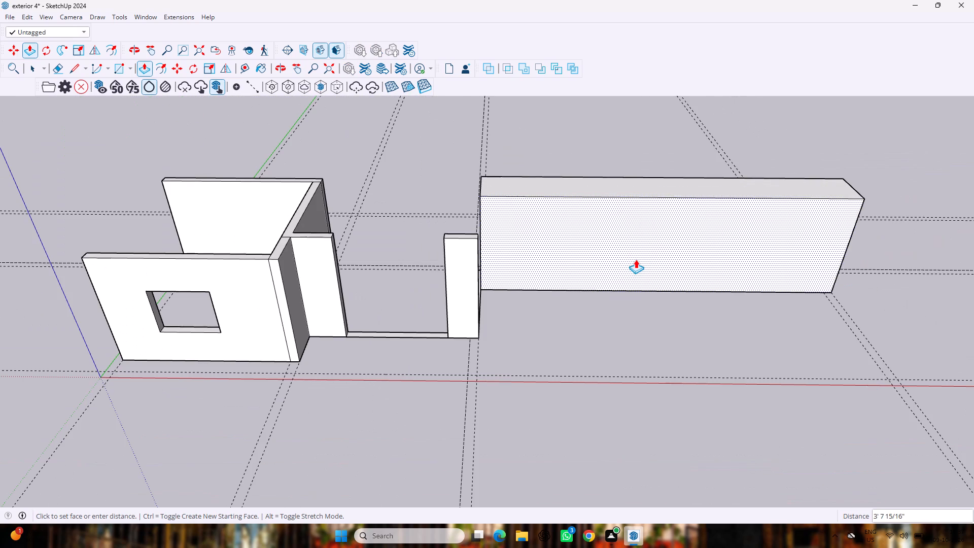
key("Escape")
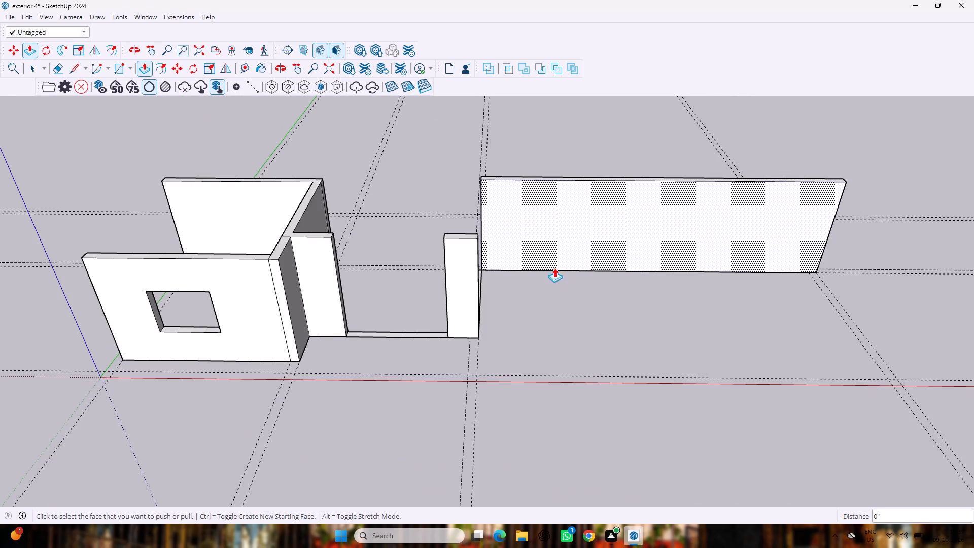
Push/Pull the side strip between the narrow front pier and the long wall up 10'.
scroll(550, 268, "up", 7)
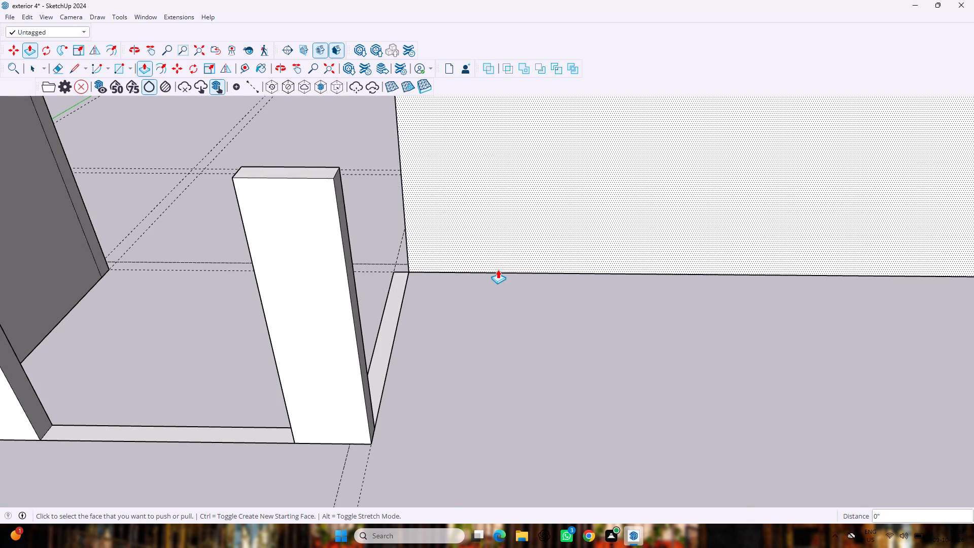
double_click(386, 318)
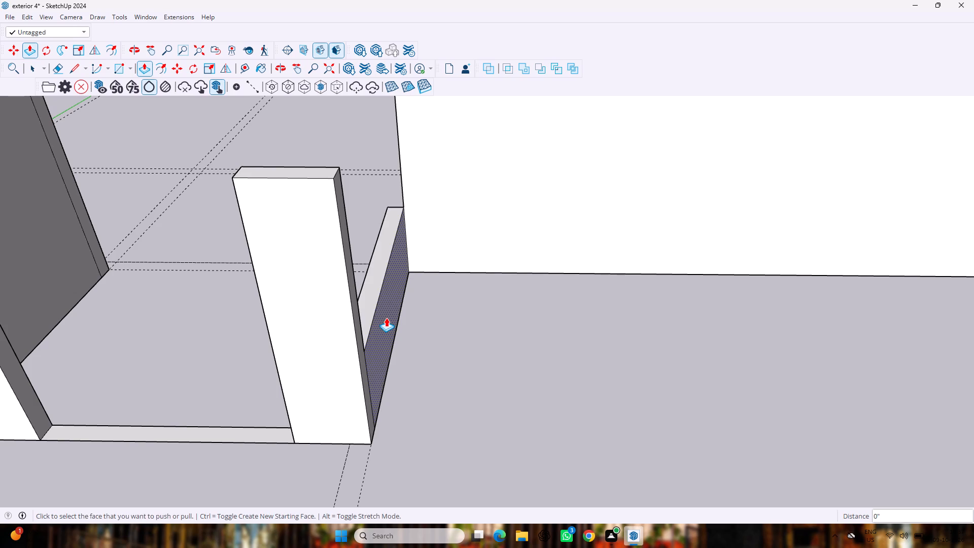
key("ctrl+z")
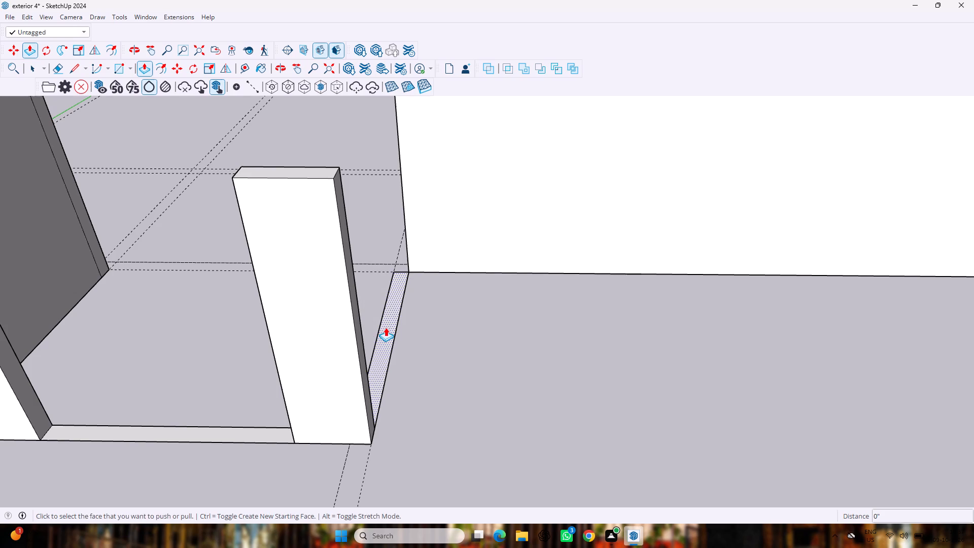
left_click_drag(386, 327, 390, 234)
type("10'")
key("Return")
scroll(390, 235, "down", 3)
scroll(389, 238, "up", 1)
scroll(389, 239, "down", 7)
key("space")
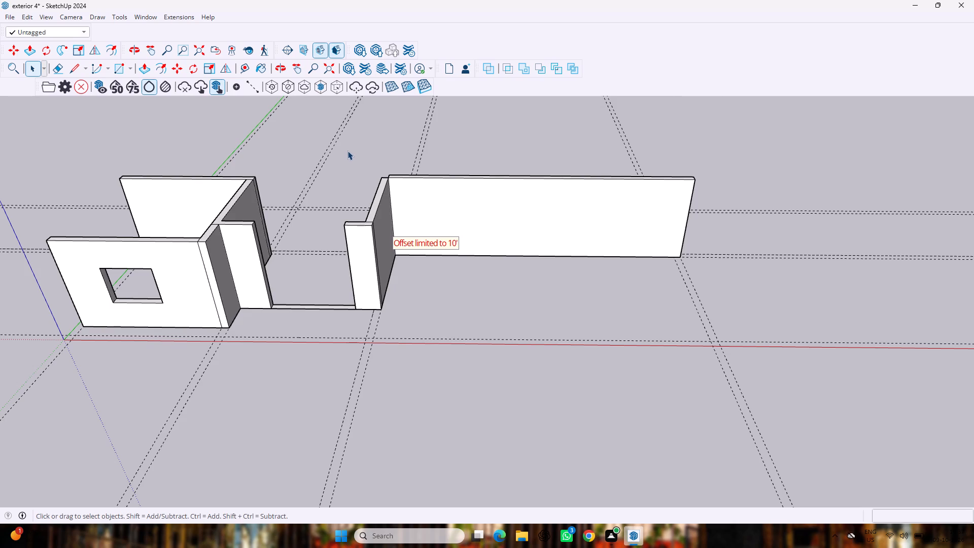
Draw a 9" by 9" square on the ground in the open outer corner between the side wall and the long wall.
middle_click_drag(347, 151, 834, 182)
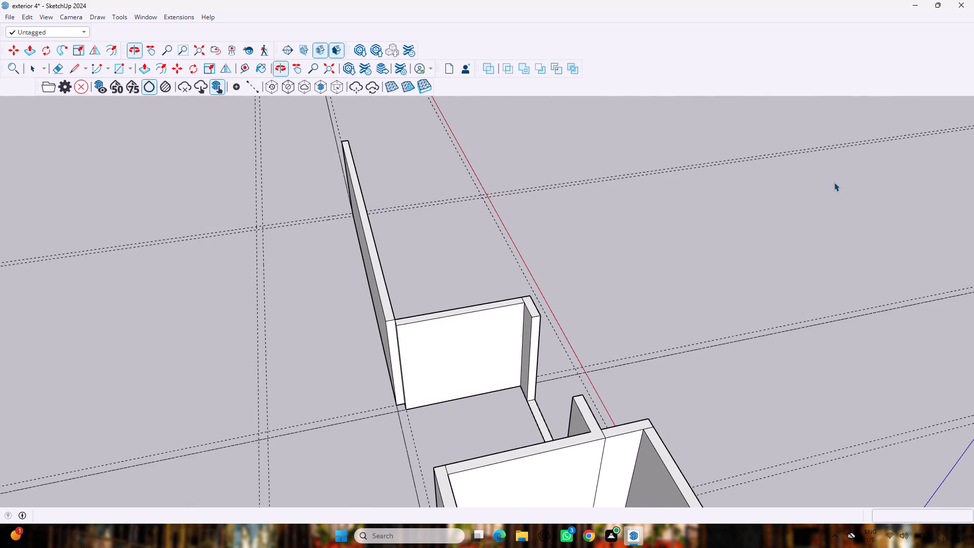
key("r")
scroll(423, 362, "up", 6)
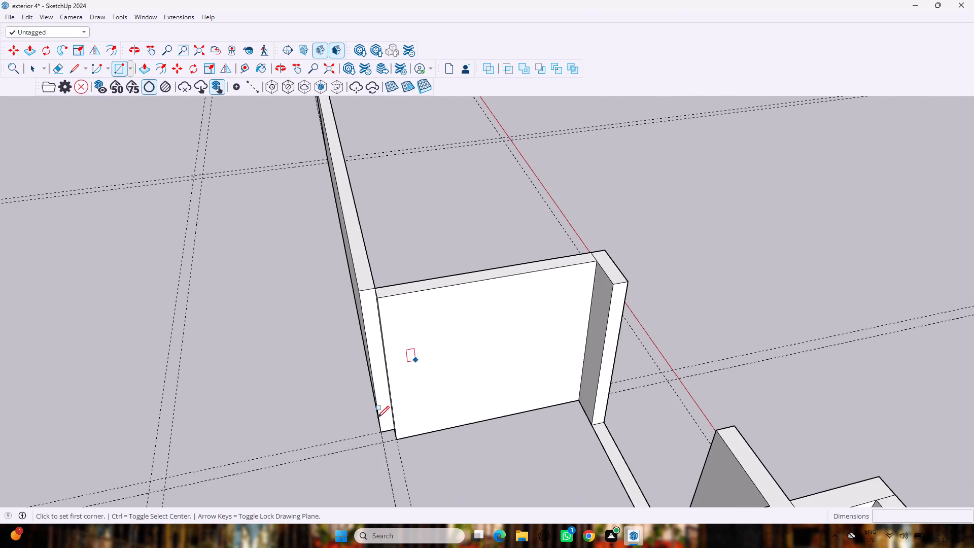
left_click(379, 433)
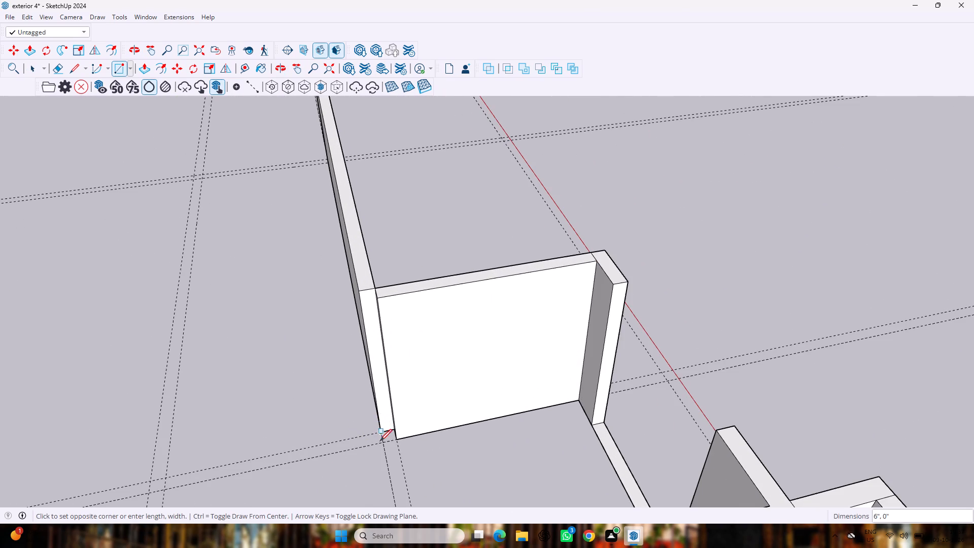
double_click(398, 437)
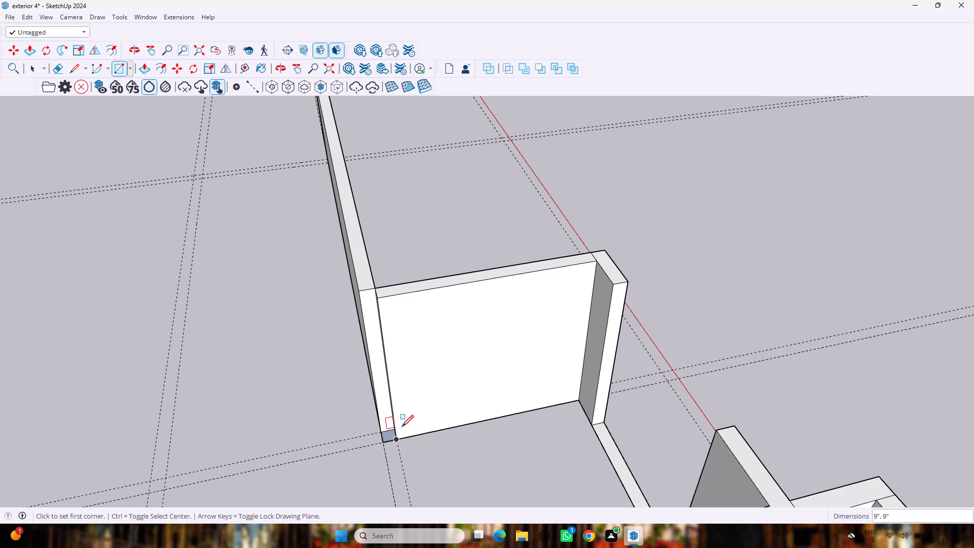
Push/Pull the corner square up 10', flush with the adjoining wall tops.
key("p")
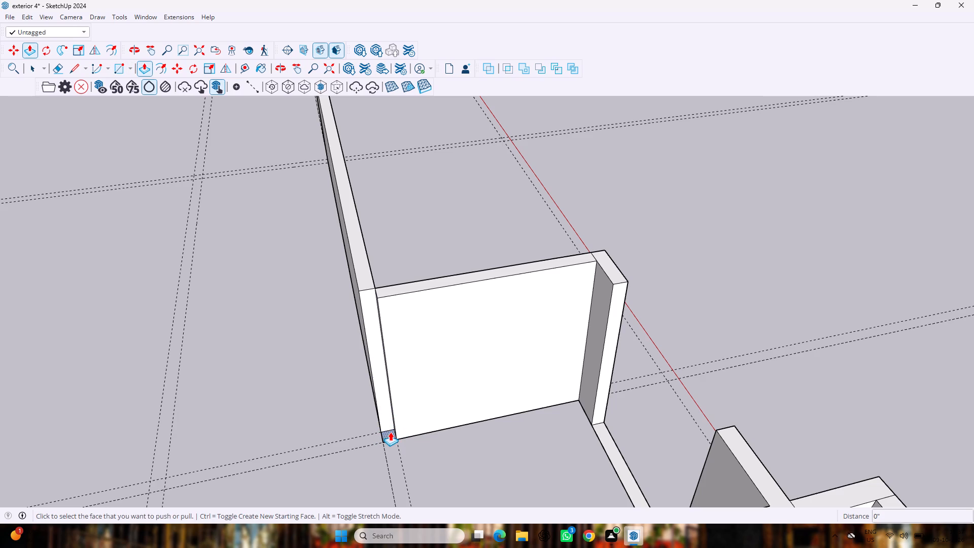
scroll(387, 425, "up", 4)
left_click_drag(389, 437, 412, 295)
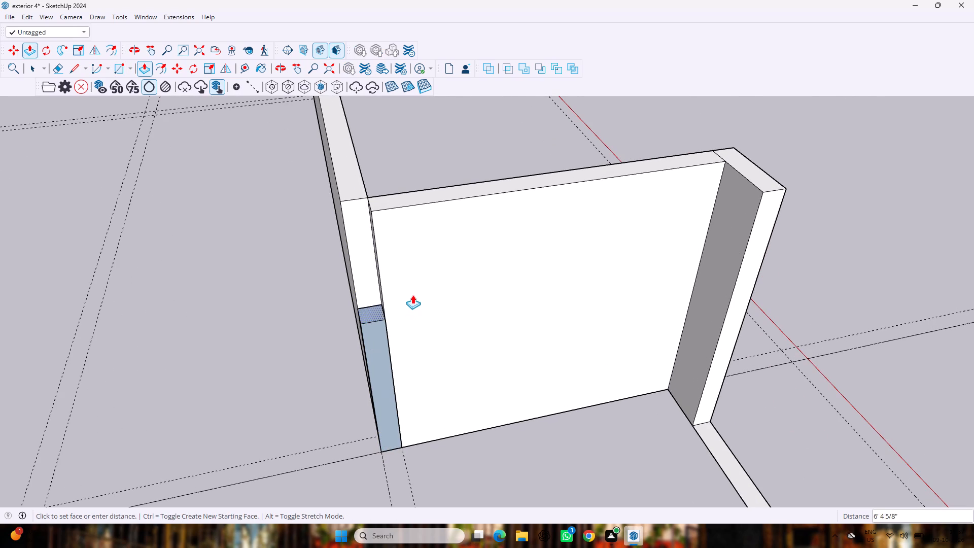
left_click_drag(412, 295, 382, 197)
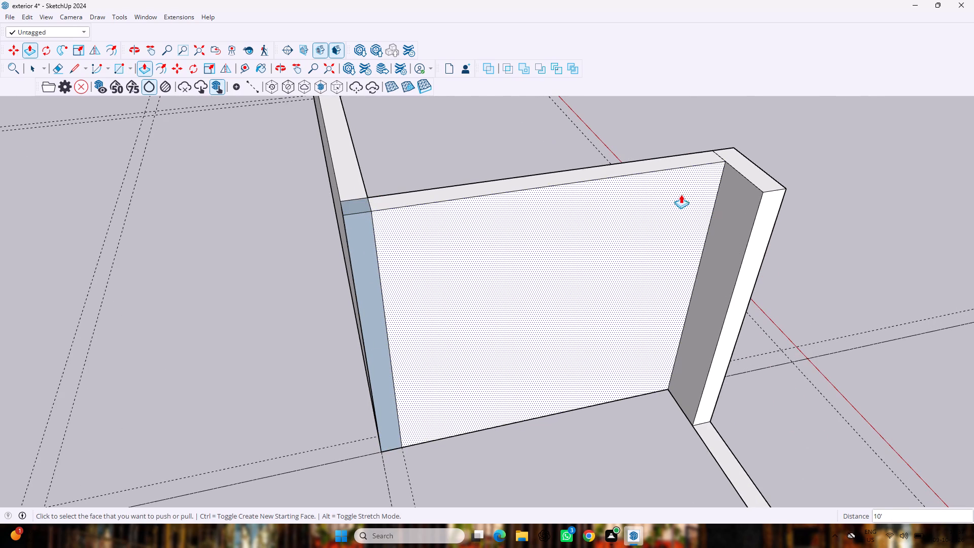
Push/Pull the free end face of the 34' 3" long wall back toward the inner guide of the far side wall.
middle_click_drag(636, 129, 115, 131)
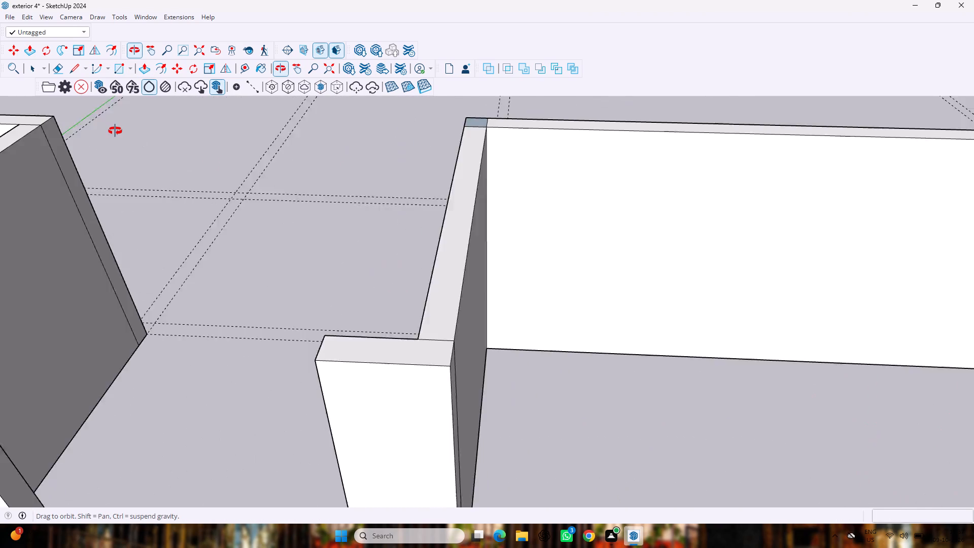
middle_click_drag(115, 131, 114, 133)
scroll(114, 132, "down", 14)
middle_click_drag(58, 270, 239, 231)
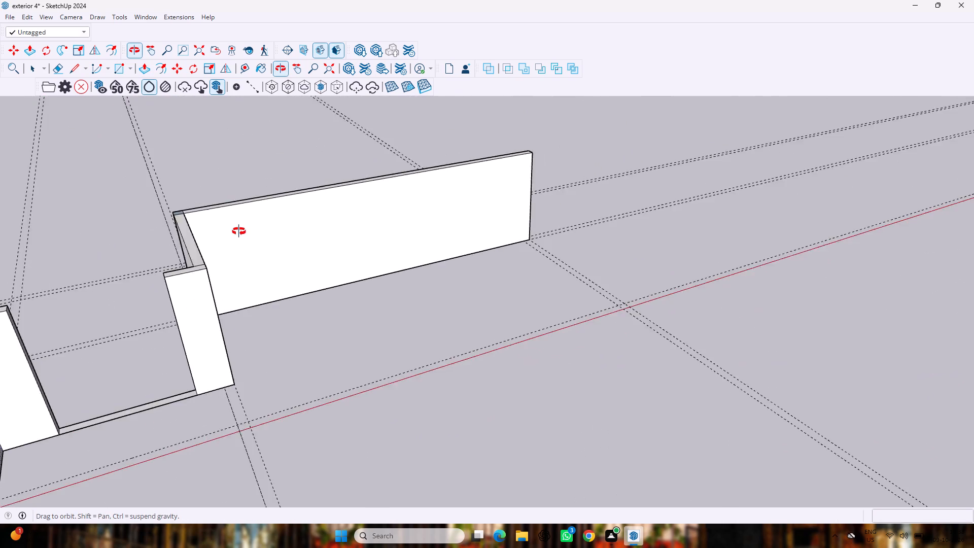
middle_click_drag(239, 231, 239, 232)
scroll(239, 231, "down", 9)
scroll(211, 293, "up", 3)
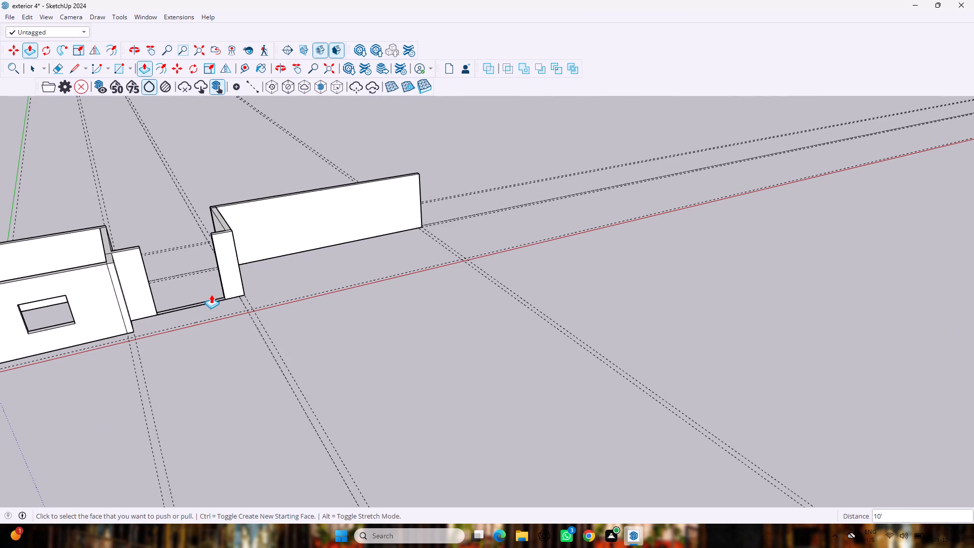
scroll(433, 223, "up", 8)
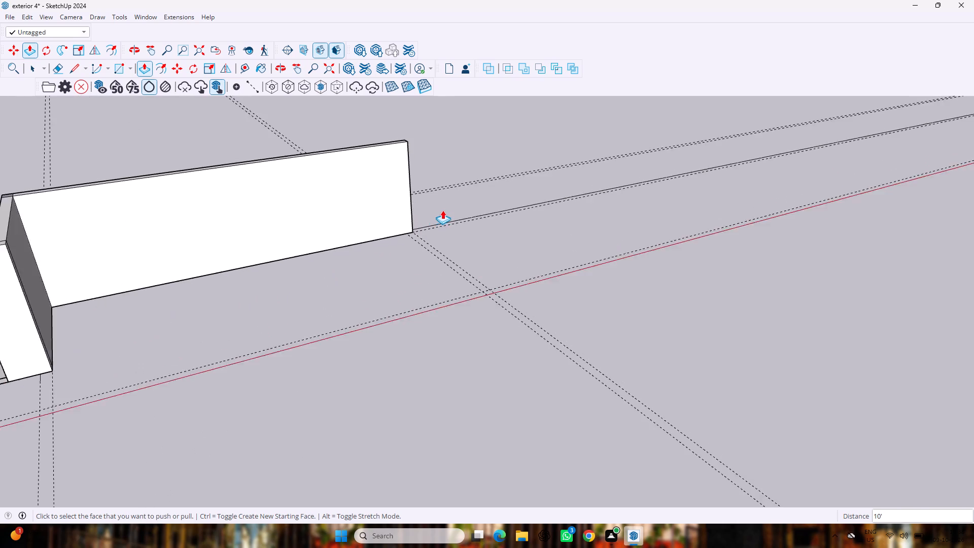
scroll(442, 210, "up", 2)
middle_click_drag(455, 176, 167, 218)
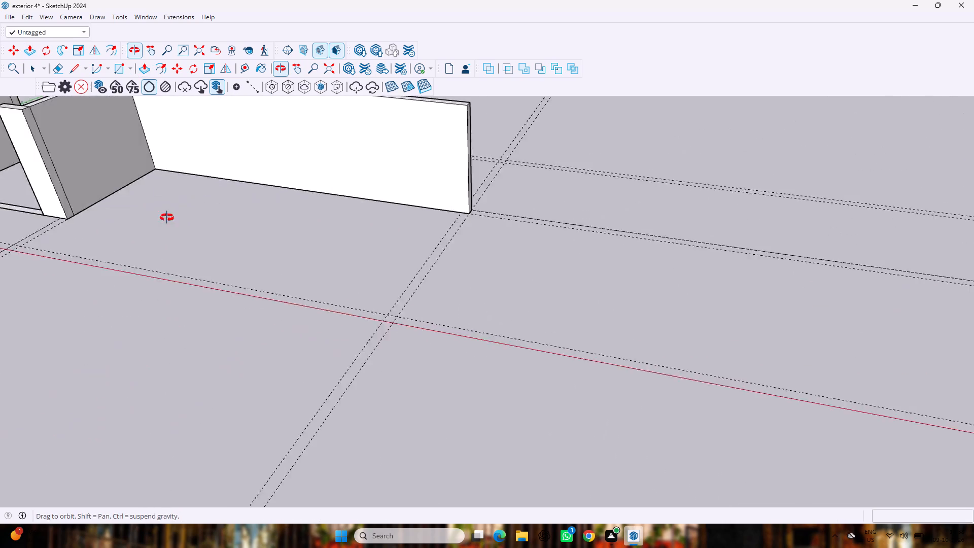
middle_click_drag(167, 218, 113, 219)
scroll(583, 158, "up", 6)
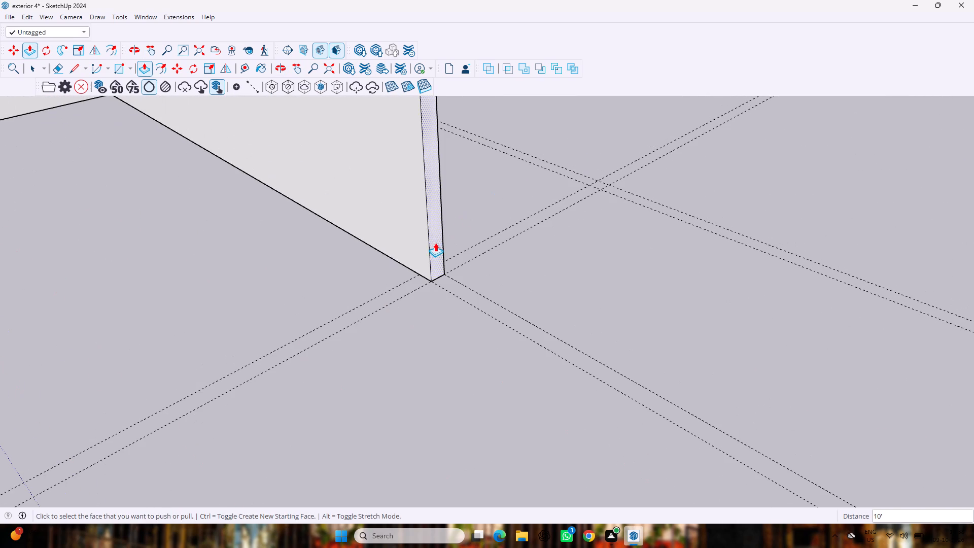
left_click_drag(435, 242, 423, 237)
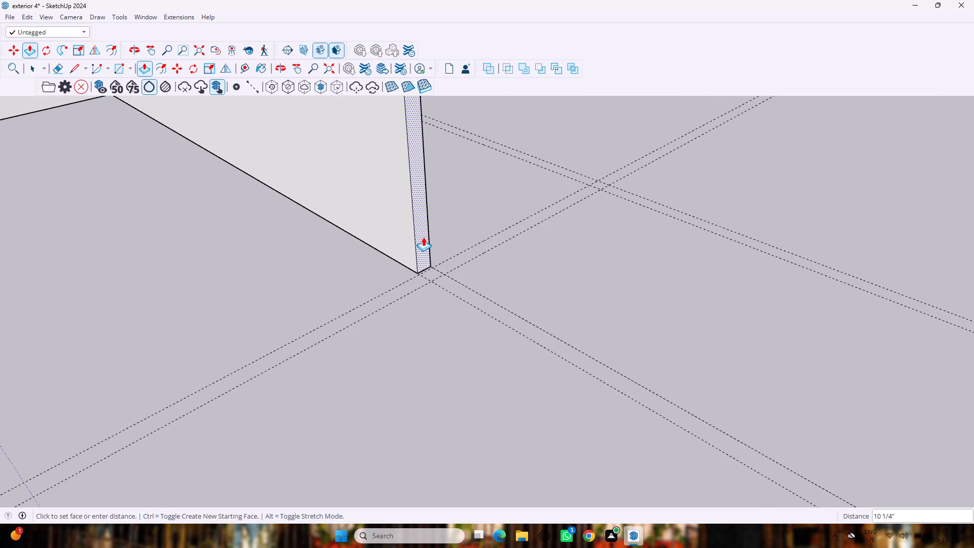
left_click_drag(423, 237, 423, 232)
Push/Pull the long wall's end face out 3/4" so it sits on the inner guide.
scroll(420, 244, "up", 20)
scroll(420, 244, "up", 1)
left_click_drag(420, 231, 421, 232)
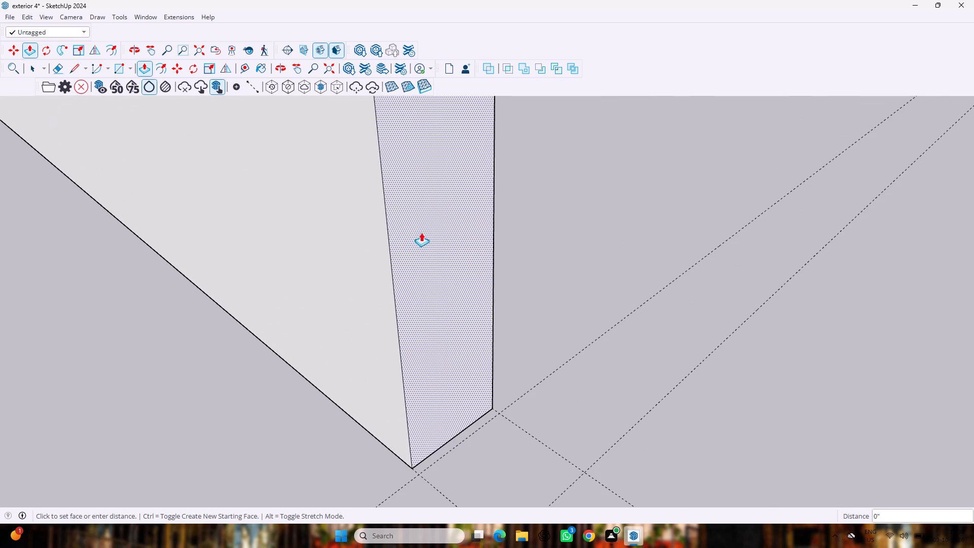
left_click_drag(421, 232, 426, 238)
scroll(435, 266, "up", 7)
middle_click_drag(434, 247, 427, 235)
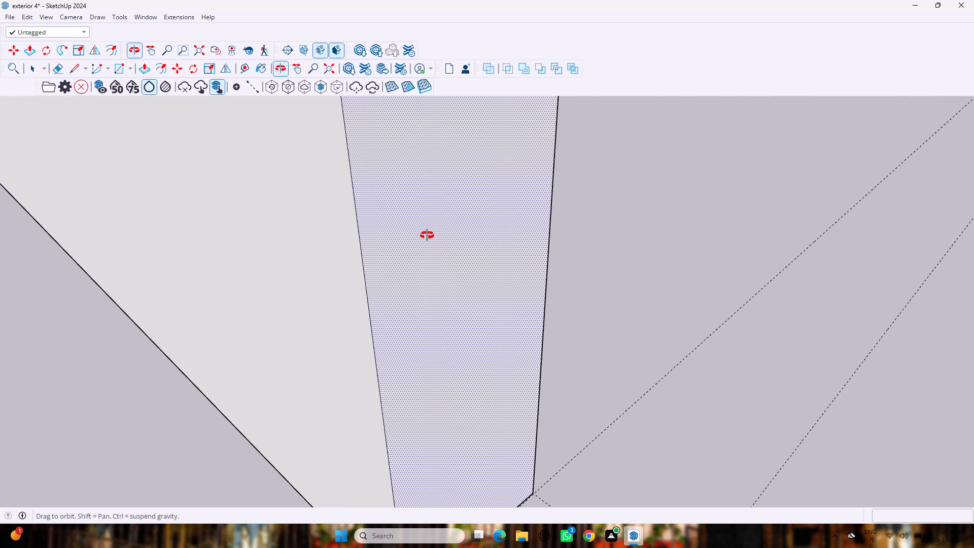
middle_click_drag(427, 235, 427, 237)
scroll(425, 235, "down", 8)
scroll(420, 338, "up", 6)
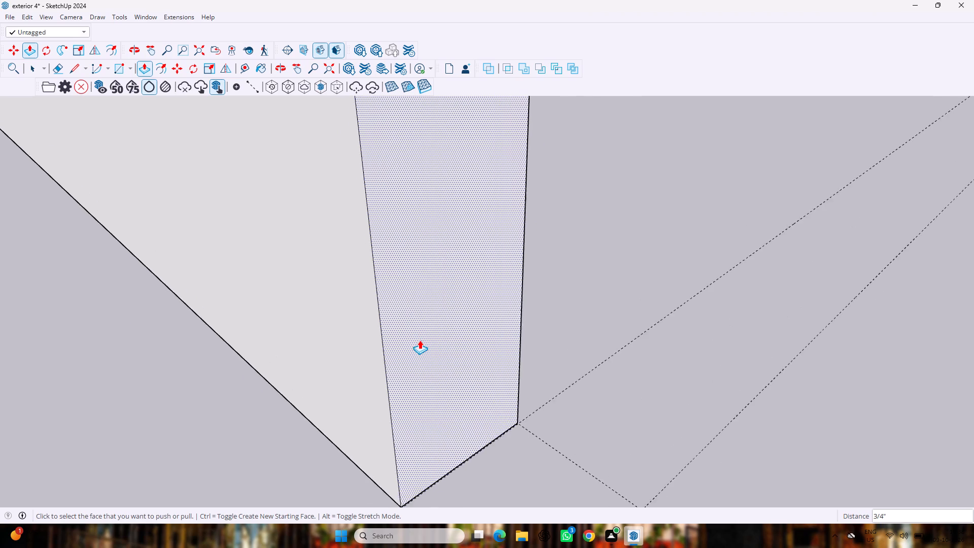
scroll(420, 340, "up", 2)
scroll(420, 333, "down", 12)
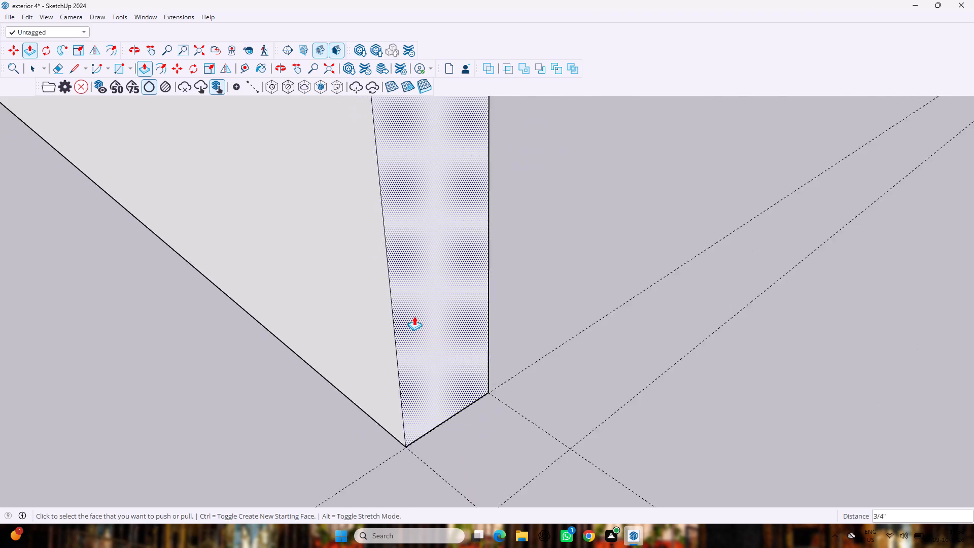
scroll(414, 316, "down", 17)
Draw a 9" by 30' rectangle on the ground along the green axis, from the origin-side guides to the back guide.
middle_click_drag(202, 282, 255, 289)
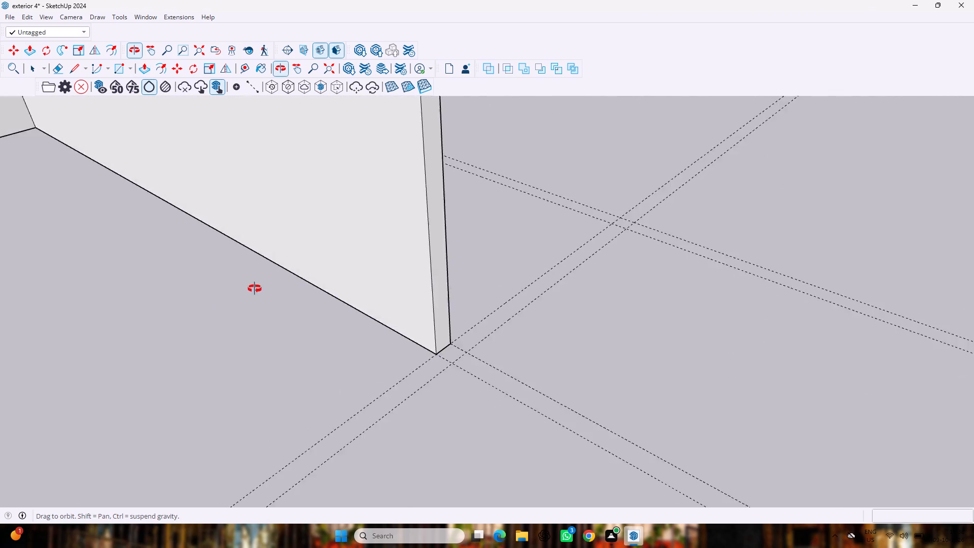
middle_click_drag(255, 289, 258, 288)
scroll(258, 288, "down", 13)
middle_click_drag(234, 279, 289, 285)
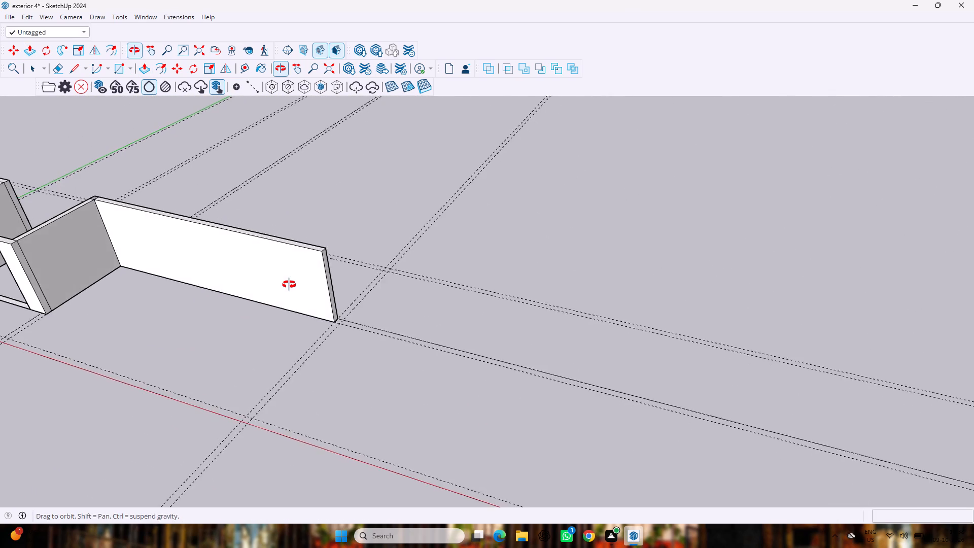
middle_click_drag(289, 285, 335, 283)
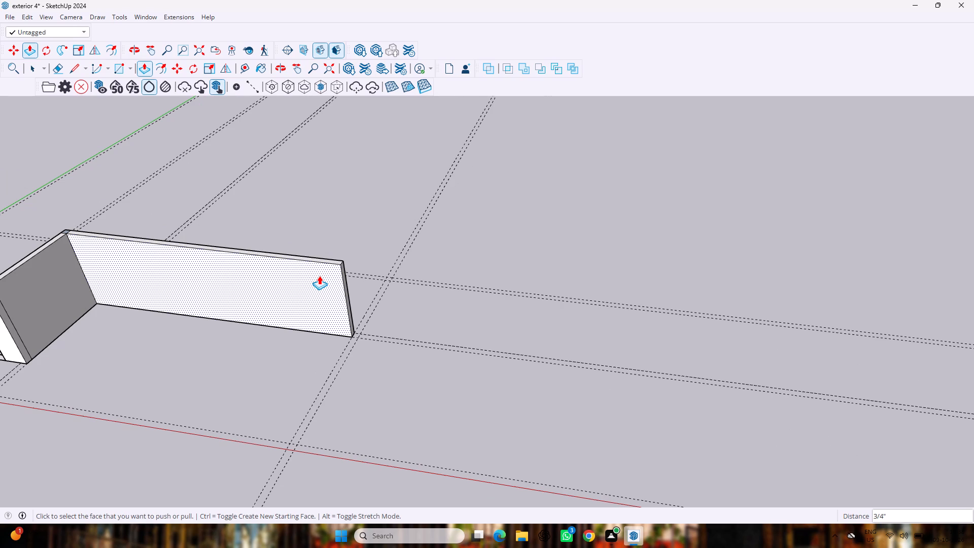
key("space")
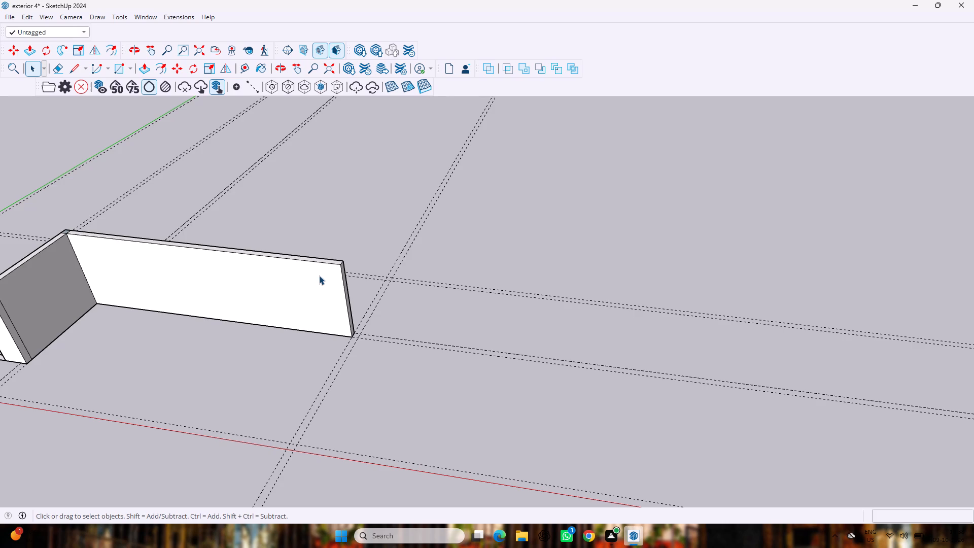
scroll(364, 223, "down", 10)
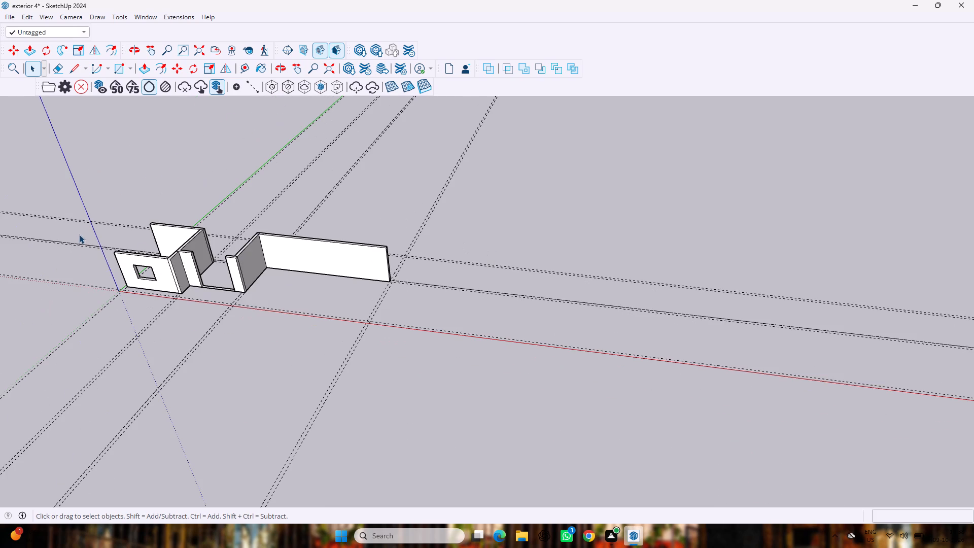
middle_click_drag(79, 234, 256, 272)
scroll(256, 279, "down", 2)
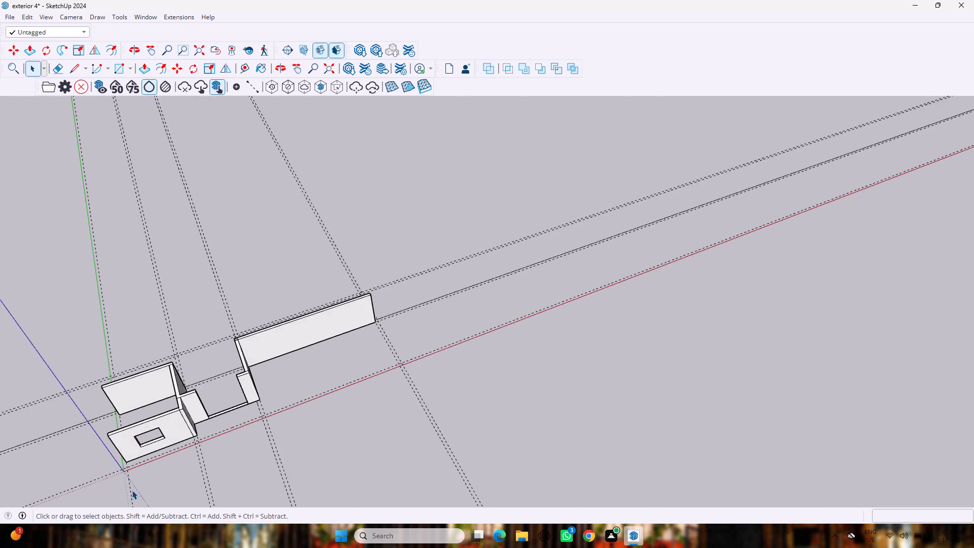
scroll(132, 490, "up", 15)
middle_click_drag(107, 455, 191, 382)
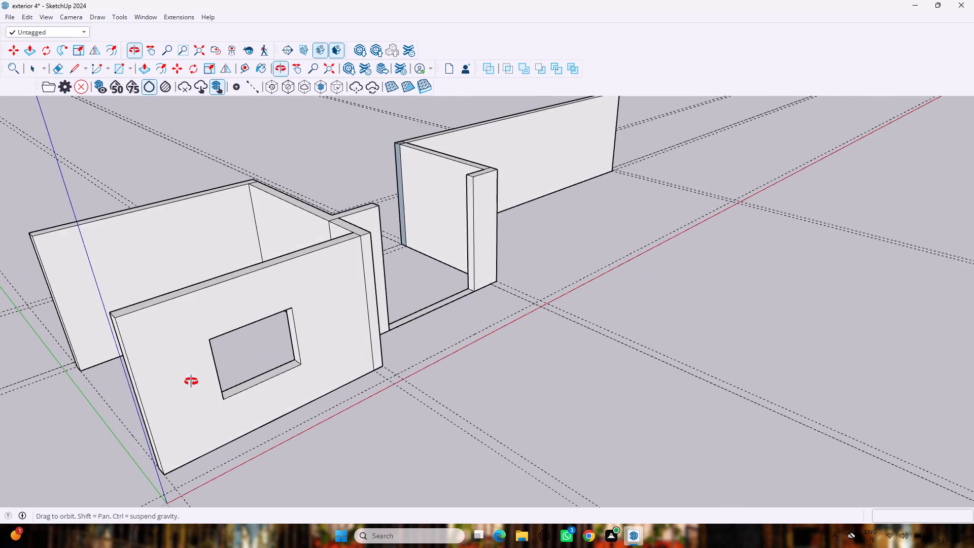
middle_click_drag(191, 382, 193, 379)
key("r")
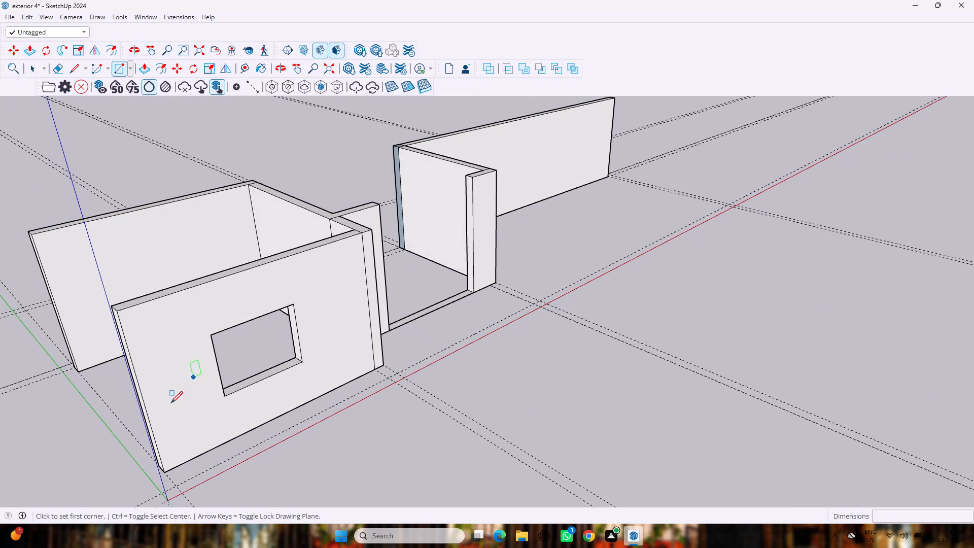
scroll(127, 444, "up", 4)
scroll(127, 444, "down", 4)
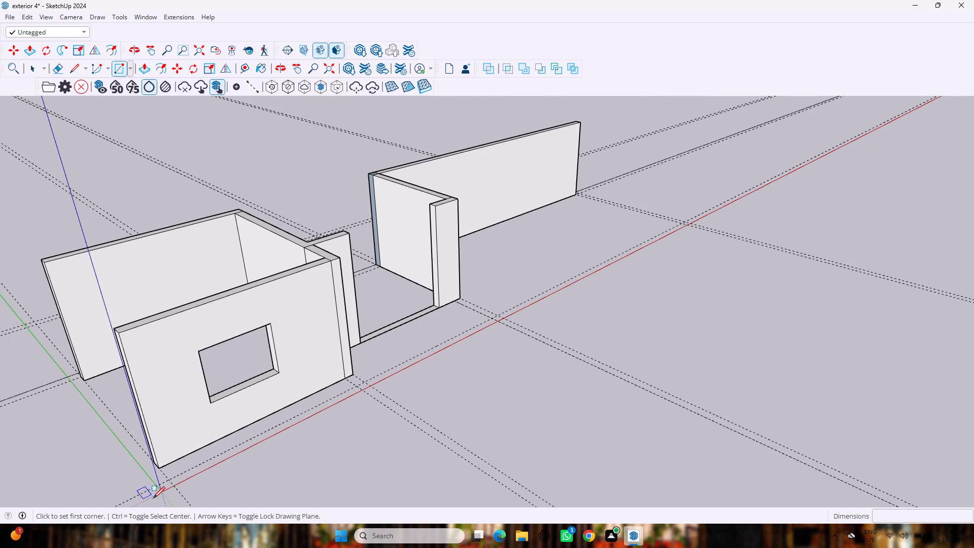
left_click(157, 496)
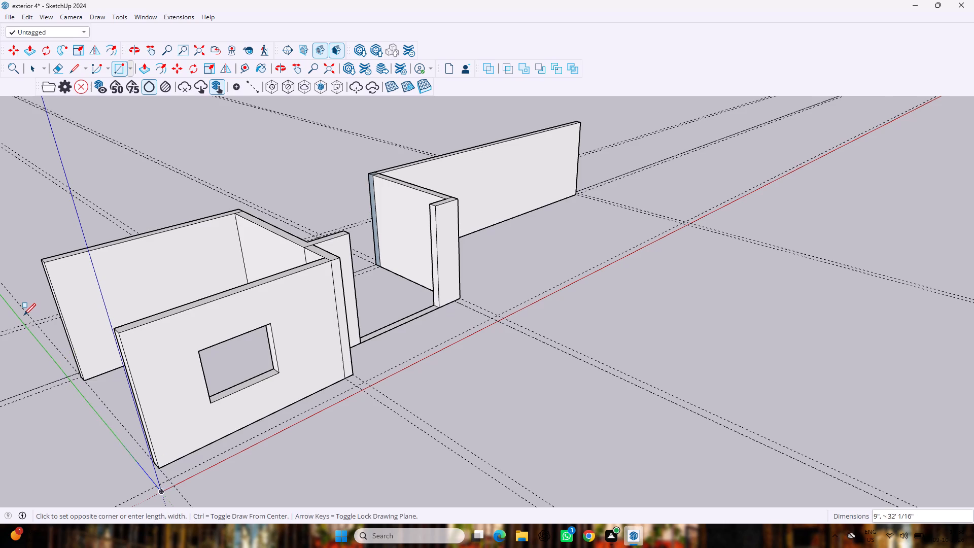
left_click(33, 321)
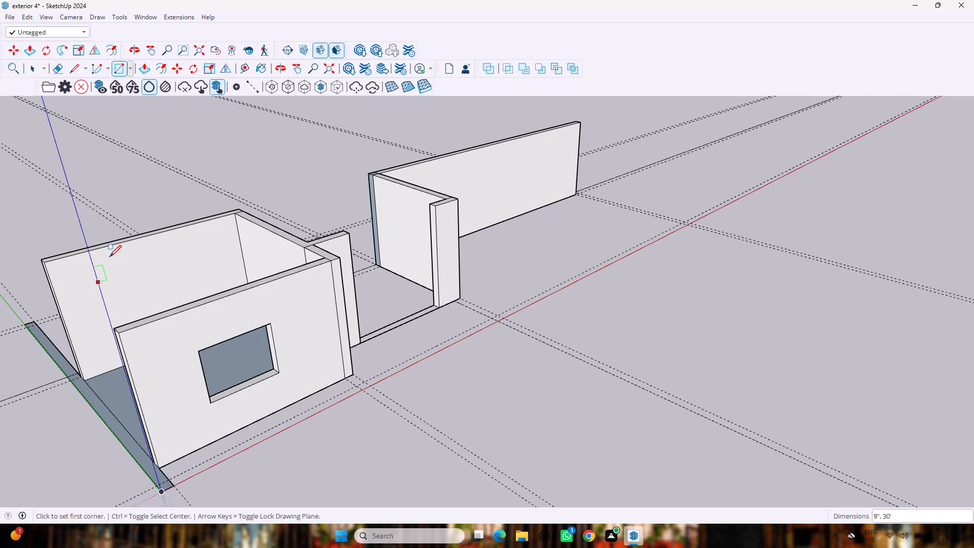
Draw a 9" by 64' 3" rectangle between the back guides, from the green-axis strip to the far outer corner.
middle_click_drag(79, 231, 149, 268)
scroll(149, 268, "down", 4)
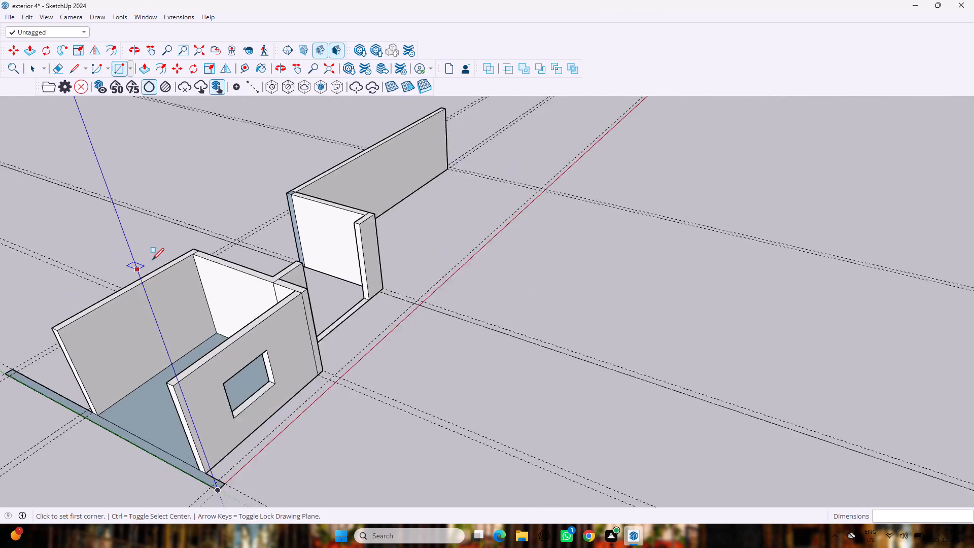
scroll(152, 260, "down", 4)
scroll(19, 285, "up", 6)
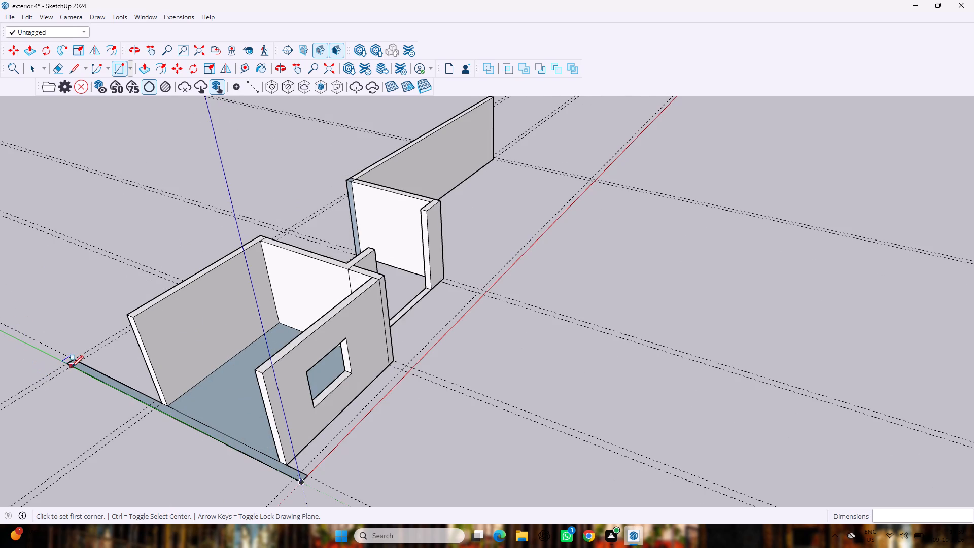
left_click(82, 361)
scroll(346, 154, "down", 3)
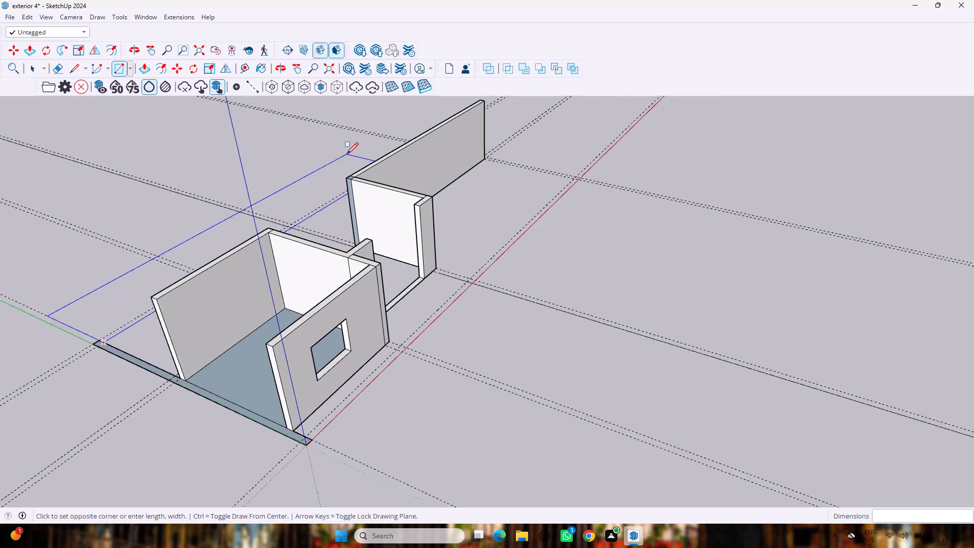
scroll(346, 154, "down", 6)
middle_click_drag(396, 127, 169, 238)
middle_click(166, 238)
scroll(166, 238, "down", 4)
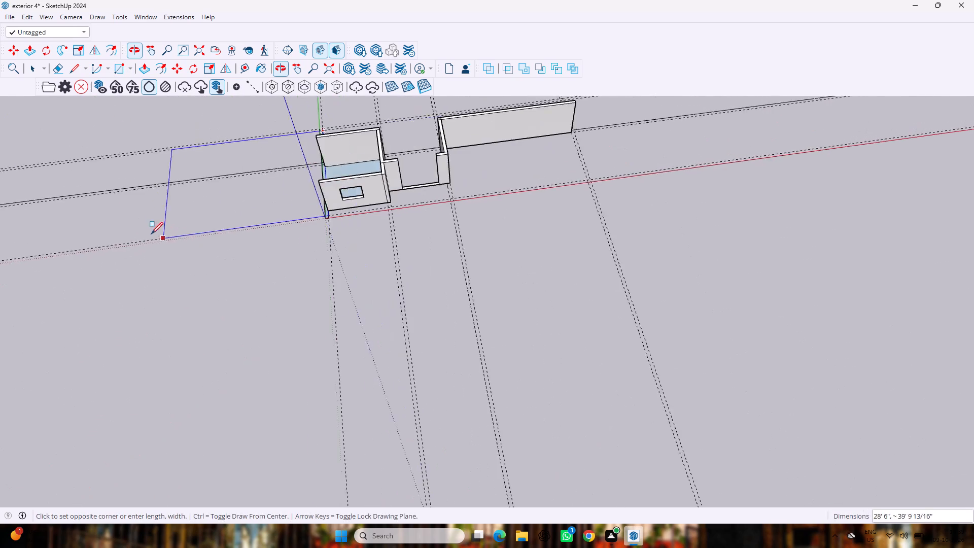
scroll(151, 234, "down", 7)
scroll(382, 152, "up", 14)
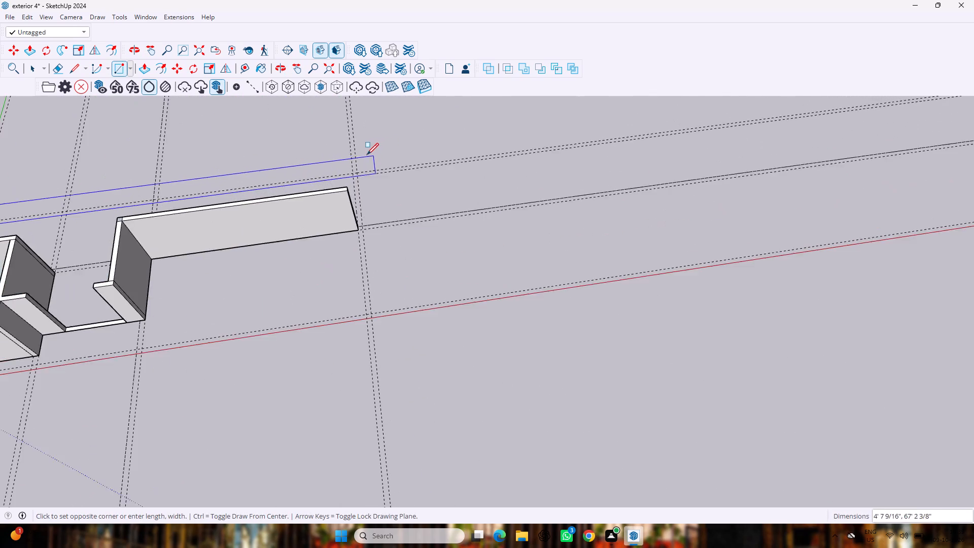
scroll(367, 155, "up", 11)
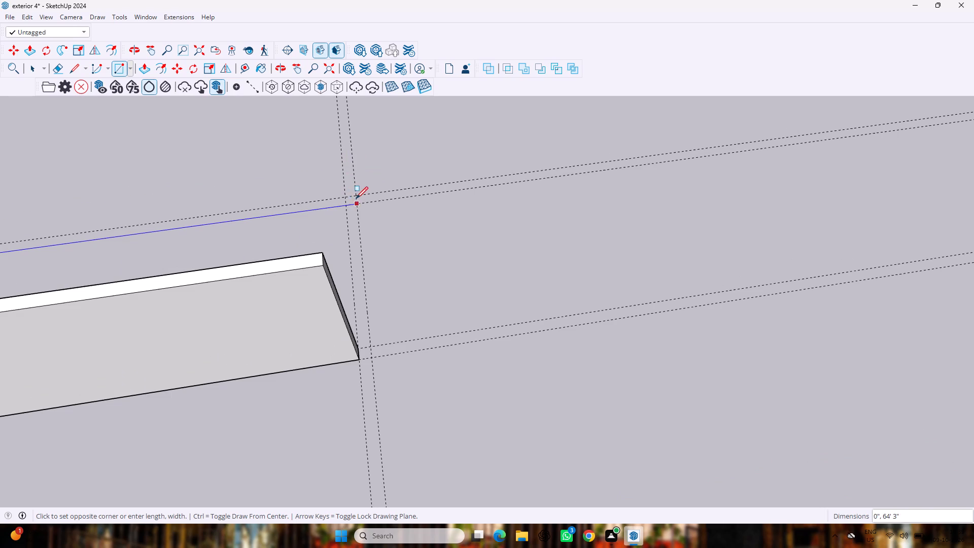
left_click(356, 195)
Draw a 9" wide rectangle between the far side guides, from the back strip to the red axis.
left_click(346, 206)
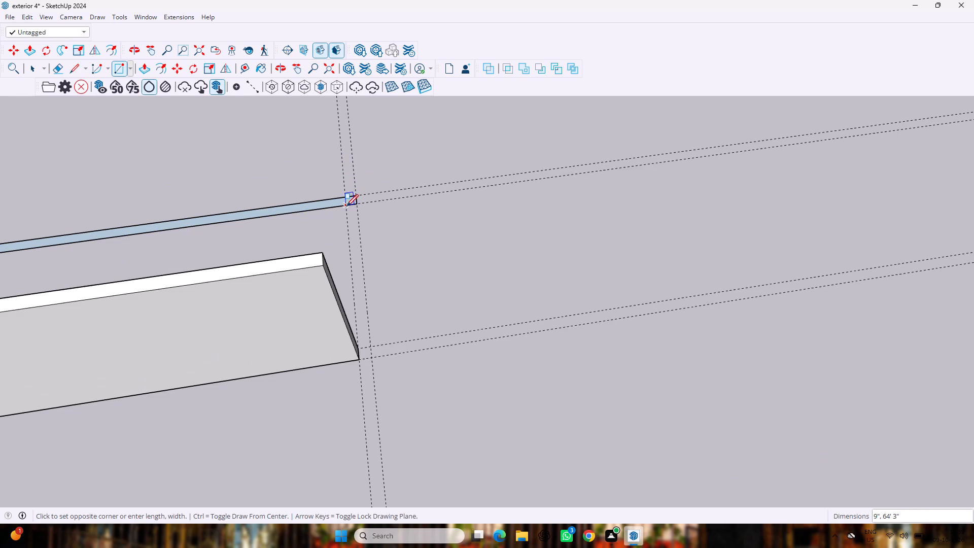
scroll(354, 223, "down", 17)
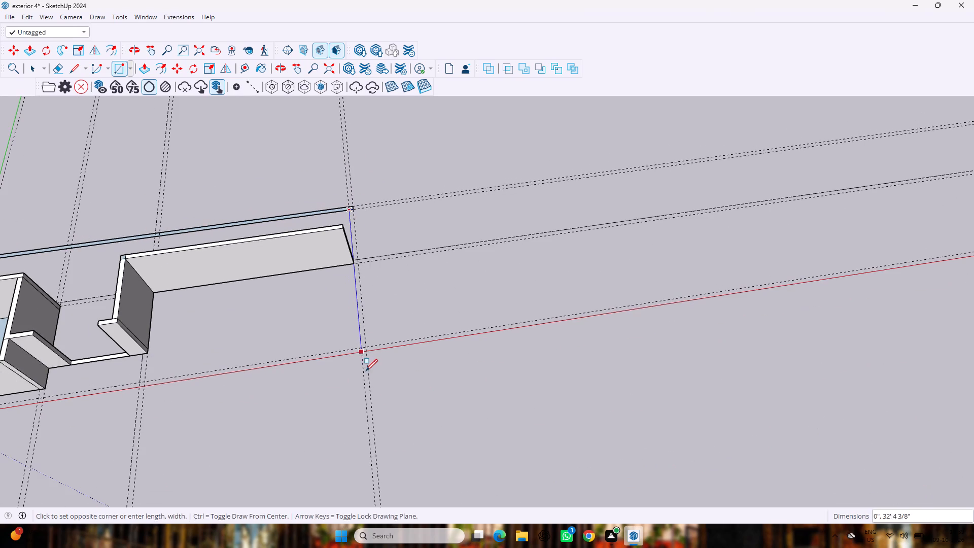
left_click(366, 353)
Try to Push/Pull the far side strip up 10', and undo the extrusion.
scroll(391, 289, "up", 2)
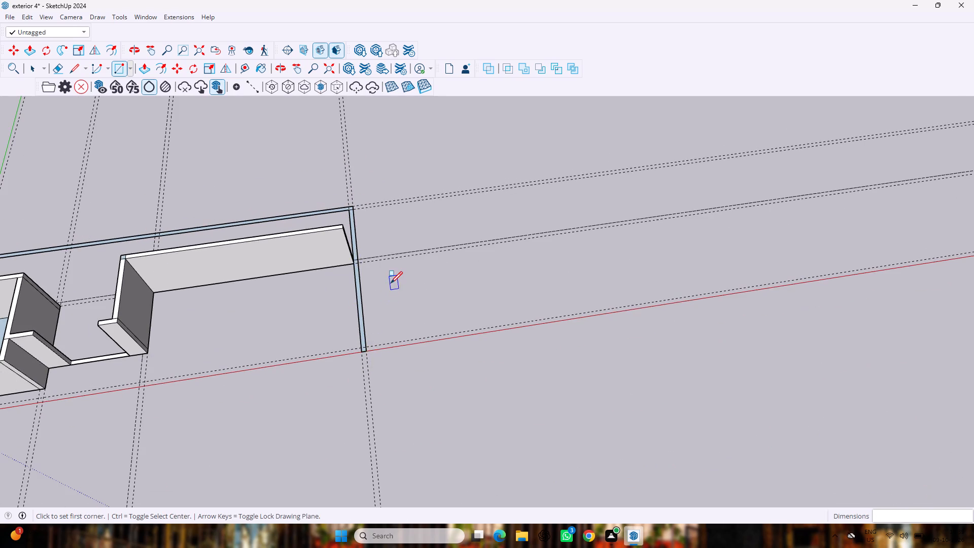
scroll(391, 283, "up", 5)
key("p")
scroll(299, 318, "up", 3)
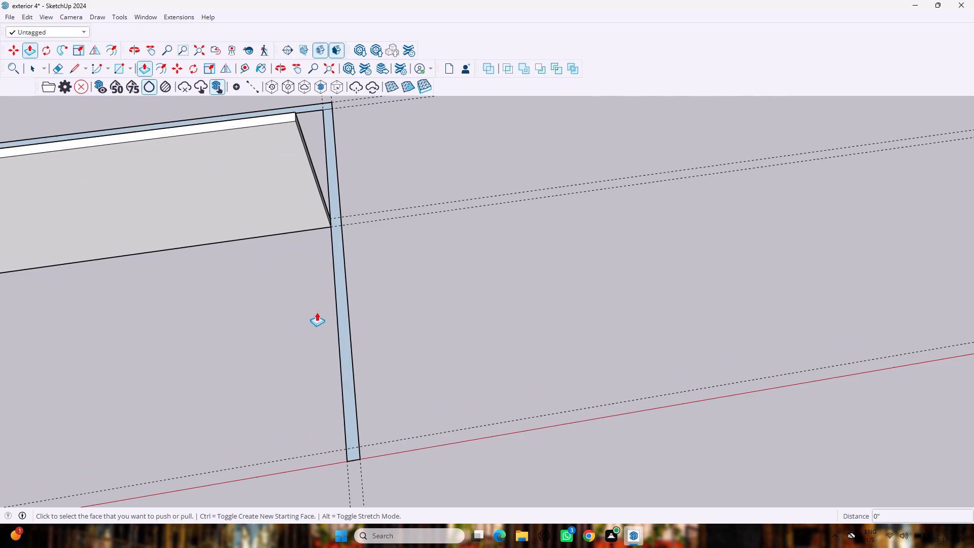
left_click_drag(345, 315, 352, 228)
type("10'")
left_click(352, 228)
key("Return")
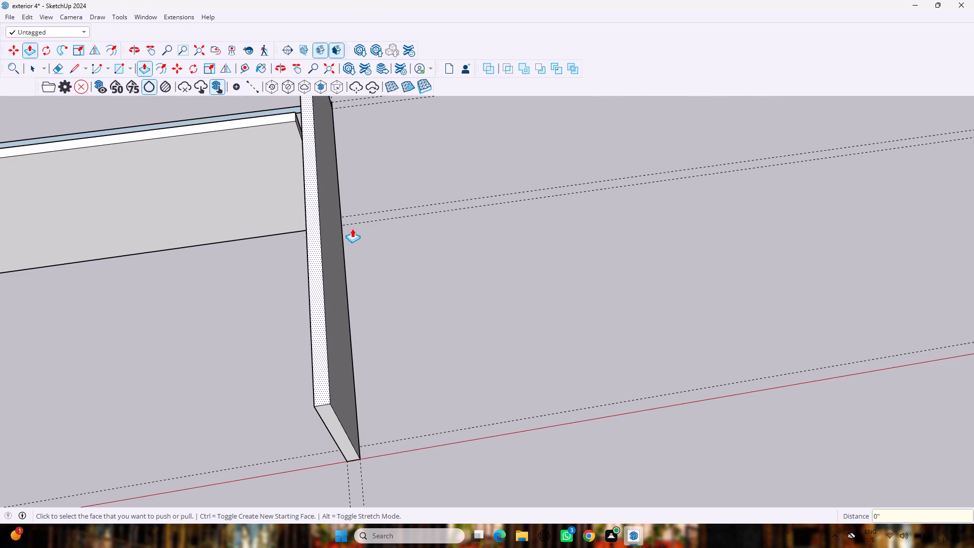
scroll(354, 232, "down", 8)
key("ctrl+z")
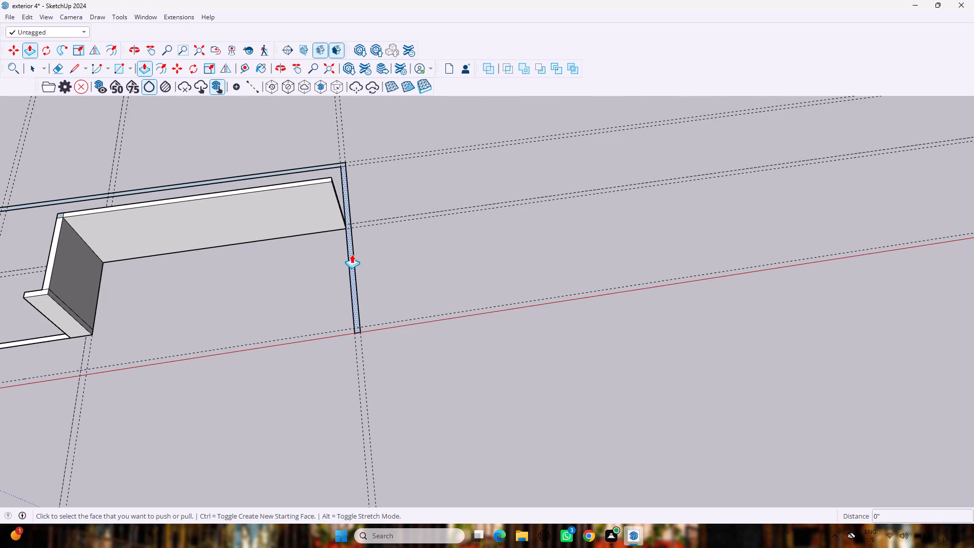
Push/Pull the far side strip up 10'.
scroll(351, 254, "up", 9)
left_click_drag(349, 242, 349, 129)
type("10'")
key("Return")
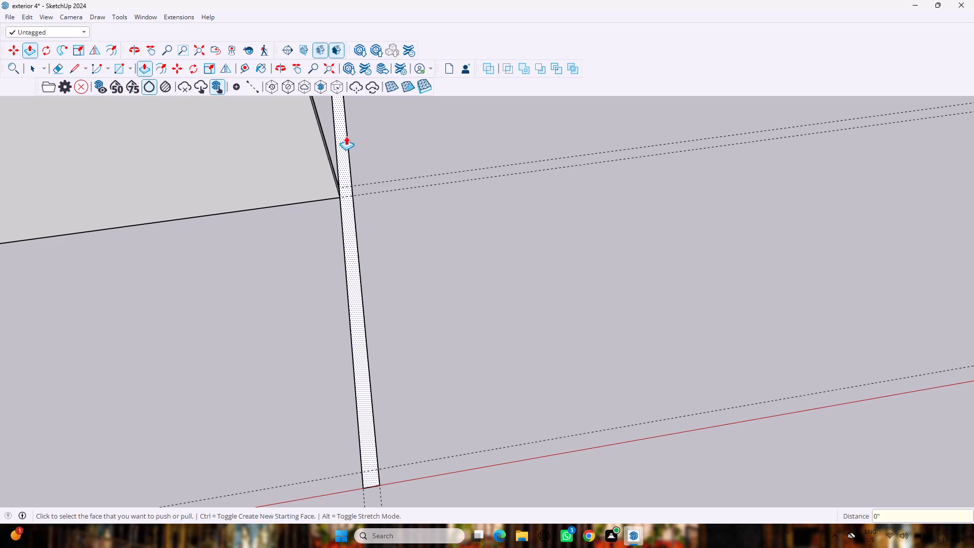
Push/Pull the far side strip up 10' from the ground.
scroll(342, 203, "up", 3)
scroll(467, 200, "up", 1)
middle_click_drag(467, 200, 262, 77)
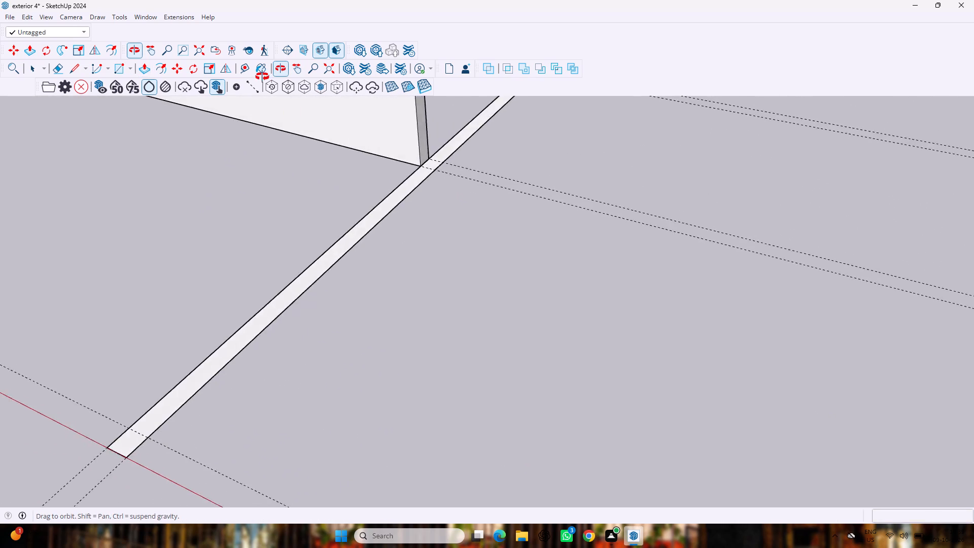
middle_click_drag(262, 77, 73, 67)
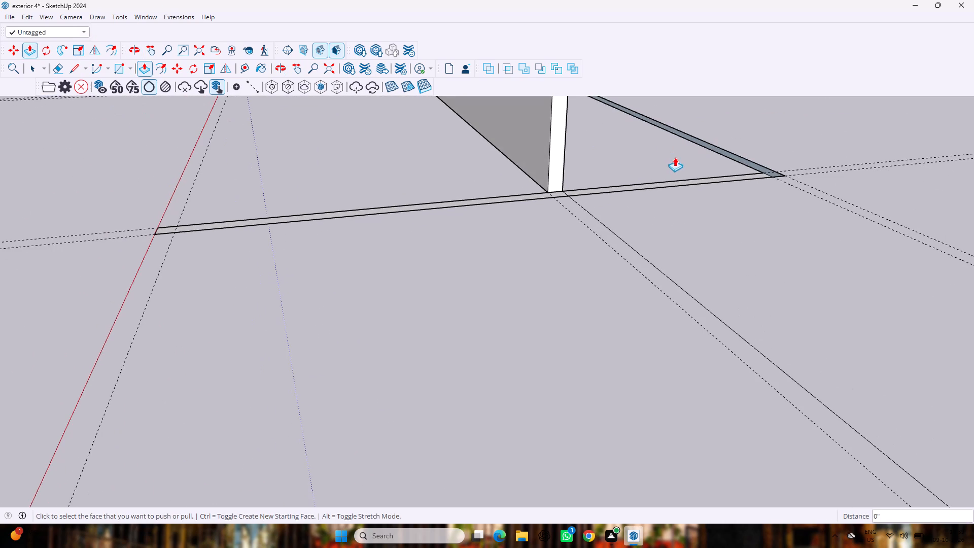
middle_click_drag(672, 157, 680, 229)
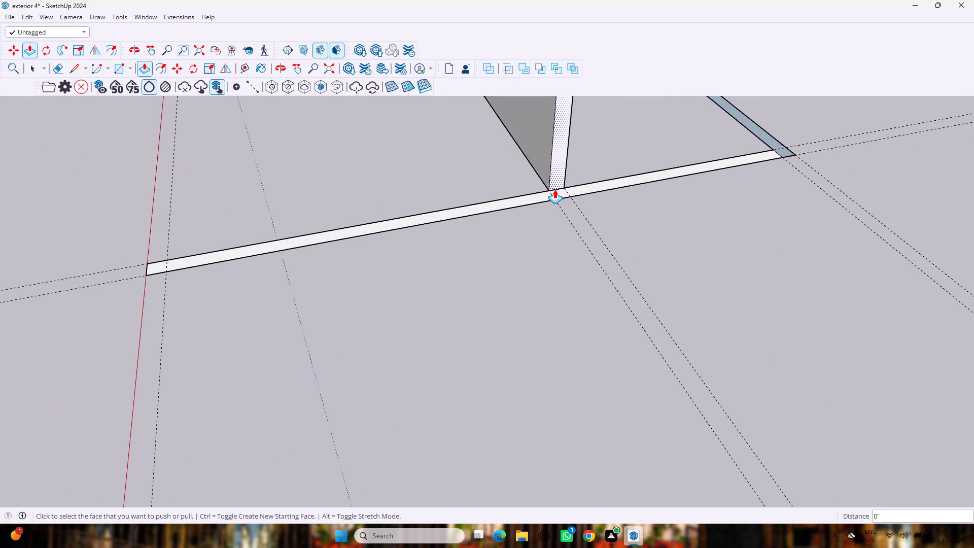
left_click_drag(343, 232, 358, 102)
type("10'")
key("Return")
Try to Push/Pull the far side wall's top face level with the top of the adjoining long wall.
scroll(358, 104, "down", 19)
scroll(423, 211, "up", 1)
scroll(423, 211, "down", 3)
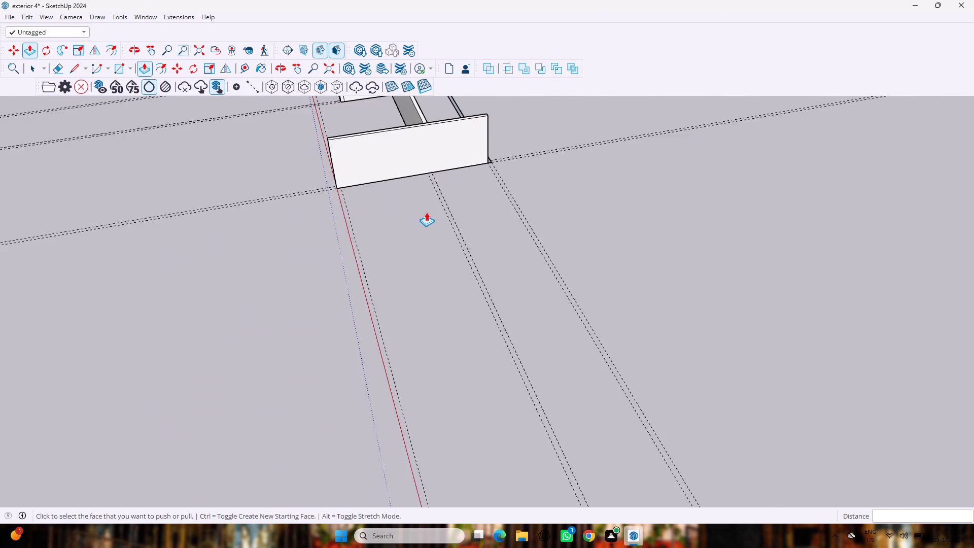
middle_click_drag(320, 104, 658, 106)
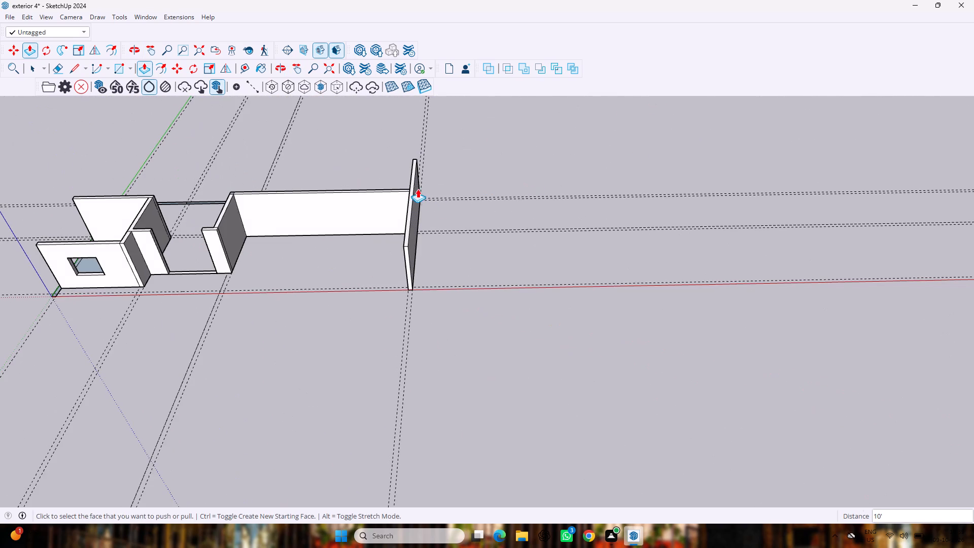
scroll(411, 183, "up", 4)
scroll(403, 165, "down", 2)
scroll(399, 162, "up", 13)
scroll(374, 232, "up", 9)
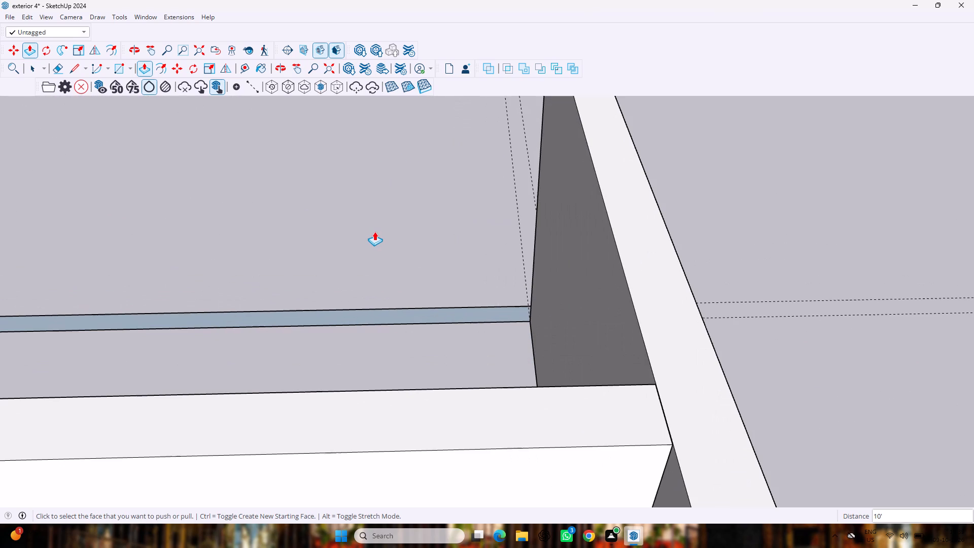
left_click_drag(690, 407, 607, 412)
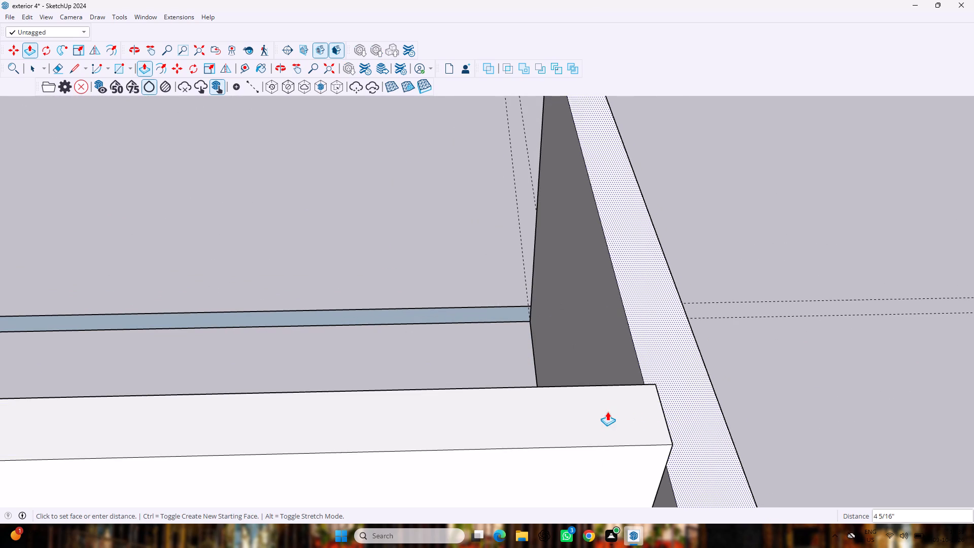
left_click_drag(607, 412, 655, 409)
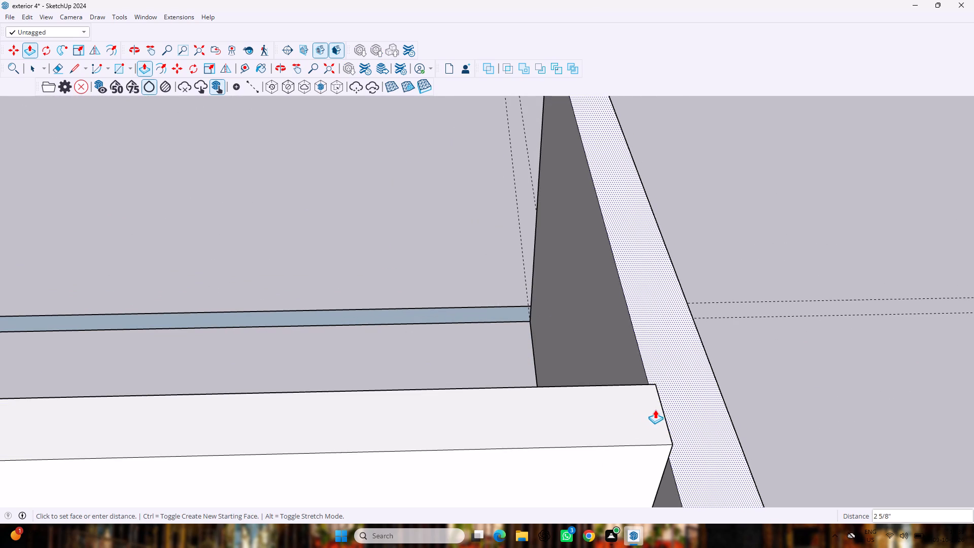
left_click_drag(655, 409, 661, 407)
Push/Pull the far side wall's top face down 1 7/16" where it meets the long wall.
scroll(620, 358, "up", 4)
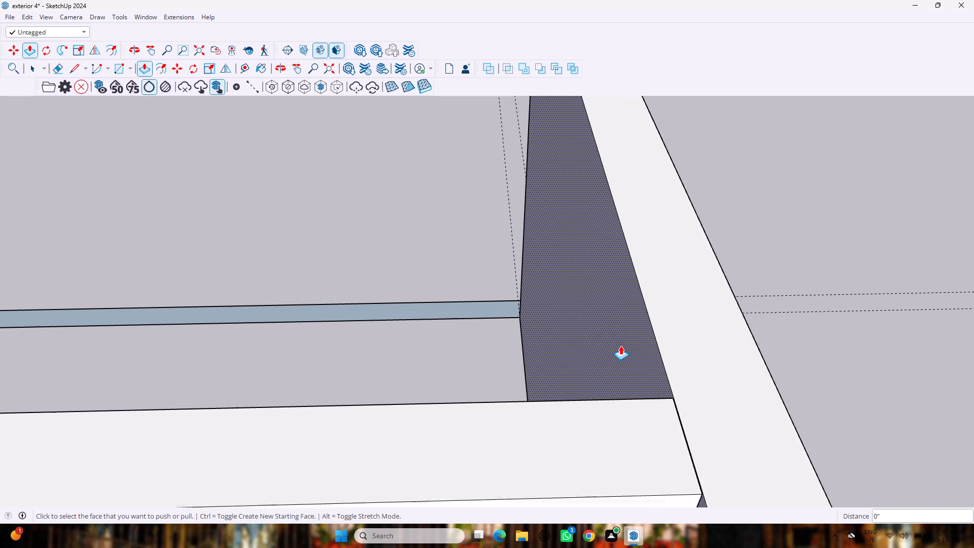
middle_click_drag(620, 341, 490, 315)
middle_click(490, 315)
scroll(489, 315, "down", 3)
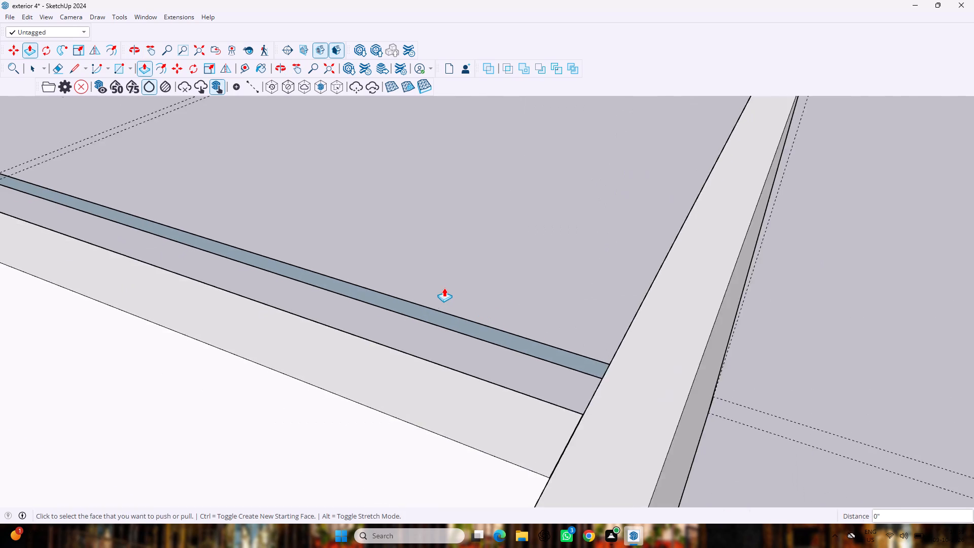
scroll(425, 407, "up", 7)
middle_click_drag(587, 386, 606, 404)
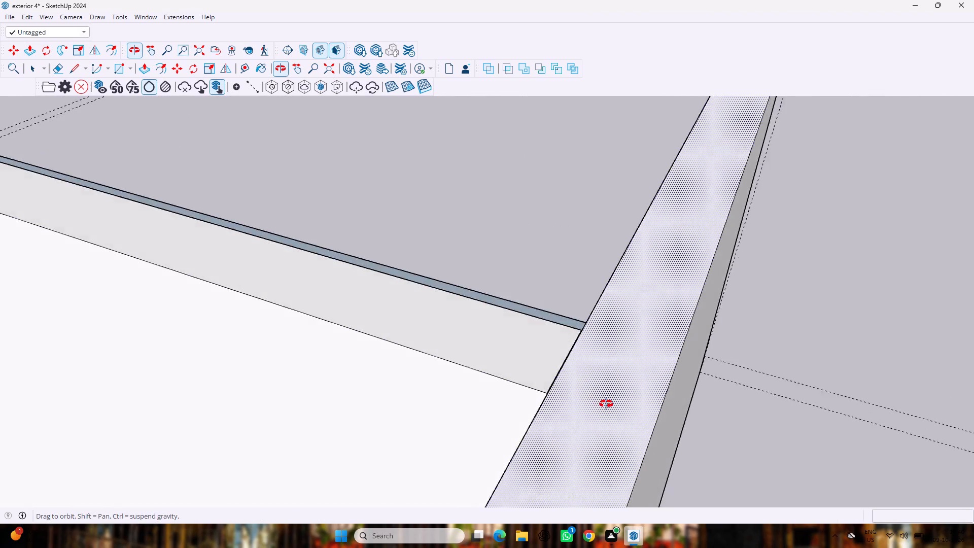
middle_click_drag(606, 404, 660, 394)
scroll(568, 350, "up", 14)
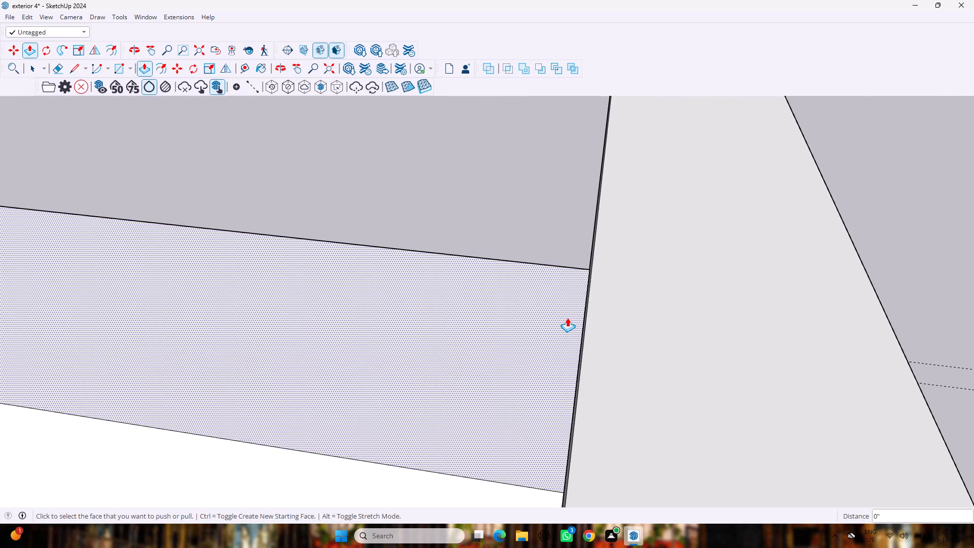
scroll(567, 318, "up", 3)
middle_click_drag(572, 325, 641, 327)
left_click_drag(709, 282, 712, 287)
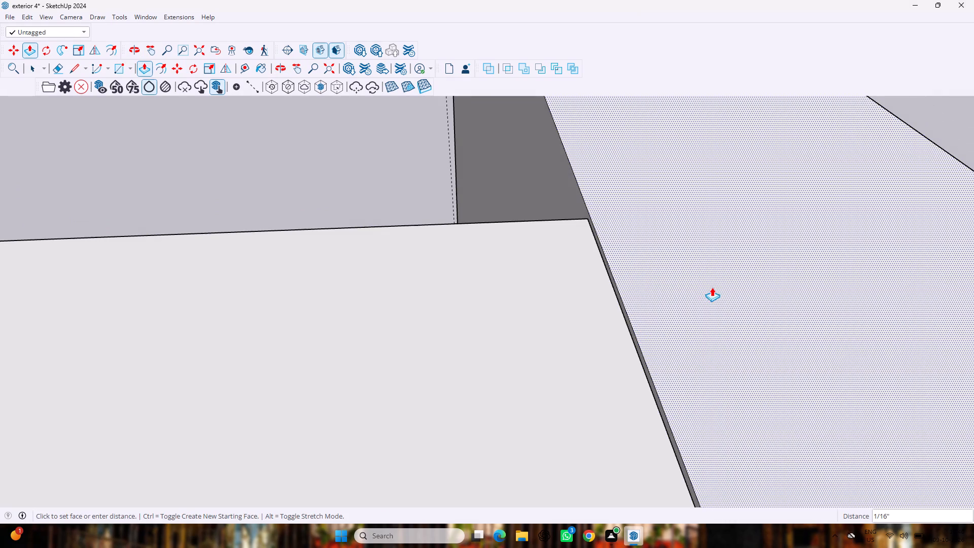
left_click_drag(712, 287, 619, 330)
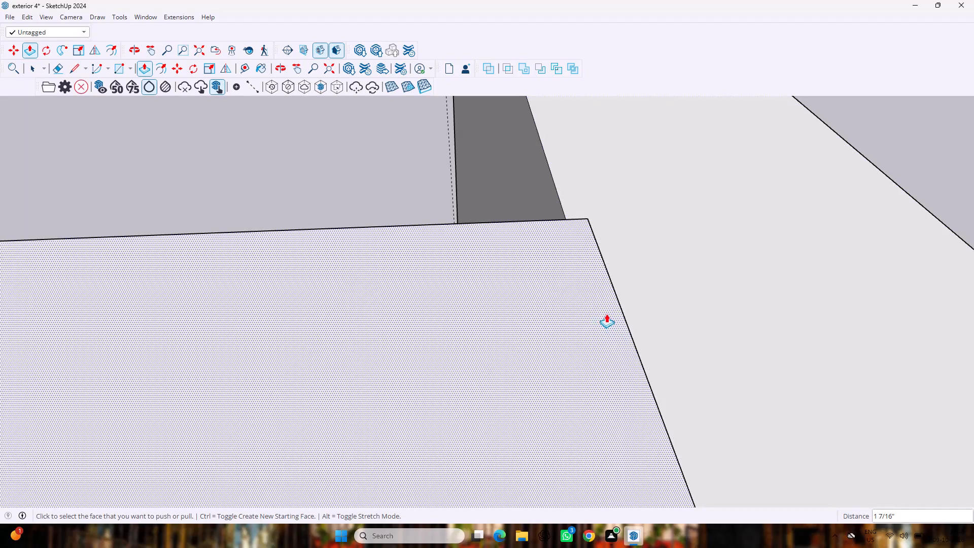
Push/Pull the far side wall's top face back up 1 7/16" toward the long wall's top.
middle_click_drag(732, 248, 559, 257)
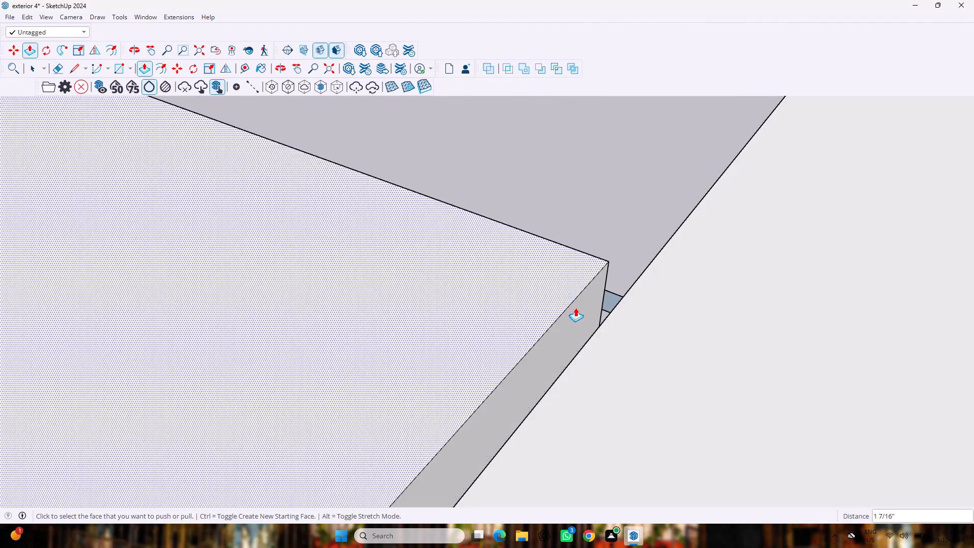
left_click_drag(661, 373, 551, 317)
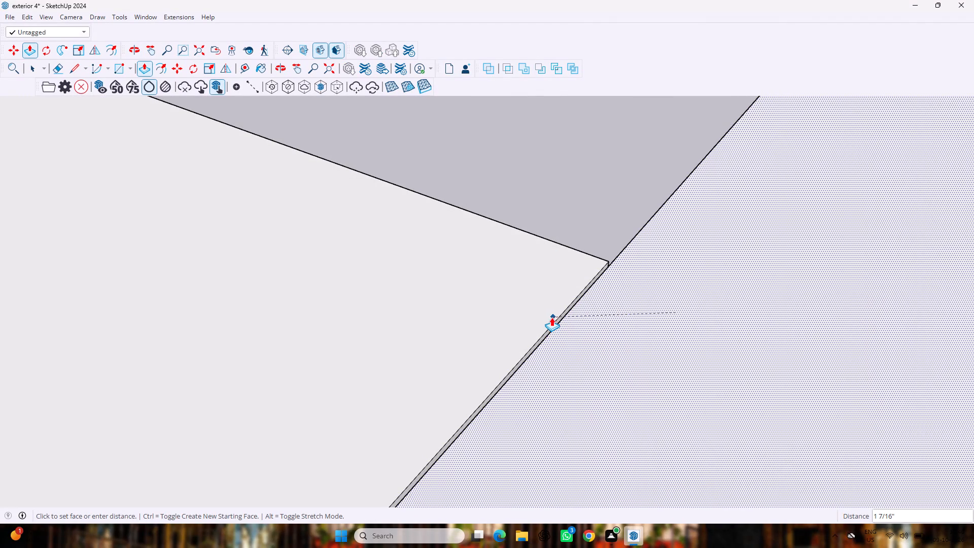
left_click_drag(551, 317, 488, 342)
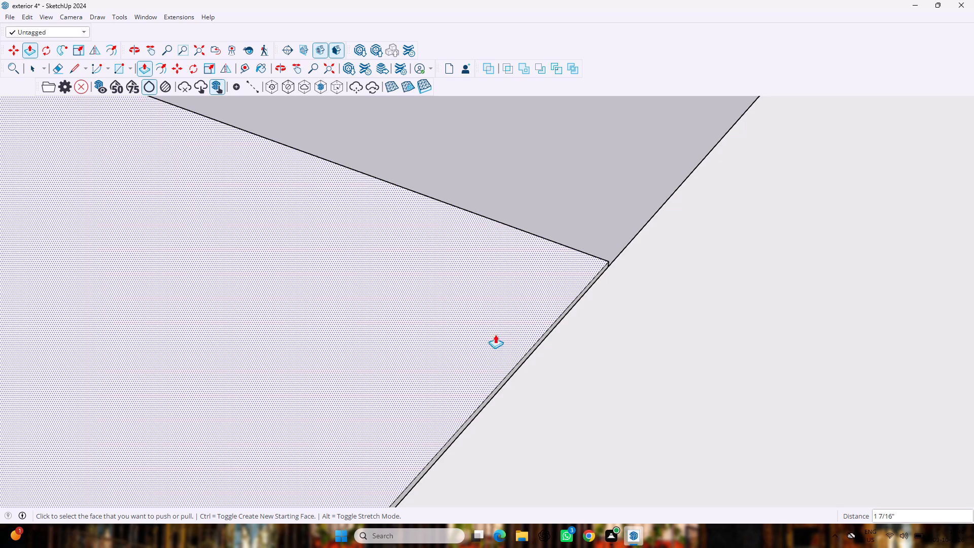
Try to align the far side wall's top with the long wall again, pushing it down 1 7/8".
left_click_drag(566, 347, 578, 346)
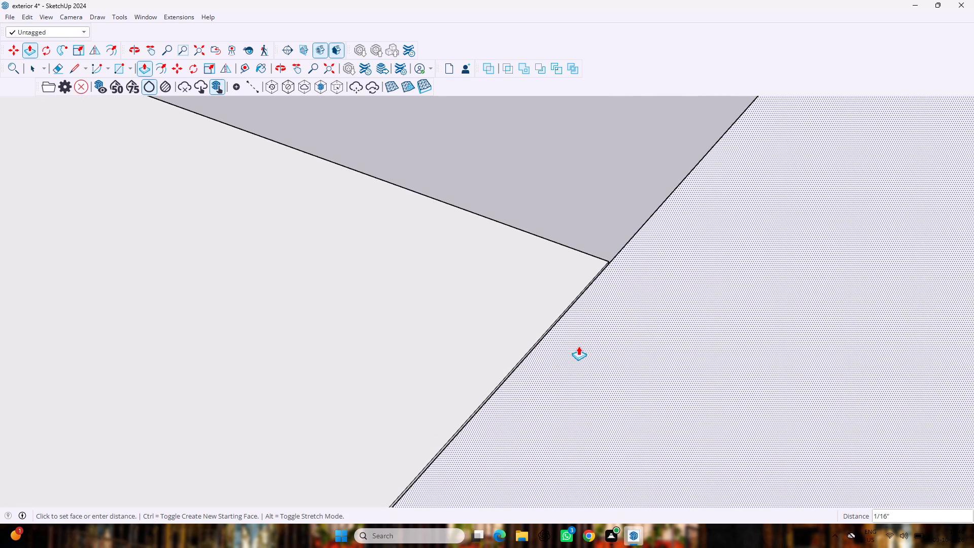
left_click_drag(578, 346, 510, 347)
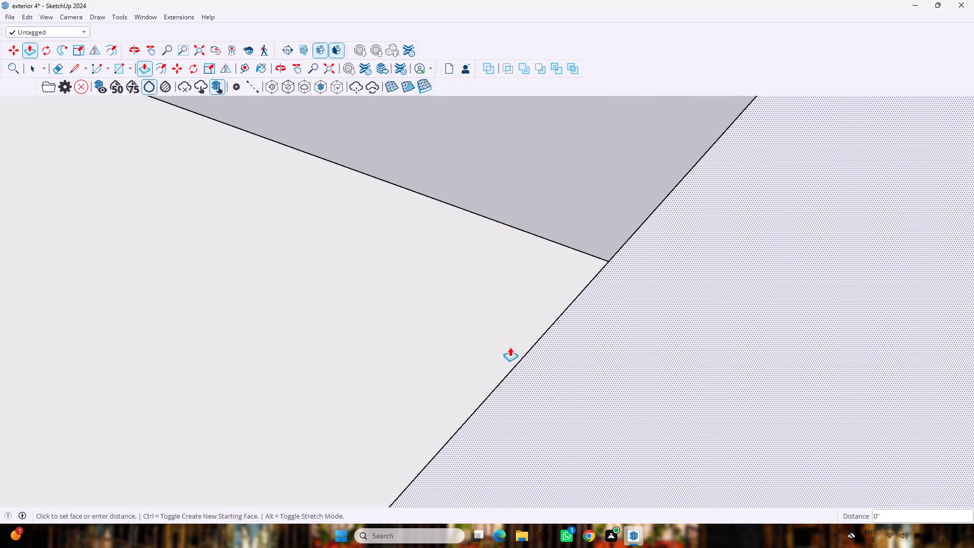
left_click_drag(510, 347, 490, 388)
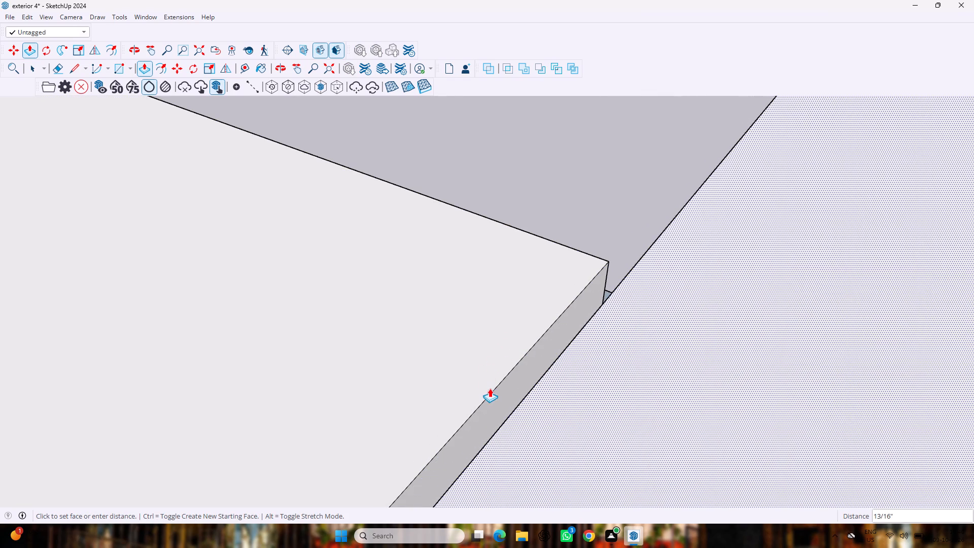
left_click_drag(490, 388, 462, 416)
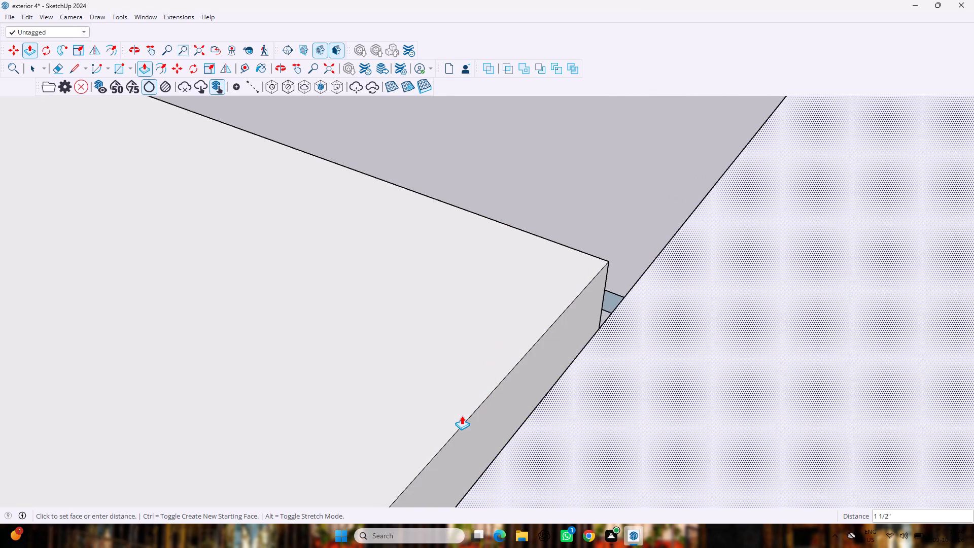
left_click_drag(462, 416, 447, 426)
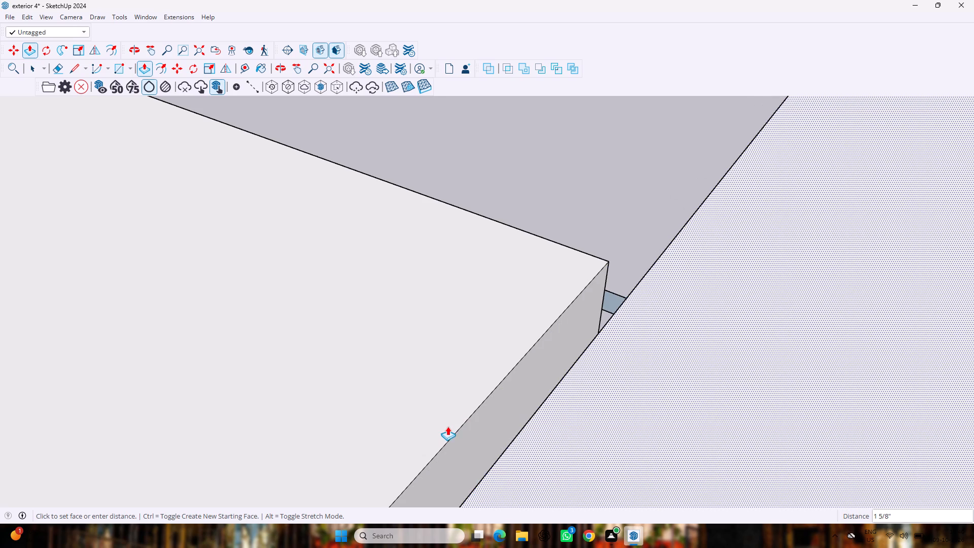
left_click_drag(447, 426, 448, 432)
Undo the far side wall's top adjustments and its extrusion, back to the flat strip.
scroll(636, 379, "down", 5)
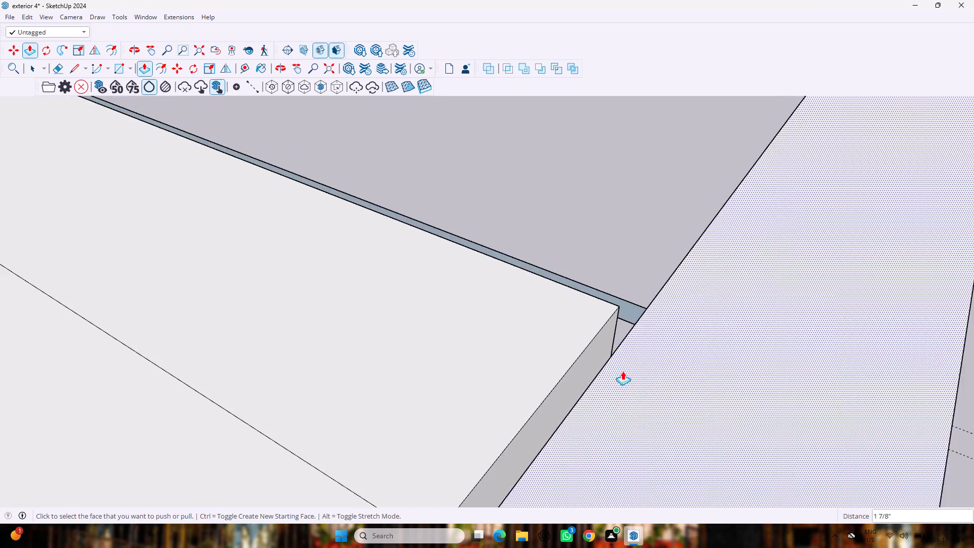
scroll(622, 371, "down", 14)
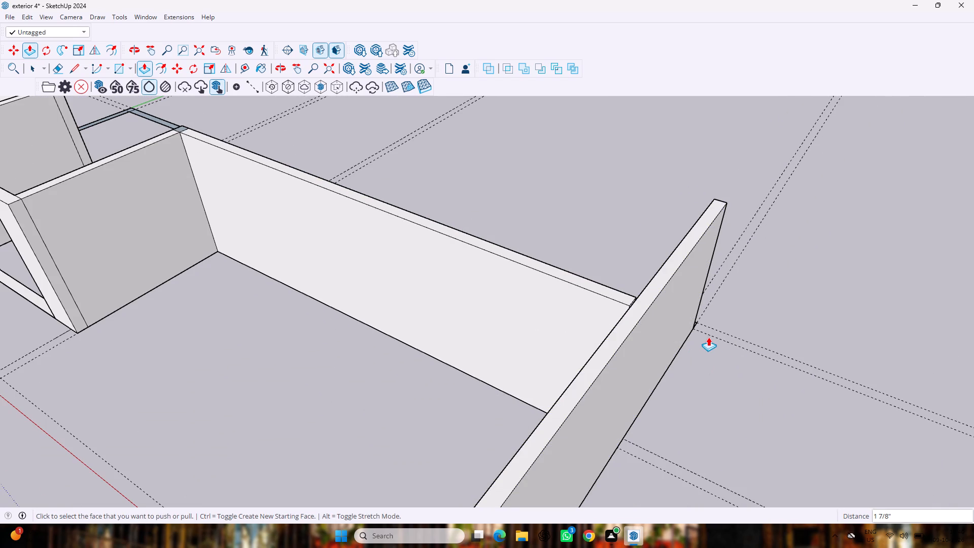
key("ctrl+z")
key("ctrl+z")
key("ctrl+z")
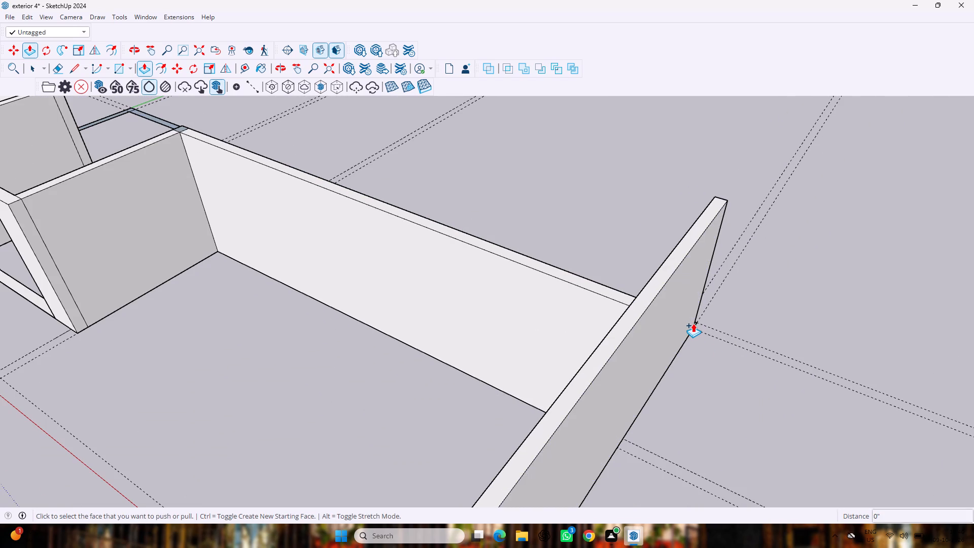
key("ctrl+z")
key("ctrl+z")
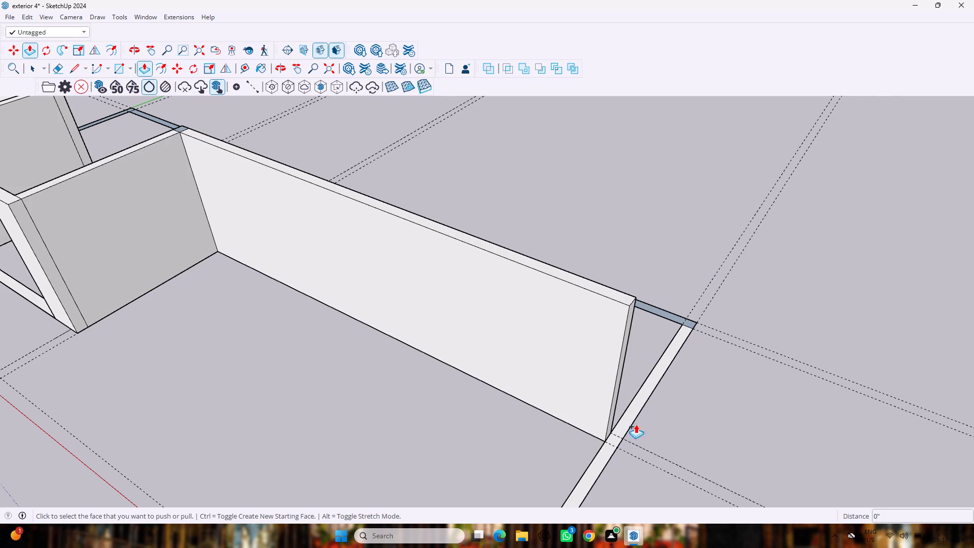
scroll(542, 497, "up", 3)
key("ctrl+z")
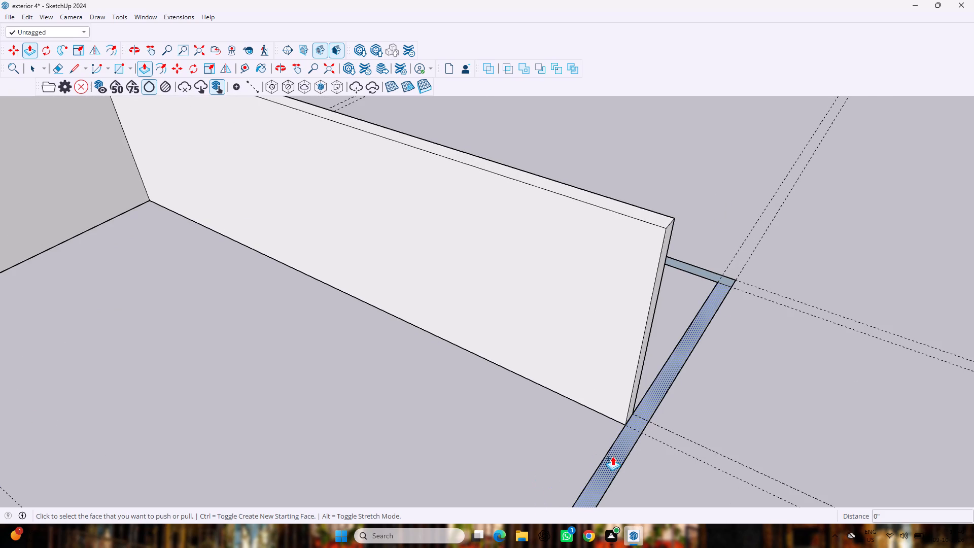
Push/Pull the flat far side strip up 10' to form the wall.
left_click_drag(614, 449, 607, 405)
type("10'")
key("Return")
Push/Pull the long wall's end face 1/16" to close the gap to the far side wall.
middle_click_drag(601, 219, 644, 299)
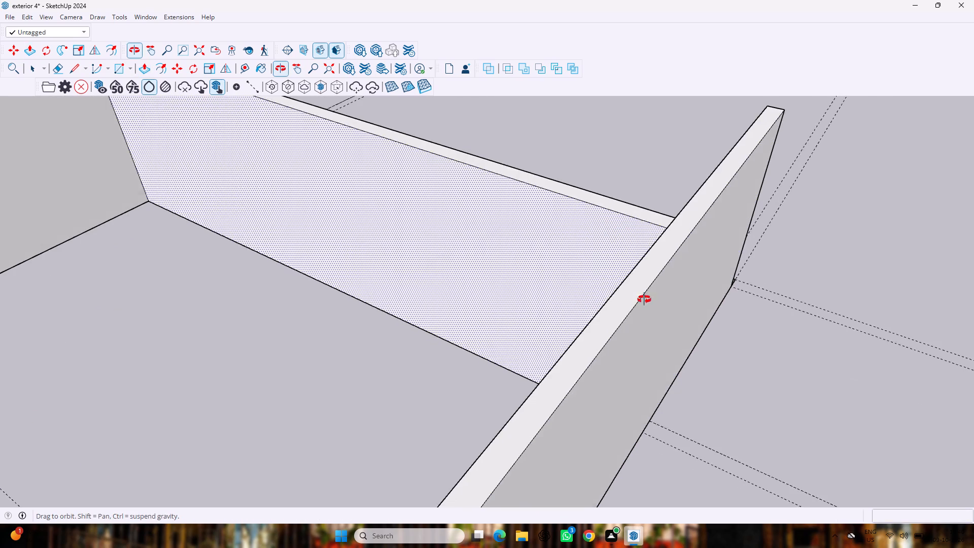
middle_click_drag(644, 299, 723, 401)
scroll(770, 327, "up", 13)
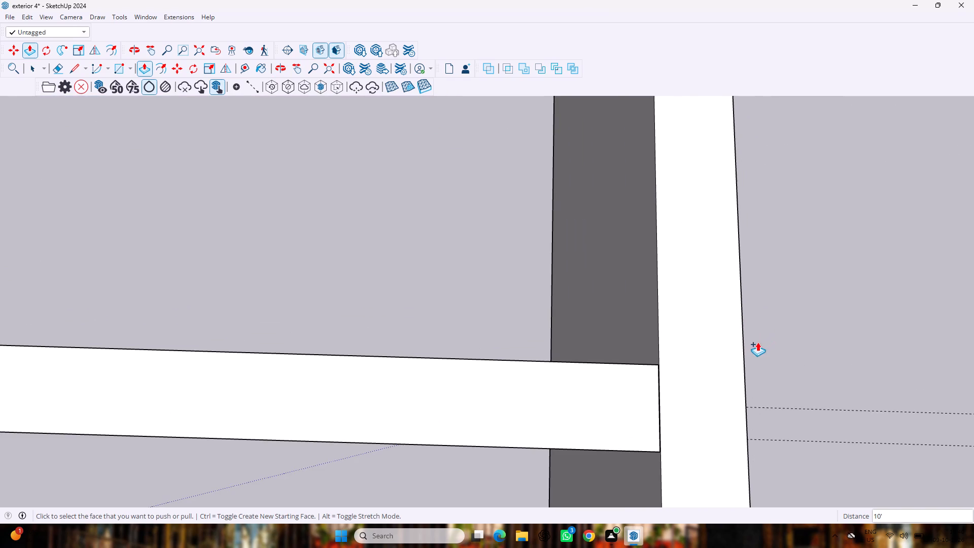
scroll(742, 365, "up", 4)
scroll(692, 415, "up", 4)
scroll(598, 425, "up", 4)
scroll(554, 402, "up", 4)
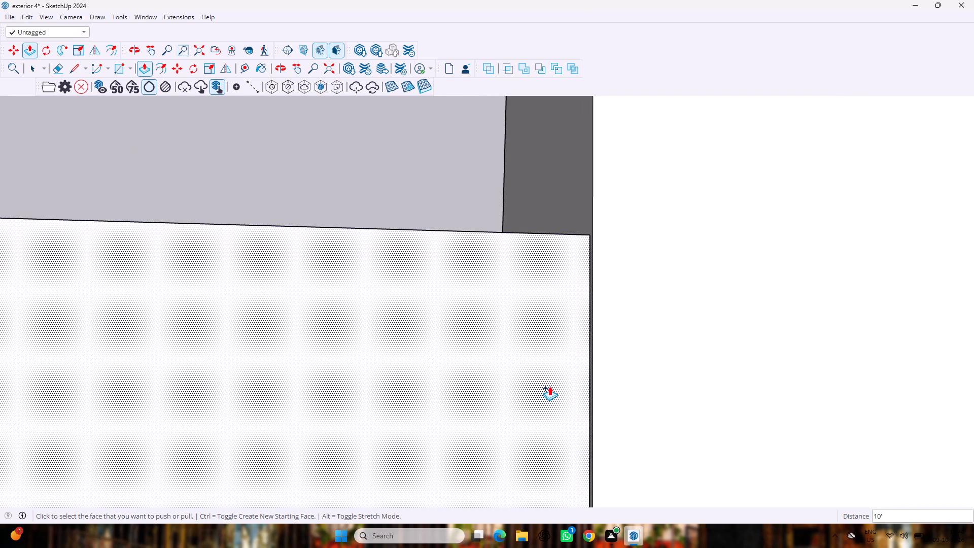
scroll(571, 355, "up", 7)
middle_click_drag(602, 311, 383, 158)
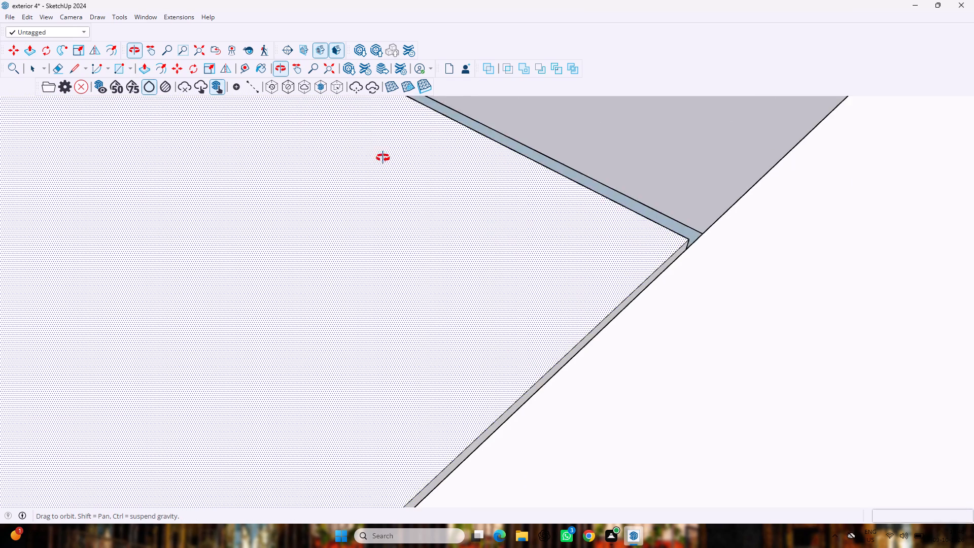
middle_click_drag(383, 158, 377, 151)
scroll(728, 280, "up", 7)
scroll(581, 246, "up", 6)
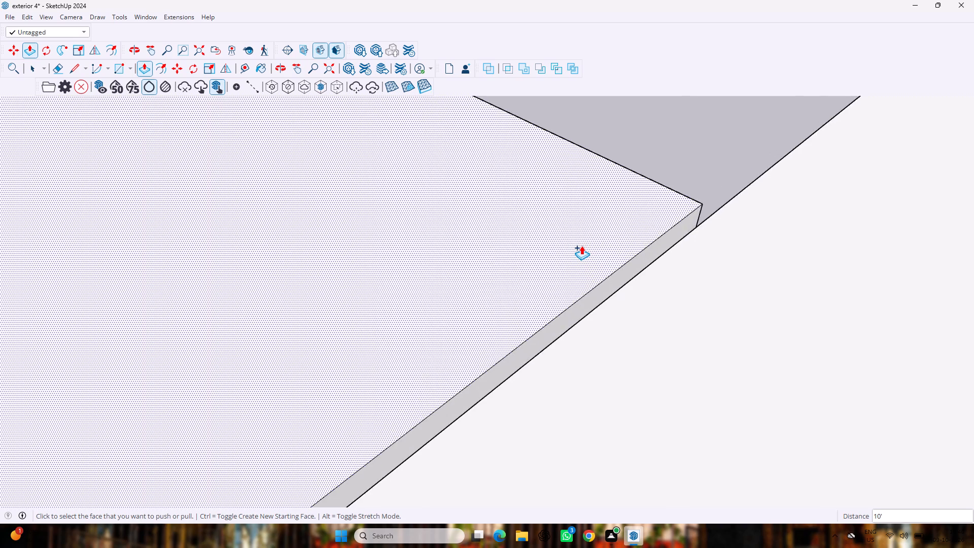
scroll(581, 246, "up", 2)
left_click_drag(640, 297, 652, 311)
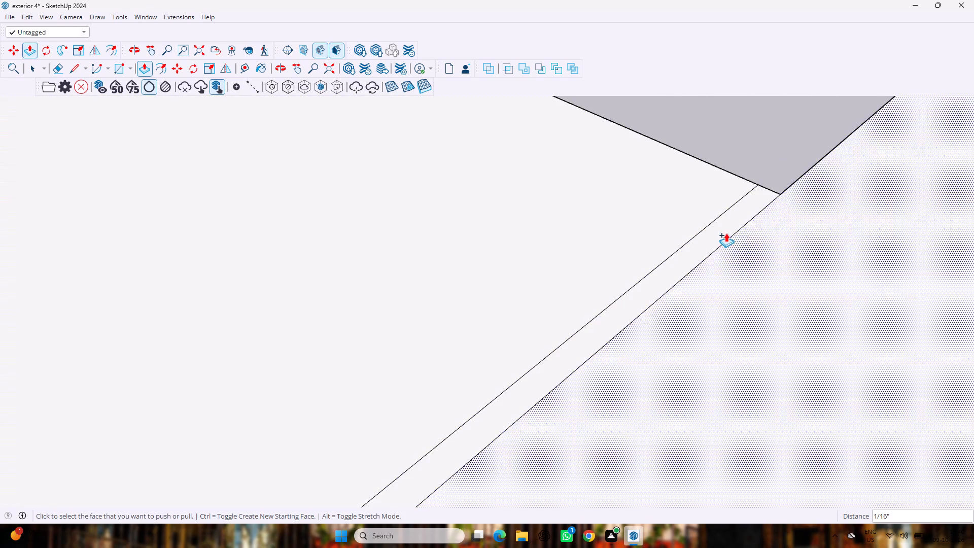
scroll(725, 236, "down", 16)
scroll(796, 332, "down", 4)
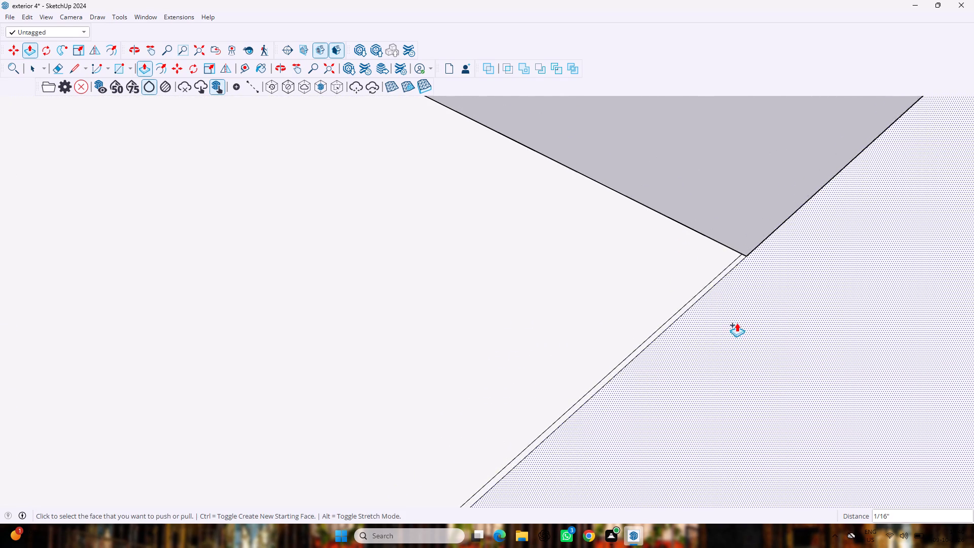
scroll(672, 192, "down", 4)
scroll(672, 187, "up", 1)
scroll(674, 177, "down", 4)
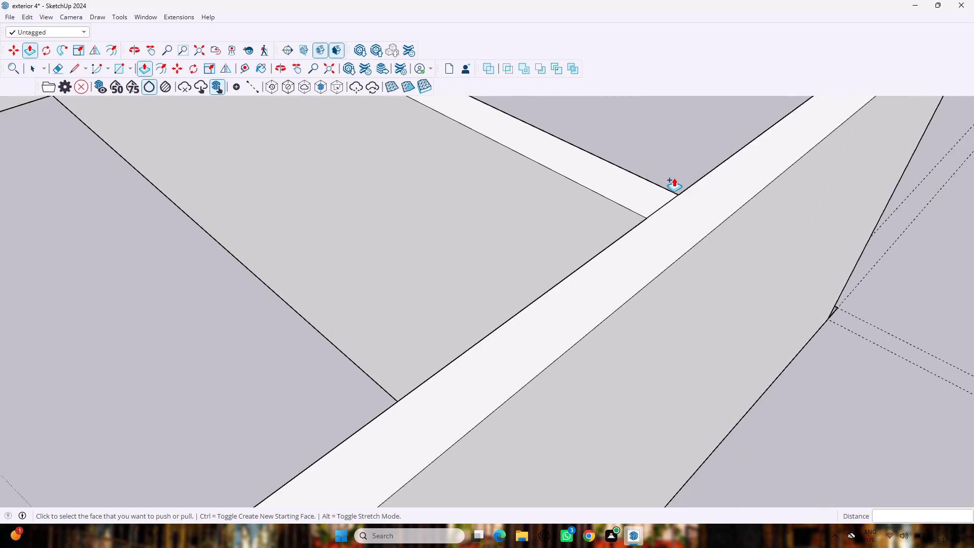
Erase the leftover edge on top where the long wall meets the far side wall.
scroll(674, 178, "up", 7)
scroll(674, 176, "down", 3)
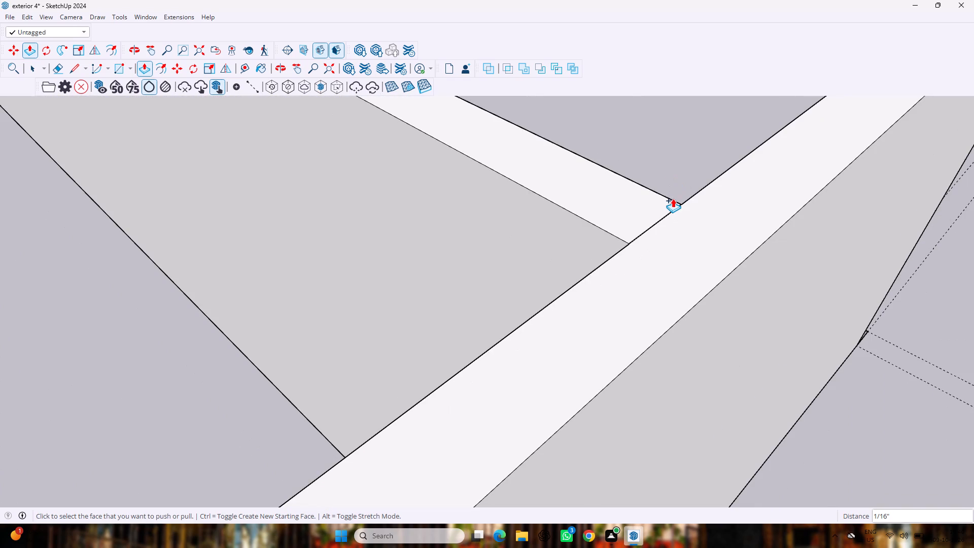
key("e")
scroll(655, 220, "up", 6)
left_click_drag(651, 204, 678, 231)
scroll(696, 167, "down", 12)
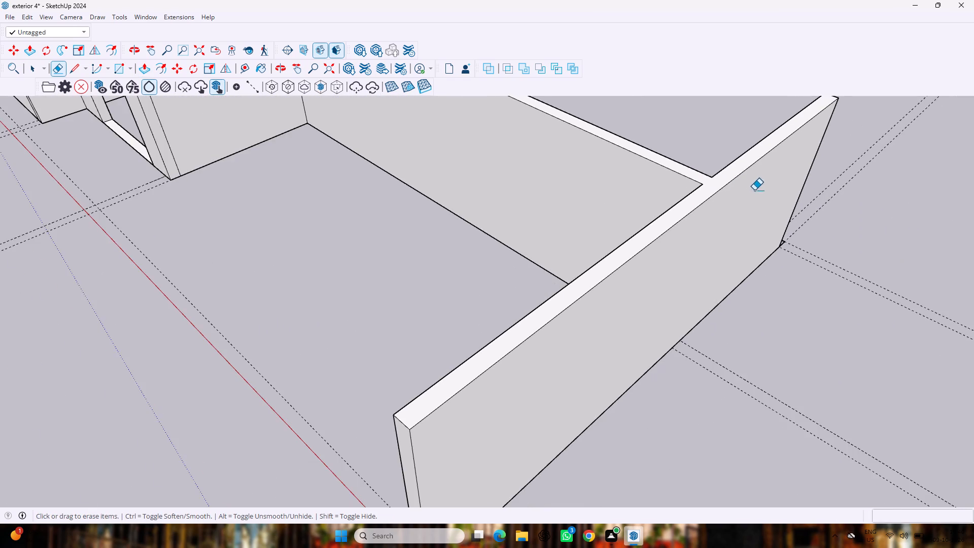
Push/Pull the long flat back strip up 10' to form the back wall.
scroll(759, 180, "down", 4)
middle_click_drag(814, 154, 379, 155)
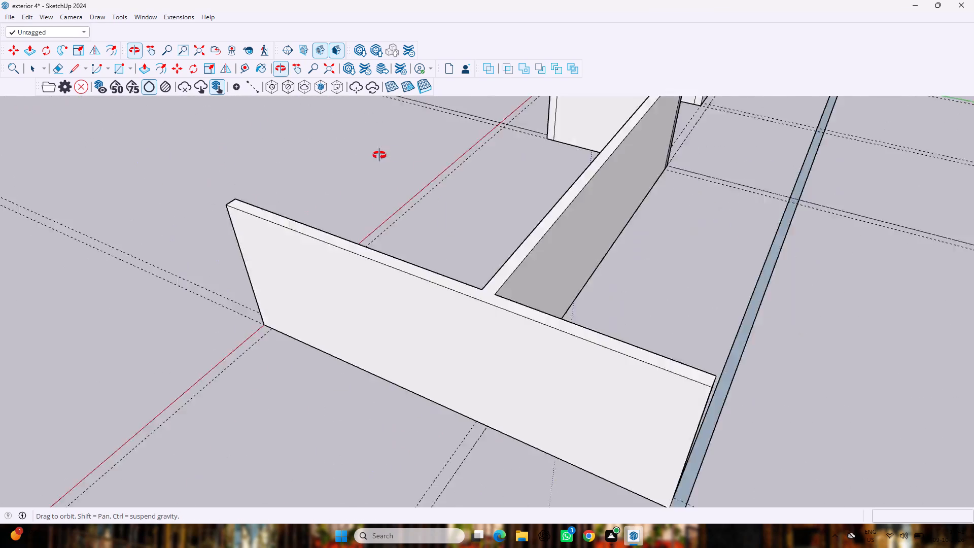
middle_click_drag(379, 155, 356, 154)
scroll(357, 155, "down", 6)
key("p")
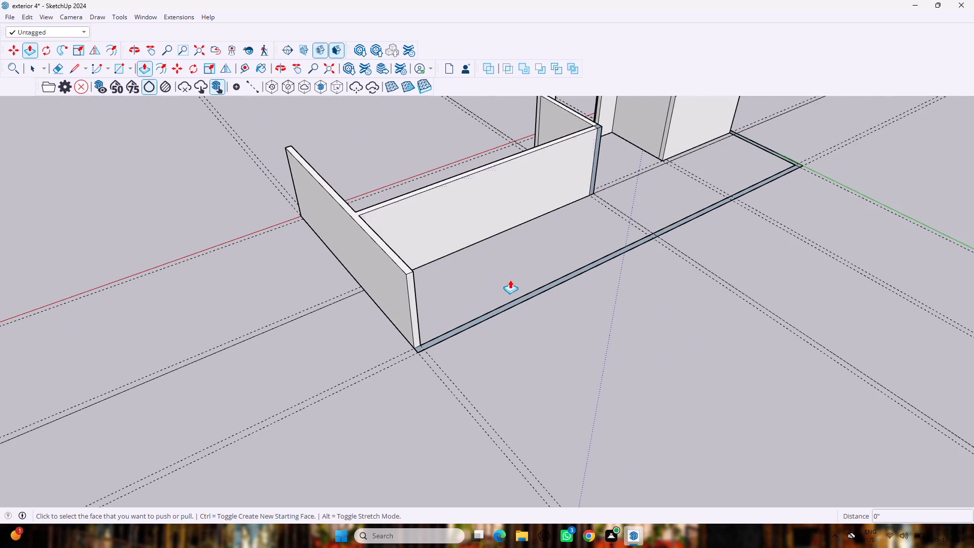
scroll(511, 278, "up", 9)
scroll(543, 319, "up", 3)
double_click(567, 321)
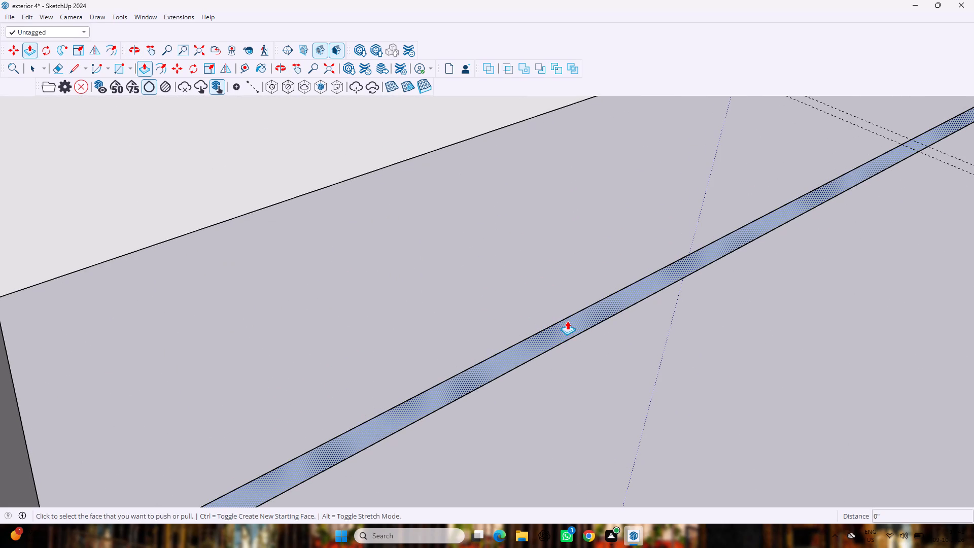
key("ctrl+z")
left_click_drag(565, 320, 567, 219)
type("10'")
key("Return")
left_click(567, 219)
scroll(567, 220, "down", 20)
scroll(567, 220, "down", 2)
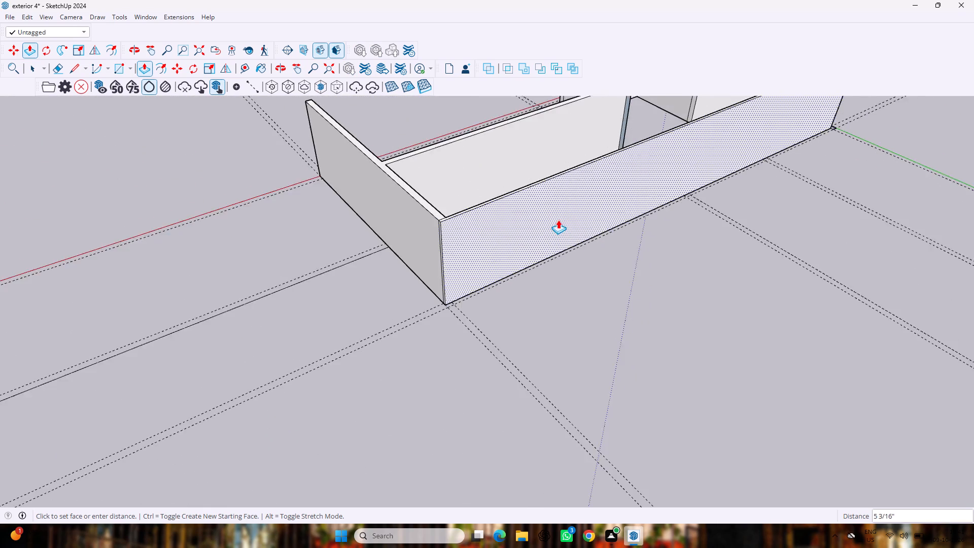
scroll(558, 220, "down", 9)
key("Escape")
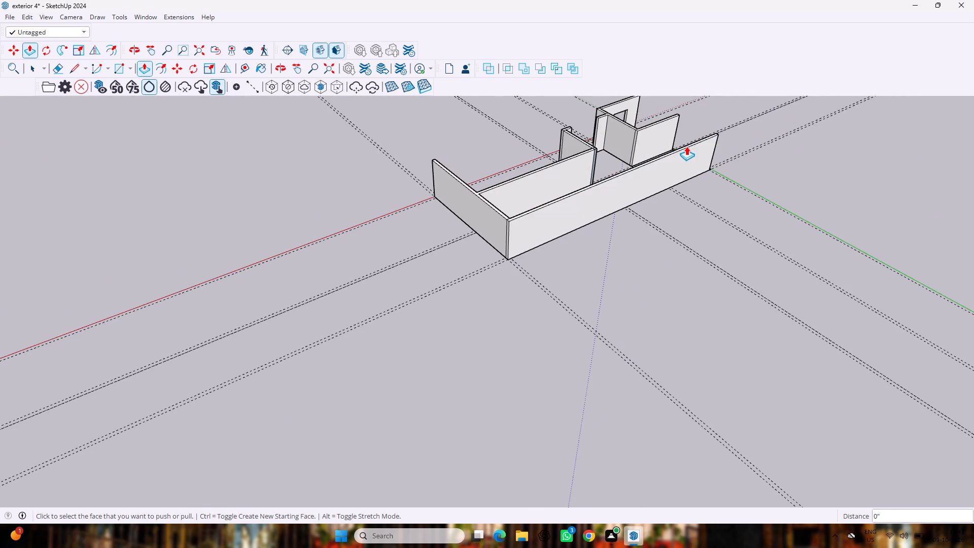
Push/Pull the remaining flat side strip, running from the origin to the back wall, up 10' to form the wall.
scroll(740, 115, "up", 7)
middle_click_drag(740, 113, 365, 149)
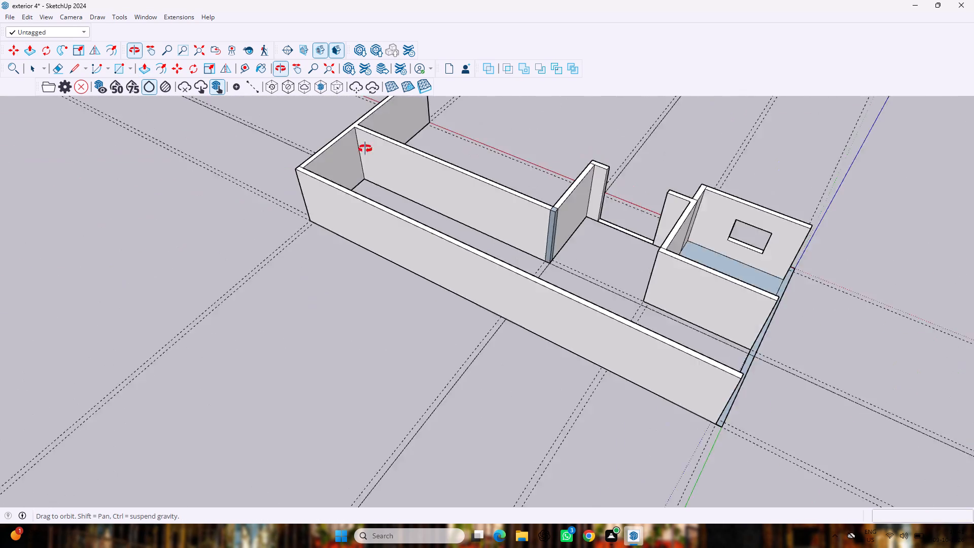
middle_click_drag(365, 149, 357, 143)
scroll(574, 454, "up", 8)
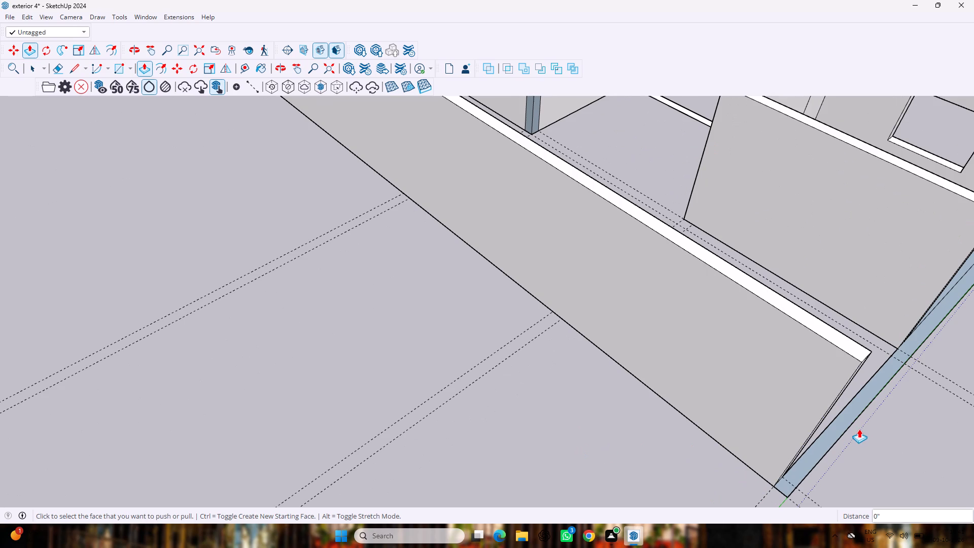
left_click(840, 420)
left_click(840, 419)
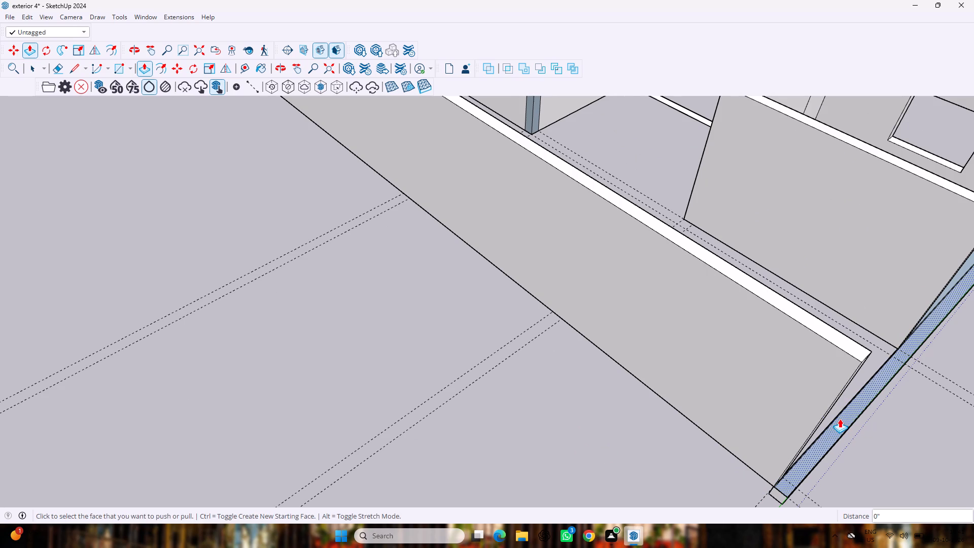
key("ctrl+z")
left_click_drag(834, 428, 830, 355)
type("10'")
key("Return")
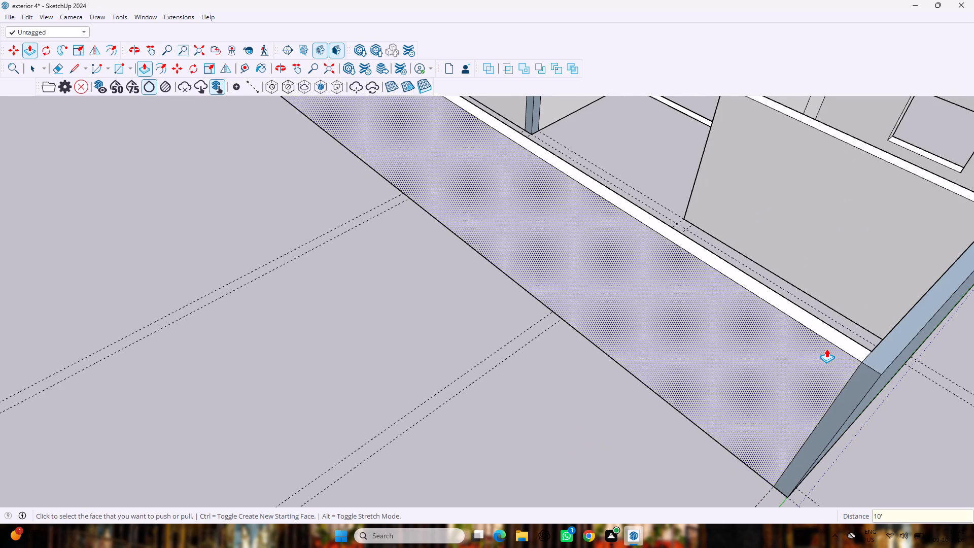
Erase the thin threshold strip left on the floor across the front doorway opening.
scroll(826, 349, "down", 20)
scroll(826, 349, "down", 1)
middle_click_drag(859, 215, 271, 43)
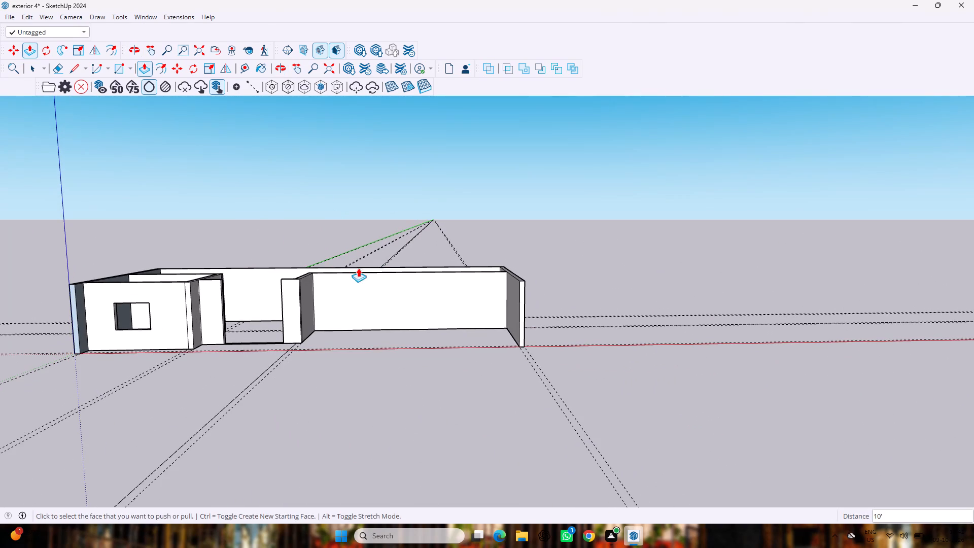
middle_click_drag(317, 313, 344, 420)
scroll(344, 420, "down", 1)
scroll(344, 417, "up", 3)
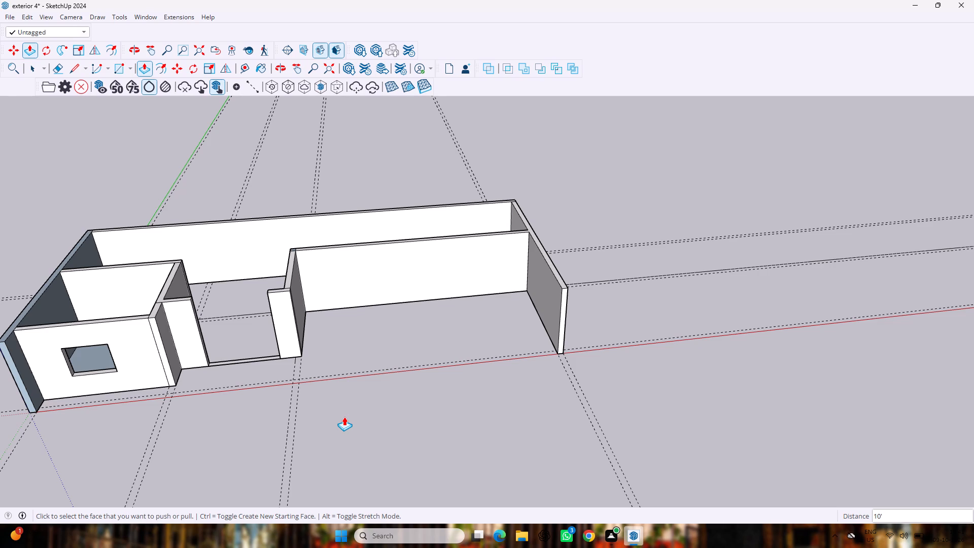
key("space")
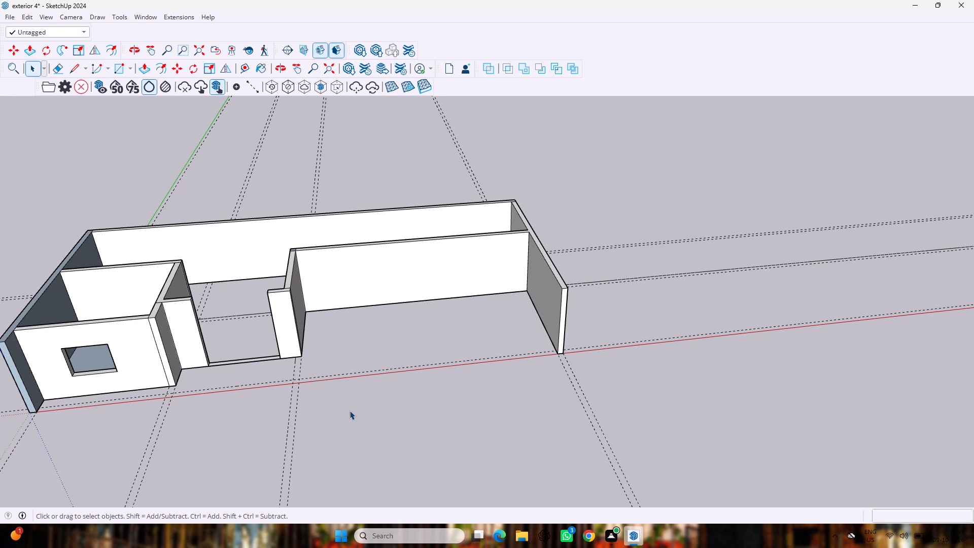
scroll(265, 409, "up", 6)
middle_click_drag(242, 357, 252, 357)
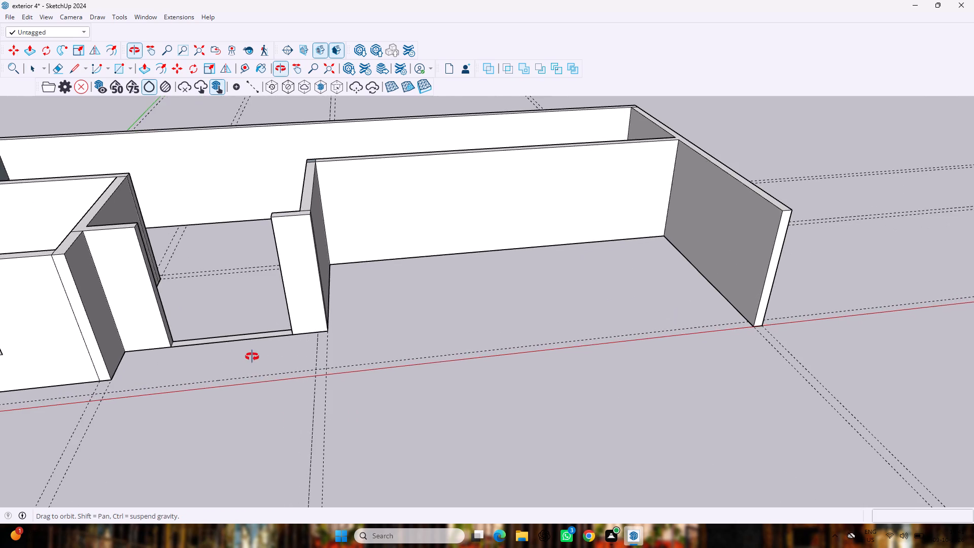
middle_click_drag(252, 357, 319, 338)
scroll(319, 338, "down", 6)
scroll(171, 390, "up", 4)
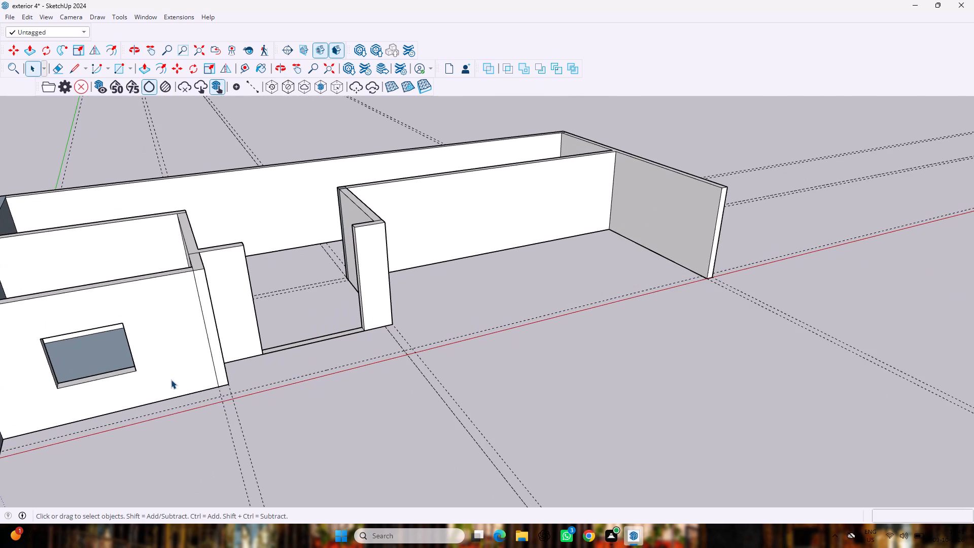
key("e")
scroll(216, 366, "up", 8)
left_click_drag(398, 308, 400, 309)
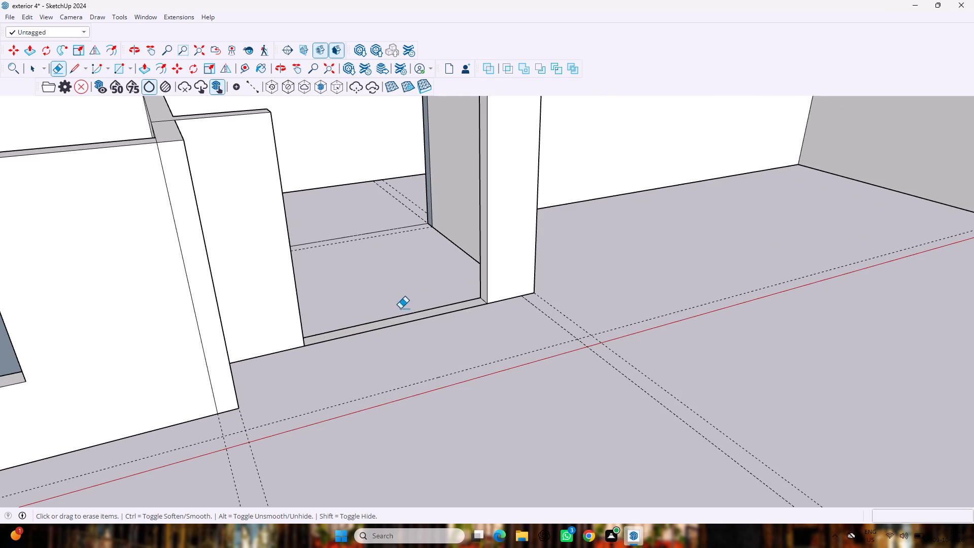
left_click_drag(400, 309, 409, 334)
scroll(401, 329, "down", 8)
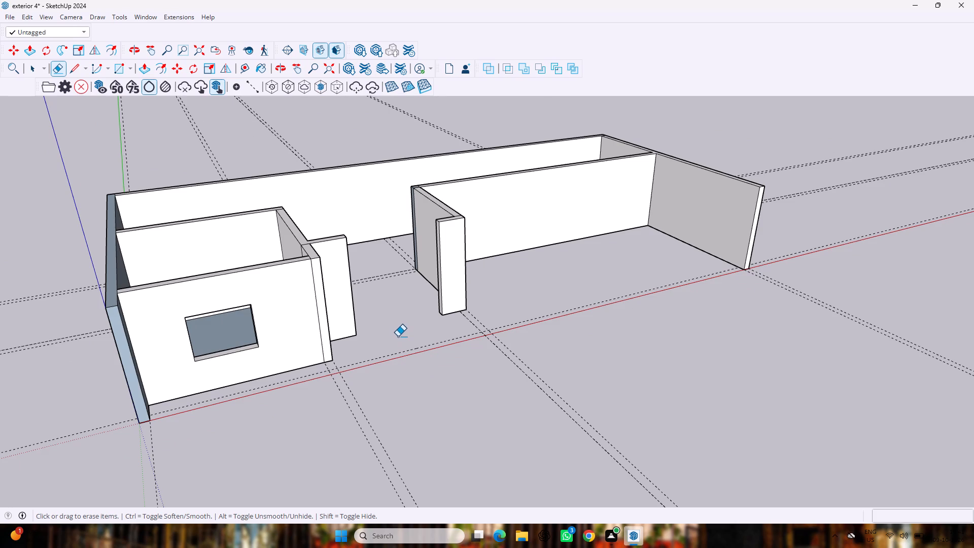
Push/Pull the bottom face of the front wall's window opening down about 1' 7 5/16" to lower the sill.
scroll(398, 336, "up", 2)
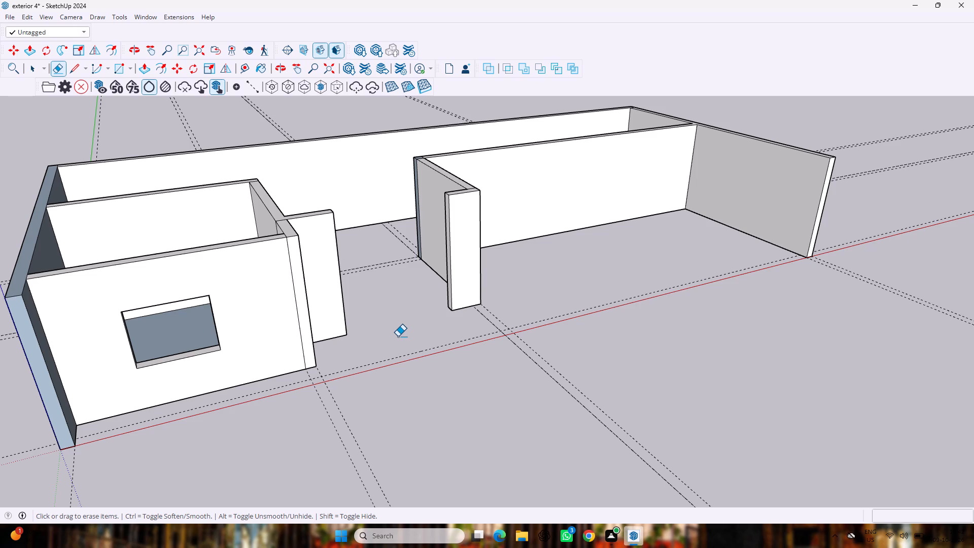
key("space")
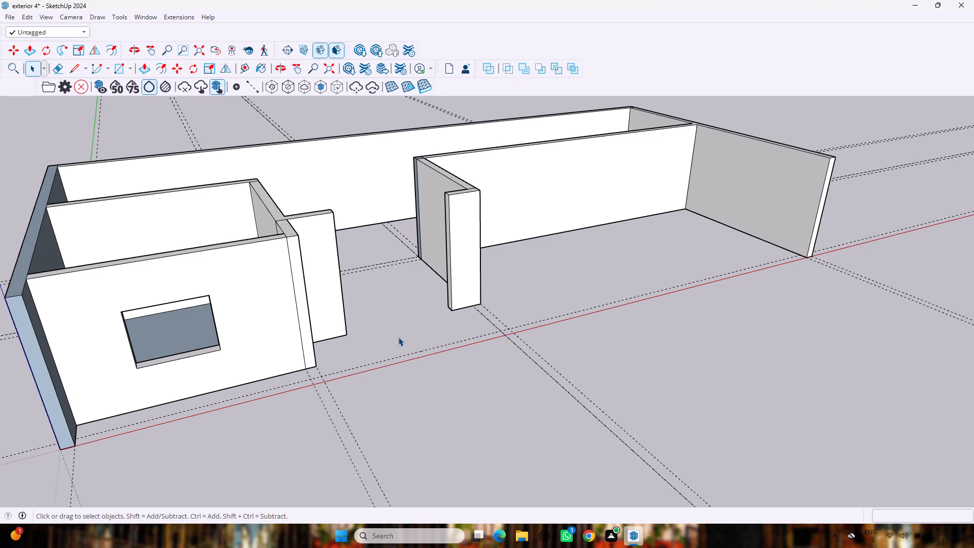
scroll(399, 337, "down", 5)
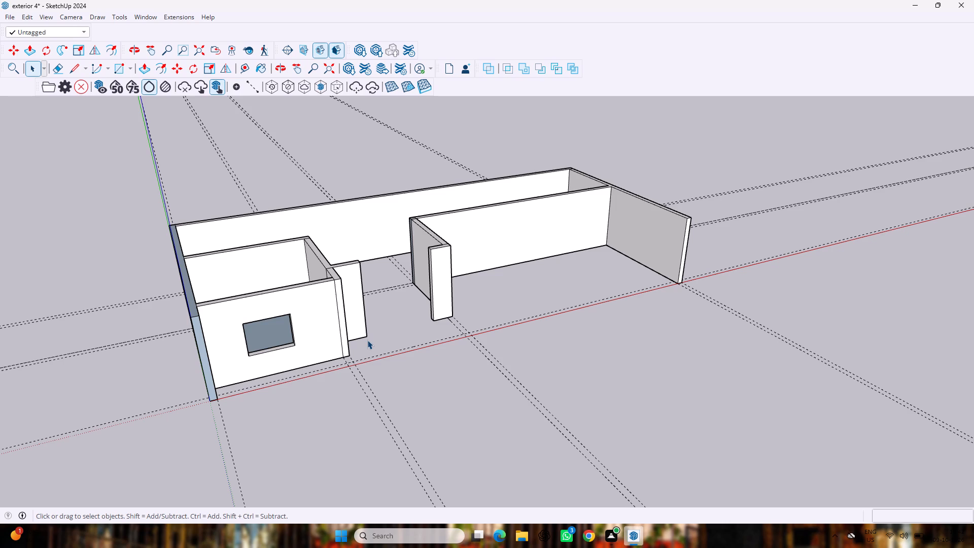
key("p")
scroll(321, 371, "up", 4)
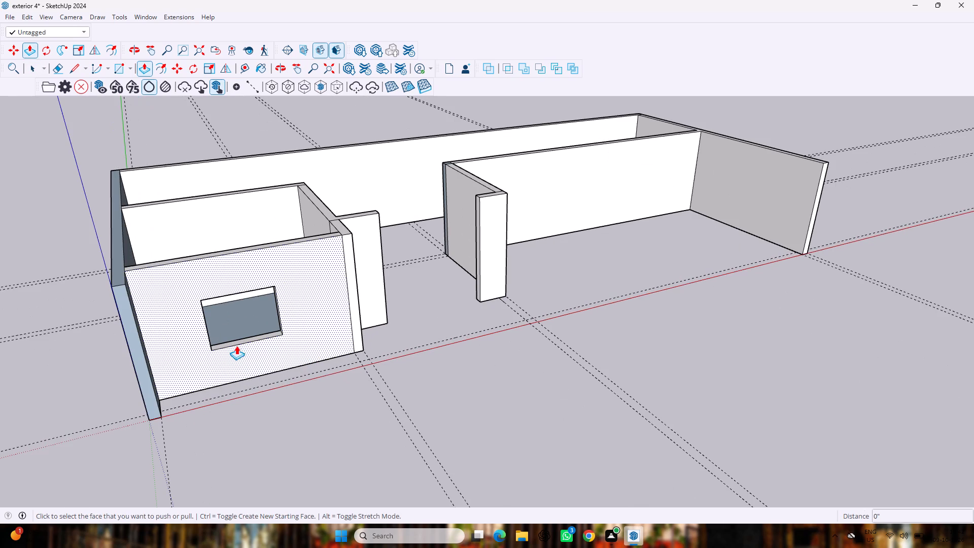
scroll(229, 344, "up", 4)
middle_click_drag(231, 336, 230, 276)
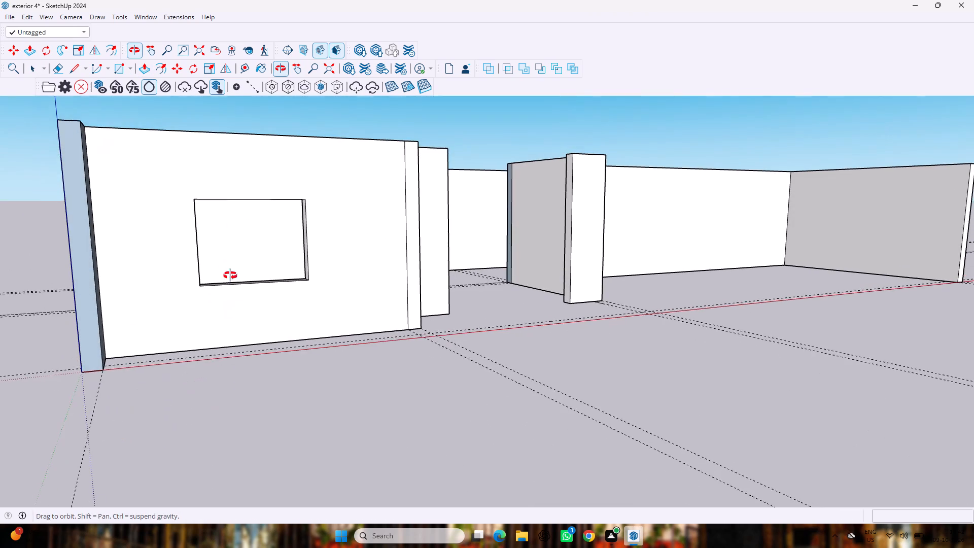
middle_click_drag(230, 276, 230, 281)
middle_click_drag(231, 282, 242, 326)
scroll(238, 311, "up", 4)
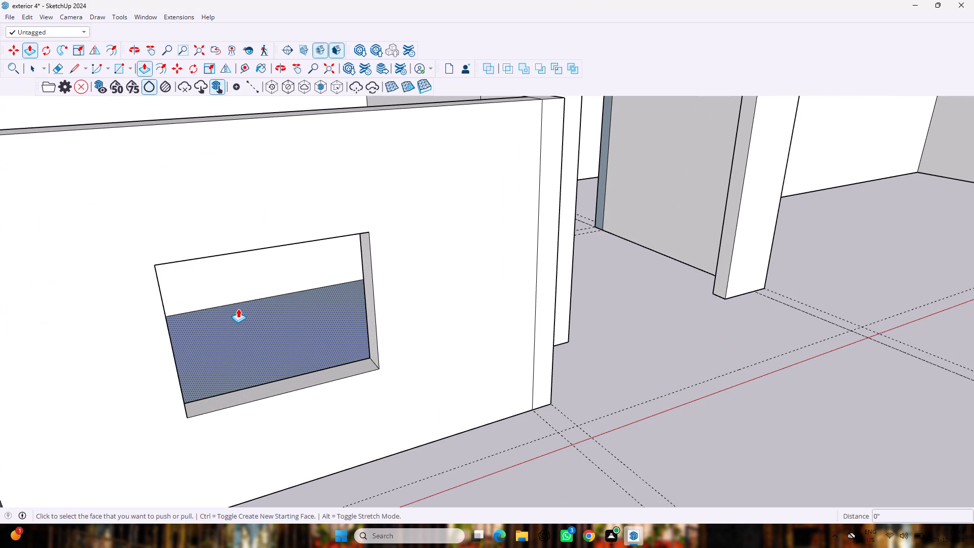
scroll(272, 341, "up", 4)
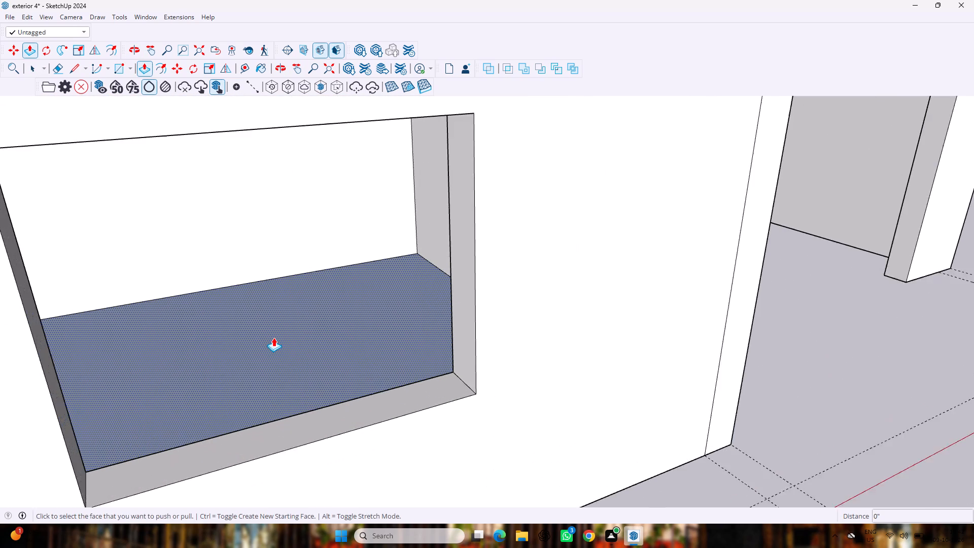
scroll(273, 337, "up", 2)
scroll(275, 334, "down", 3)
left_click_drag(297, 409, 305, 419)
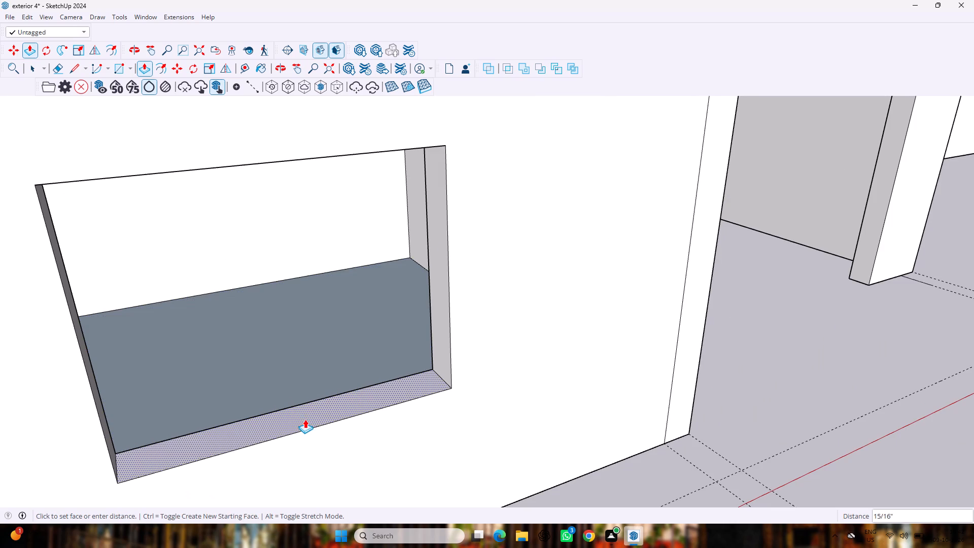
left_click_drag(305, 419, 344, 485)
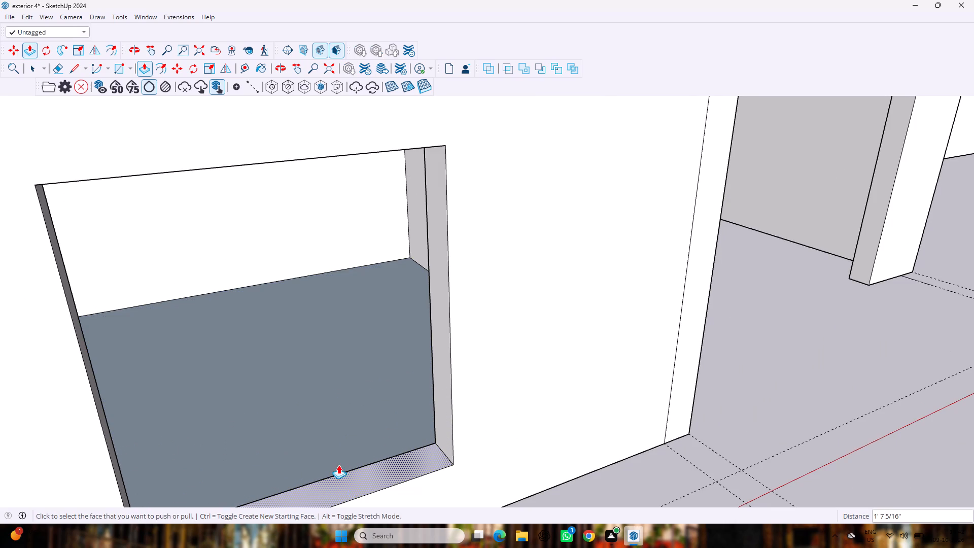
scroll(308, 366, "down", 6)
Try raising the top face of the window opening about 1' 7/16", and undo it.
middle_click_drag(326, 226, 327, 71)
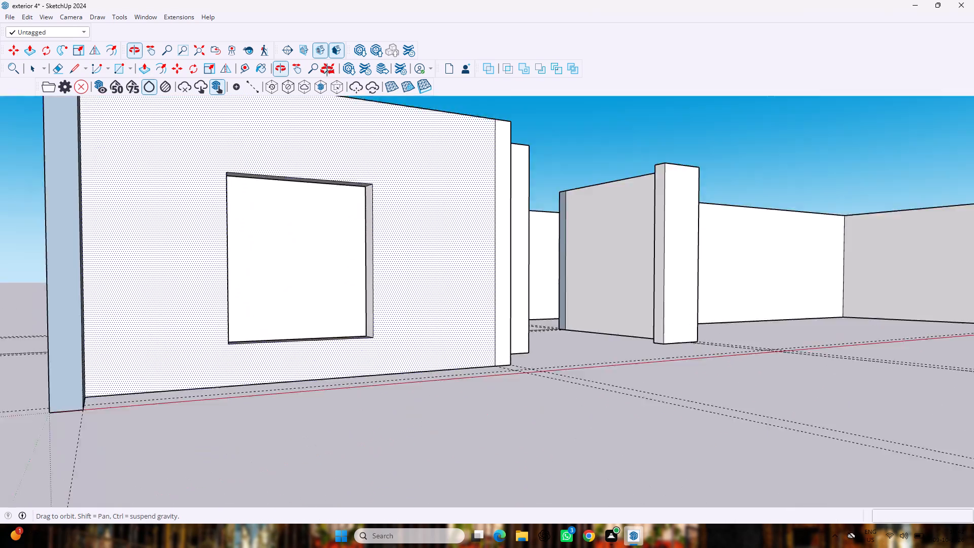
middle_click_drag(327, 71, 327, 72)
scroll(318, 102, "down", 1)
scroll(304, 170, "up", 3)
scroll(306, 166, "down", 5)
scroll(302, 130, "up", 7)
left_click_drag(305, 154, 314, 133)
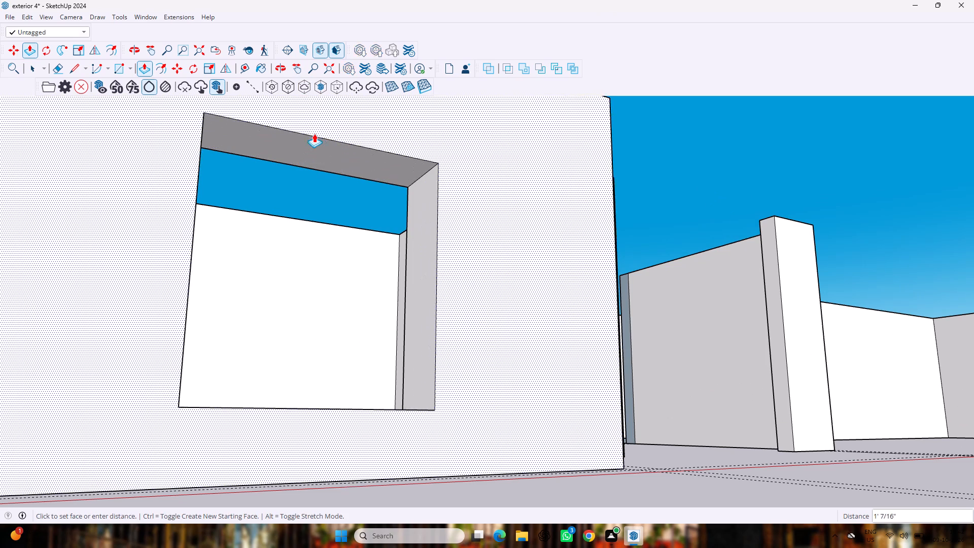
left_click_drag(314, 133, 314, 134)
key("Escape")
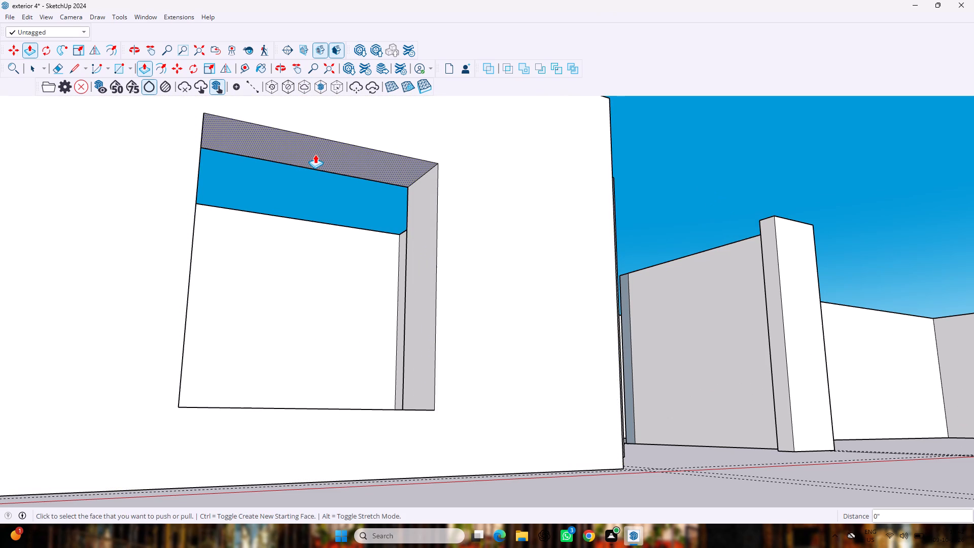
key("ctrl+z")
Push/Pull the top face of the window opening up about 1' 1 1/8" to make the opening taller.
scroll(316, 157, "up", 1)
scroll(316, 156, "down", 1)
scroll(316, 156, "up", 4)
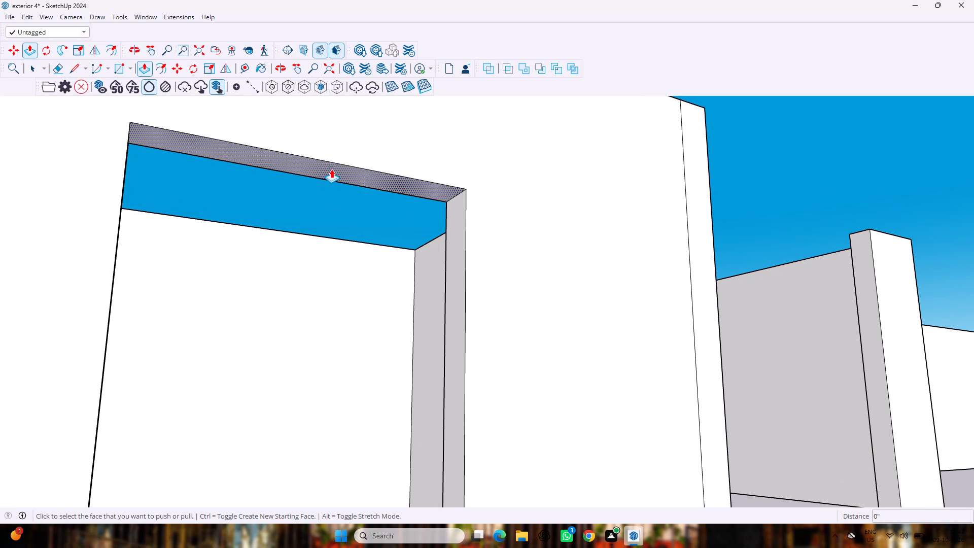
left_click_drag(332, 169, 354, 106)
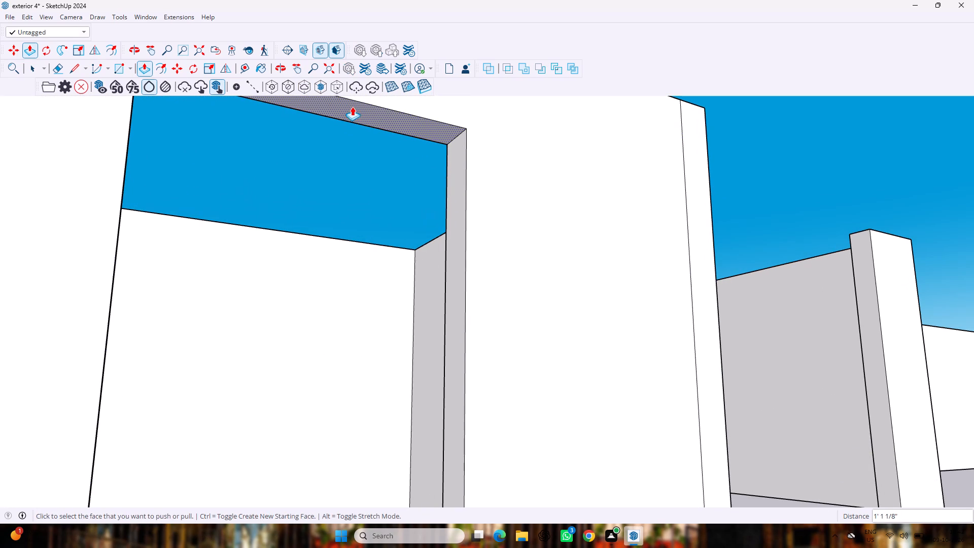
scroll(351, 109, "down", 17)
middle_click_drag(336, 117, 339, 219)
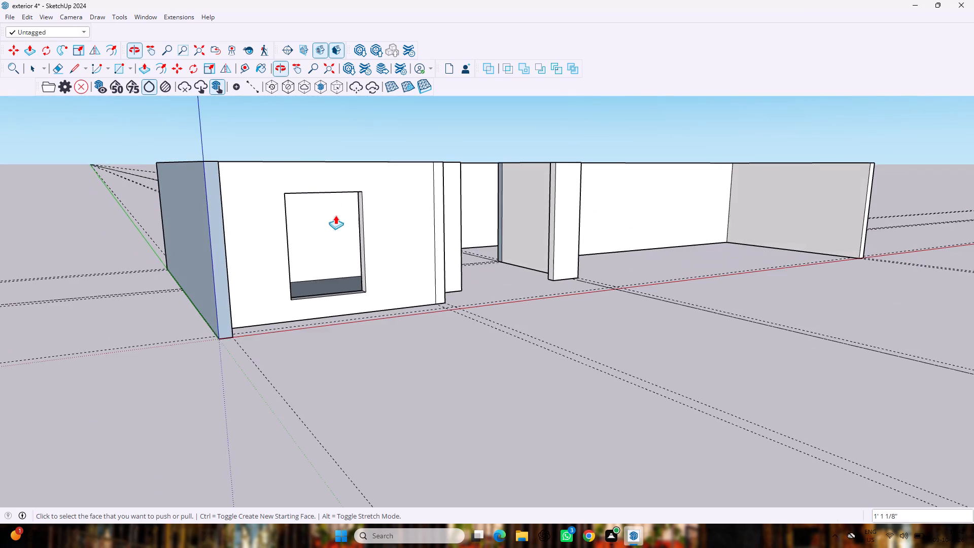
scroll(324, 173, "up", 3)
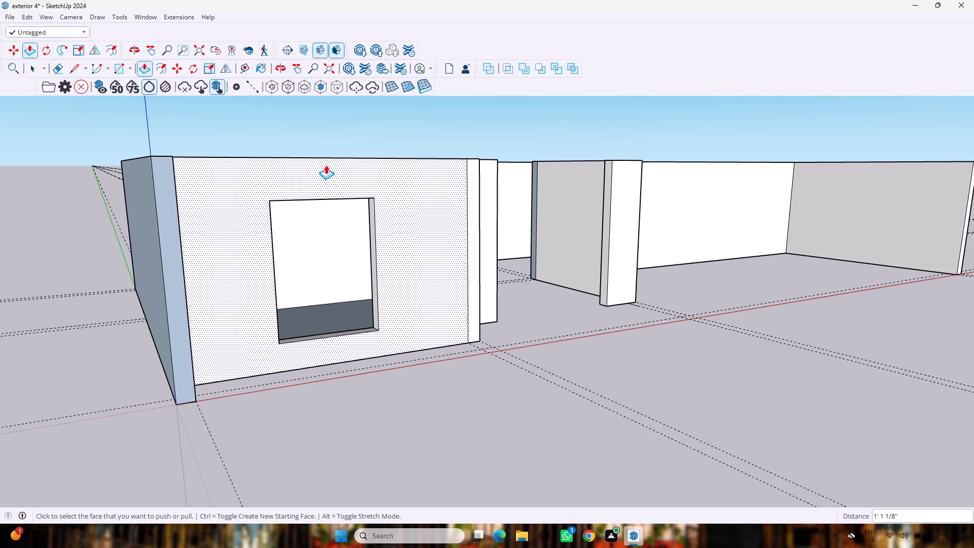
Draw a 30' by 65' rectangle across the tops of the walls, between opposite outer corners of the building.
key("space")
scroll(408, 191, "down", 3)
middle_click_drag(433, 181, 392, 224)
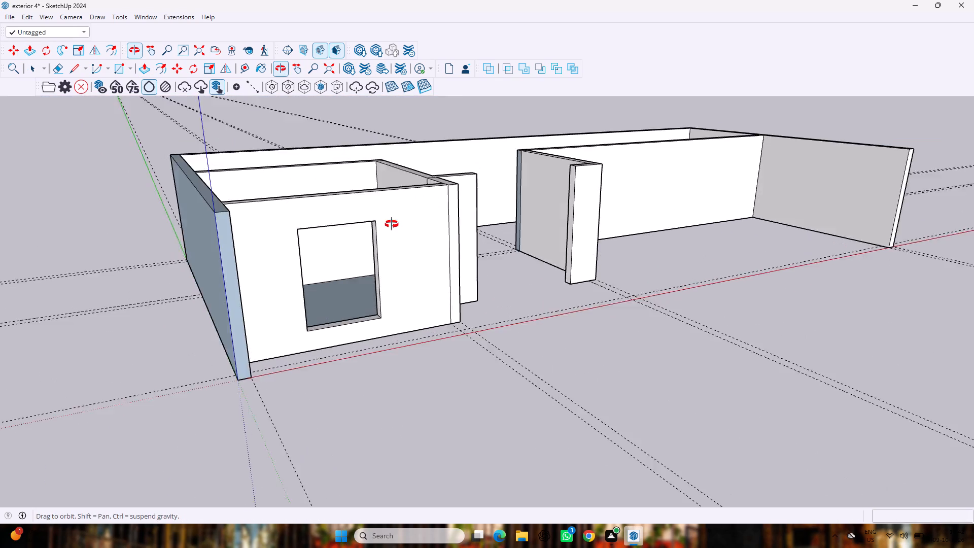
middle_click_drag(392, 224, 325, 230)
scroll(304, 202, "up", 3)
scroll(304, 200, "down", 3)
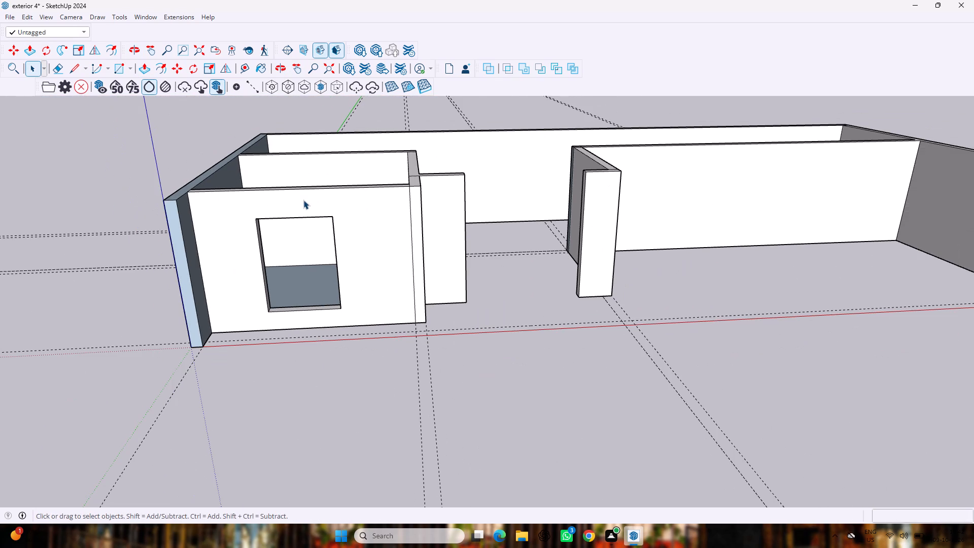
key("r")
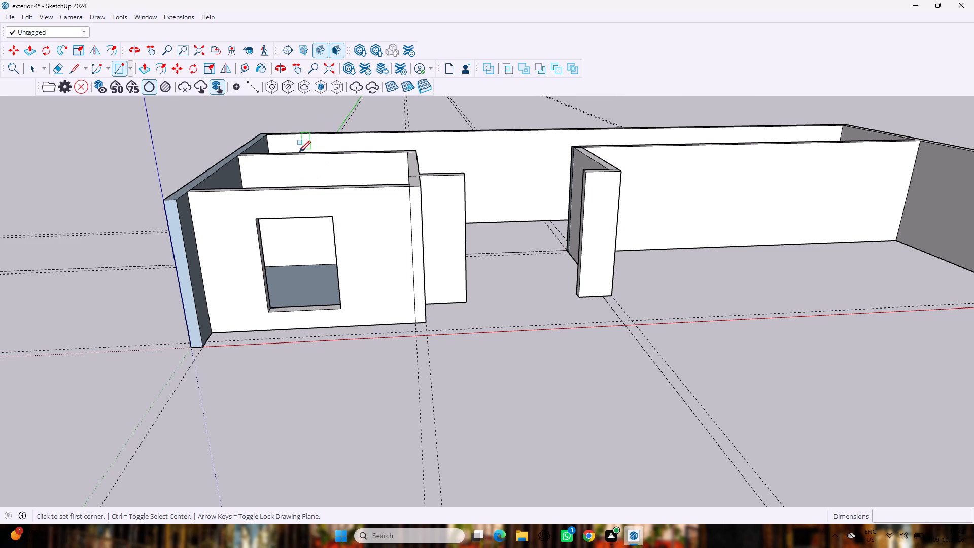
middle_click_drag(295, 147, 322, 222)
middle_click(322, 222)
scroll(322, 223, "down", 4)
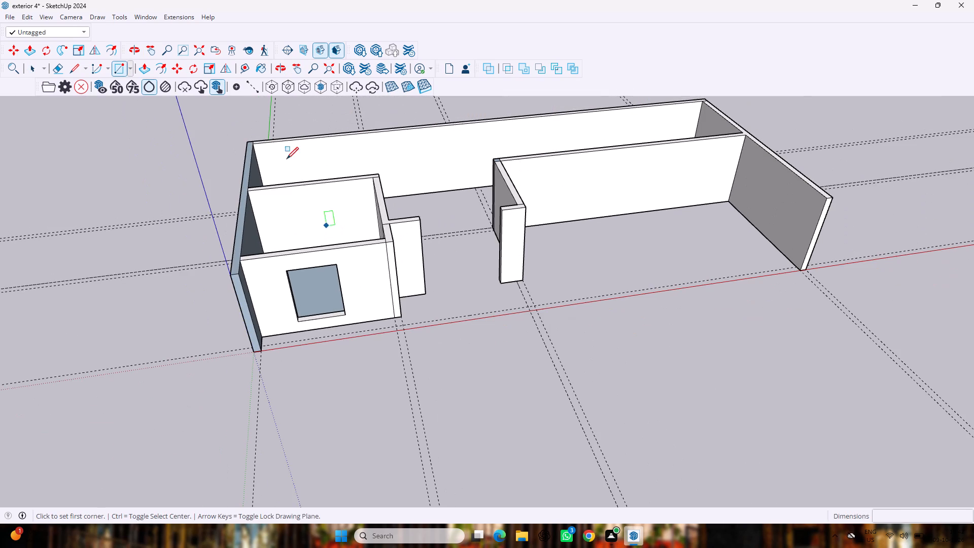
left_click(248, 143)
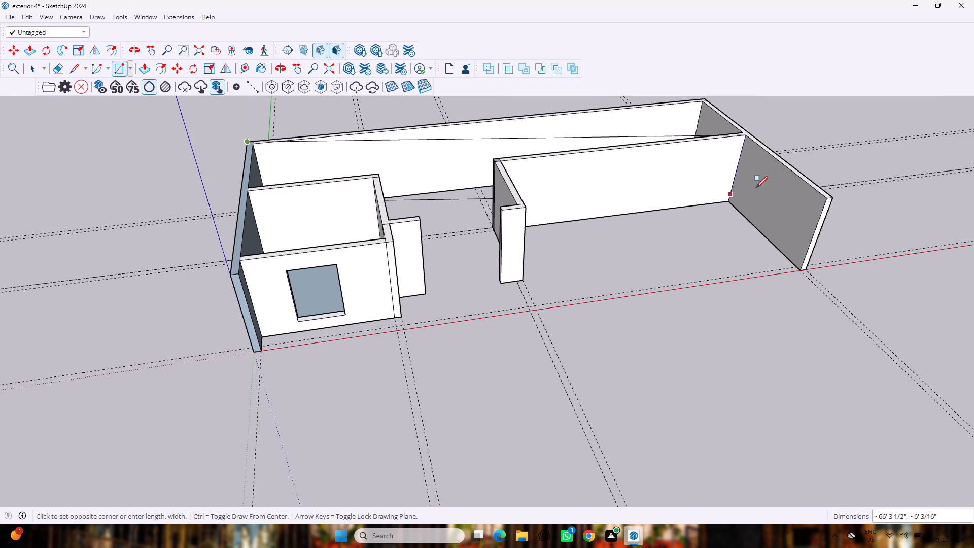
left_click(832, 196)
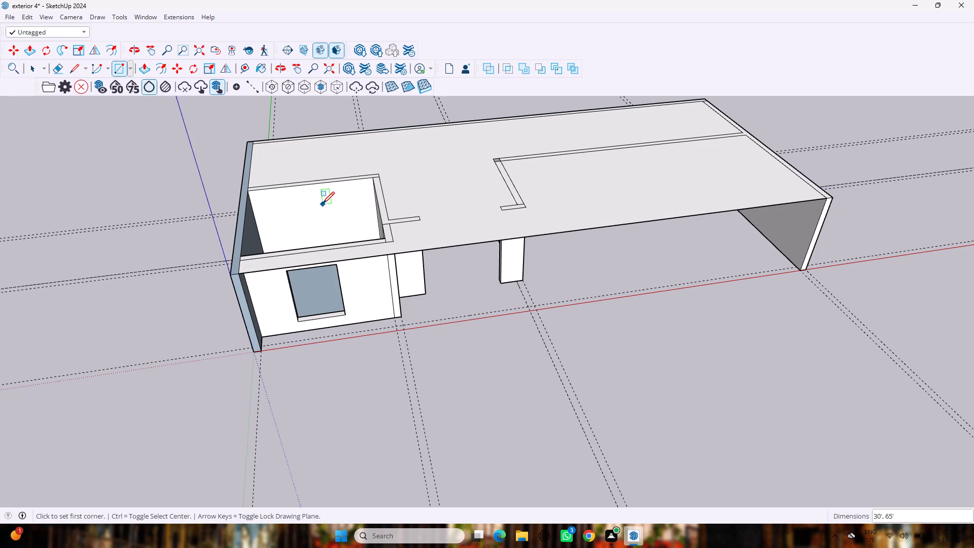
Draw a 15' by 15' rectangle over the open front corner room to close the gap in the roof face.
left_click(251, 187)
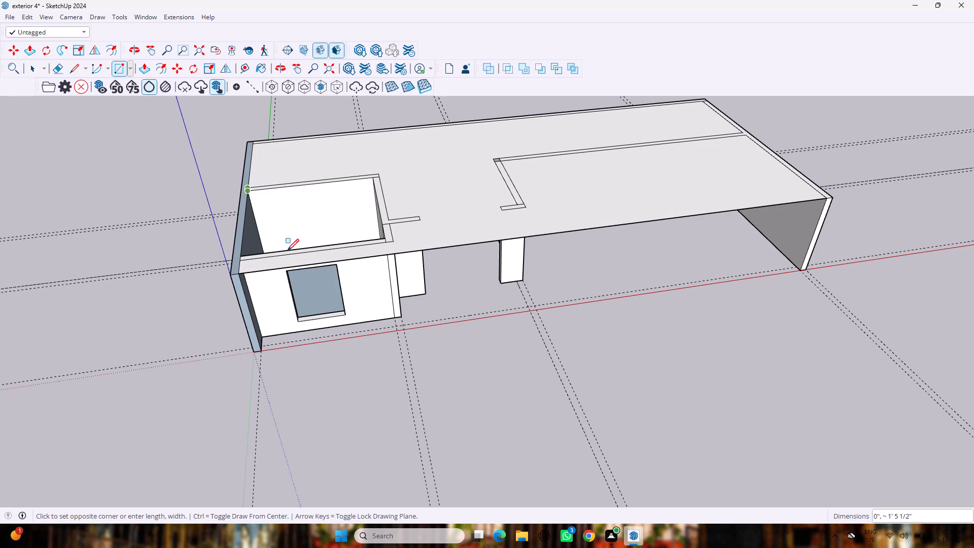
left_click(392, 239)
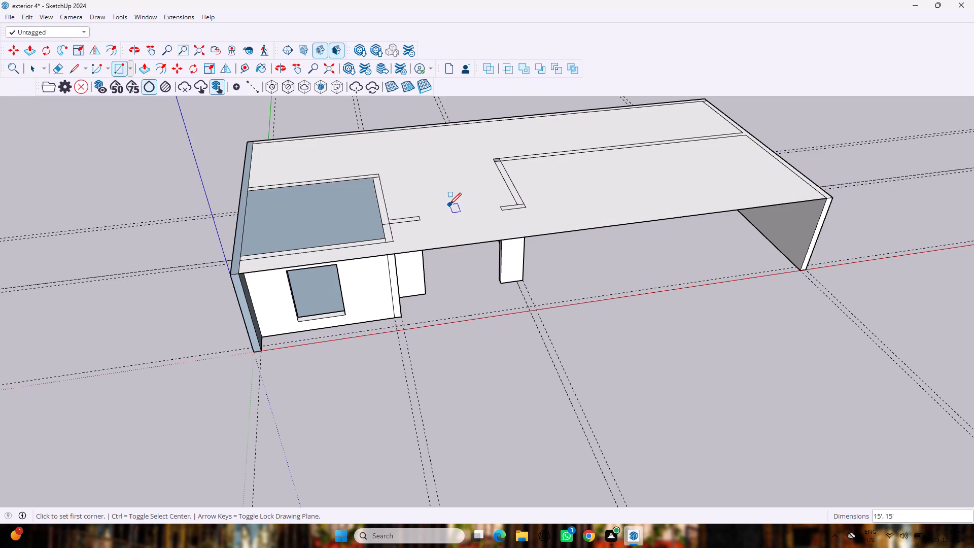
key("space")
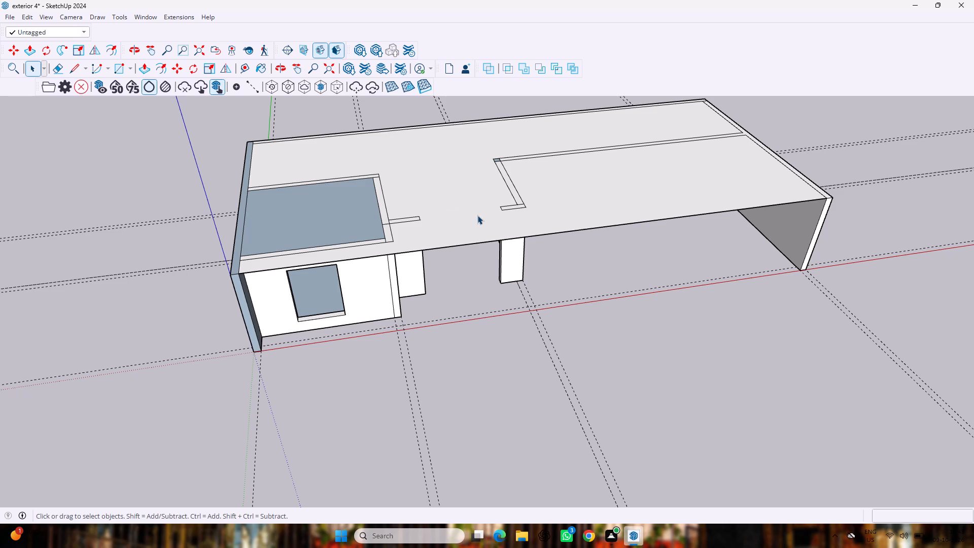
Push/Pull the main roof face up 9" to form the slab.
scroll(398, 214, "down", 5)
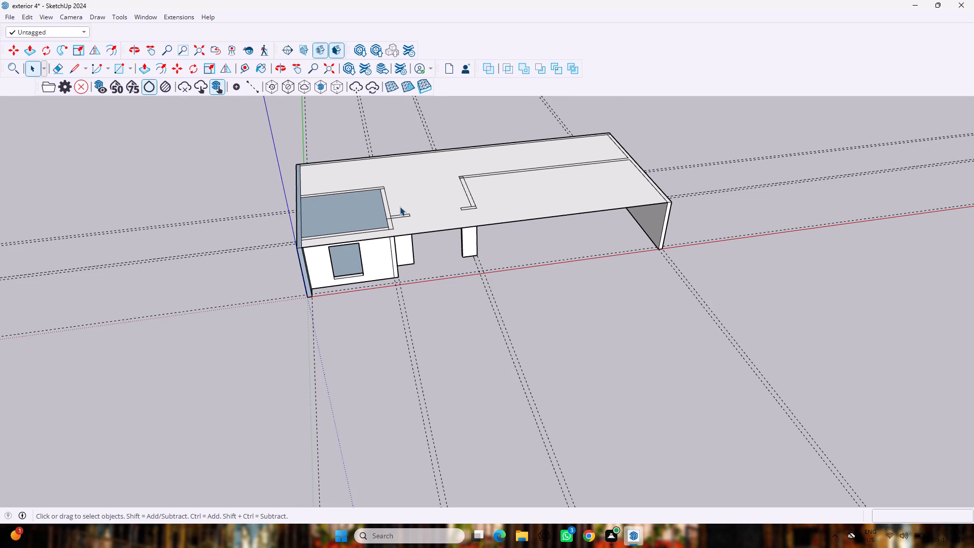
key("p")
left_click_drag(400, 180, 404, 136)
key("9")
key("shift+quotedbl")
key("Return")
Push/Pull the roof face over the square front room up 9" to match the slab.
scroll(404, 226, "up", 7)
left_click_drag(337, 209, 316, 235)
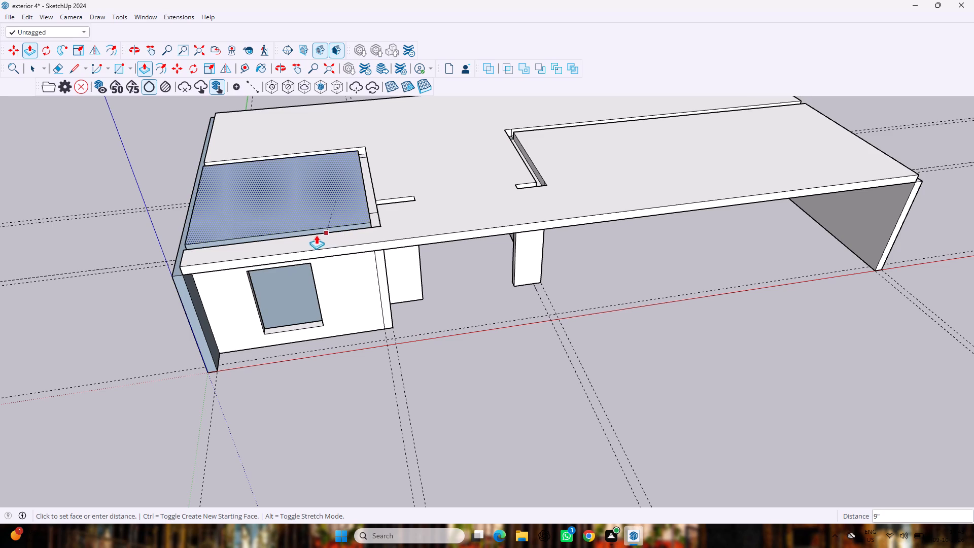
left_click_drag(316, 235, 305, 234)
Raise the recessed strips over the square room's inner side wall and its adjoining short stub 9", flush with the slab.
scroll(416, 202, "up", 4)
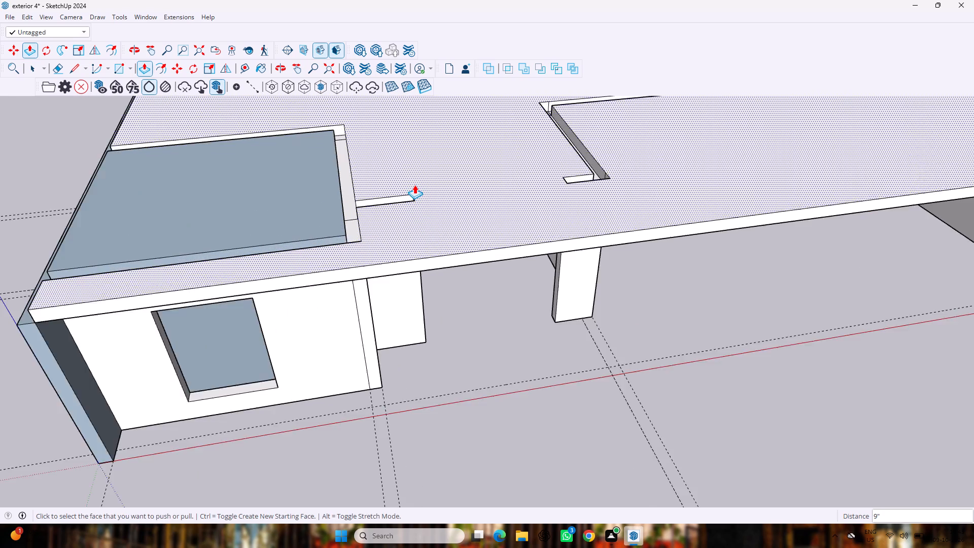
scroll(414, 185, "up", 3)
left_click_drag(323, 239, 325, 218)
left_click_drag(327, 172, 307, 174)
scroll(292, 80, "up", 3)
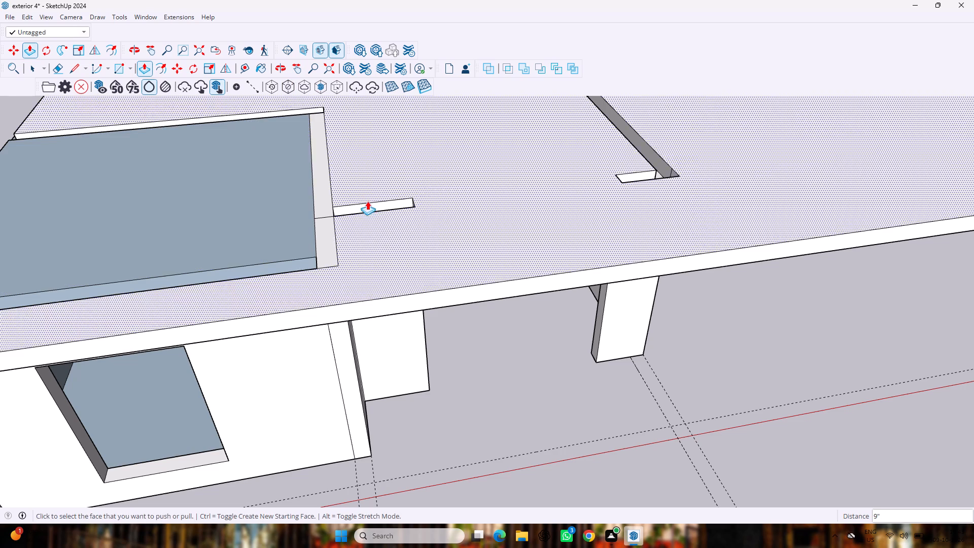
scroll(367, 200, "up", 8)
middle_click_drag(369, 193, 414, 309)
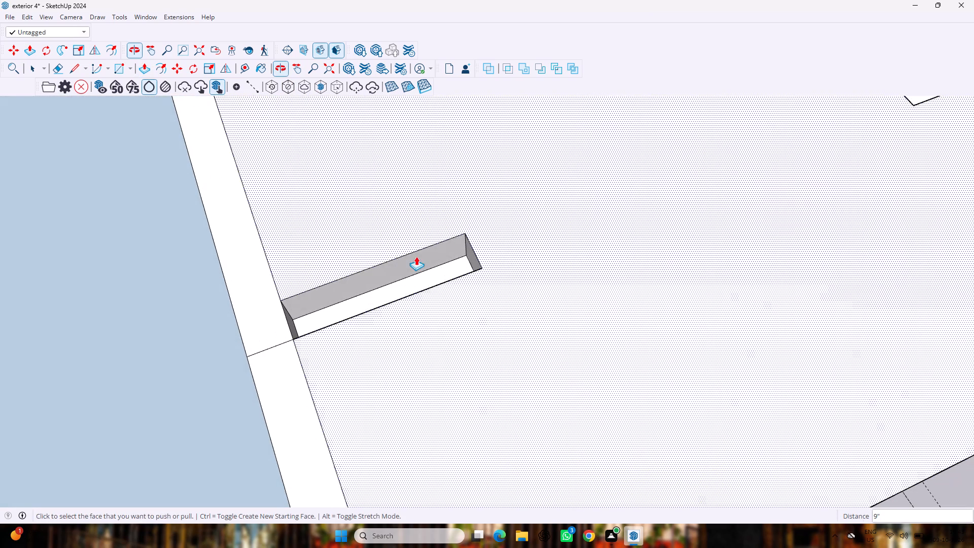
left_click_drag(421, 273, 392, 251)
Raise the recessed strips over the interior cross wall and its end stub 9", flush with the slab.
scroll(387, 241, "down", 17)
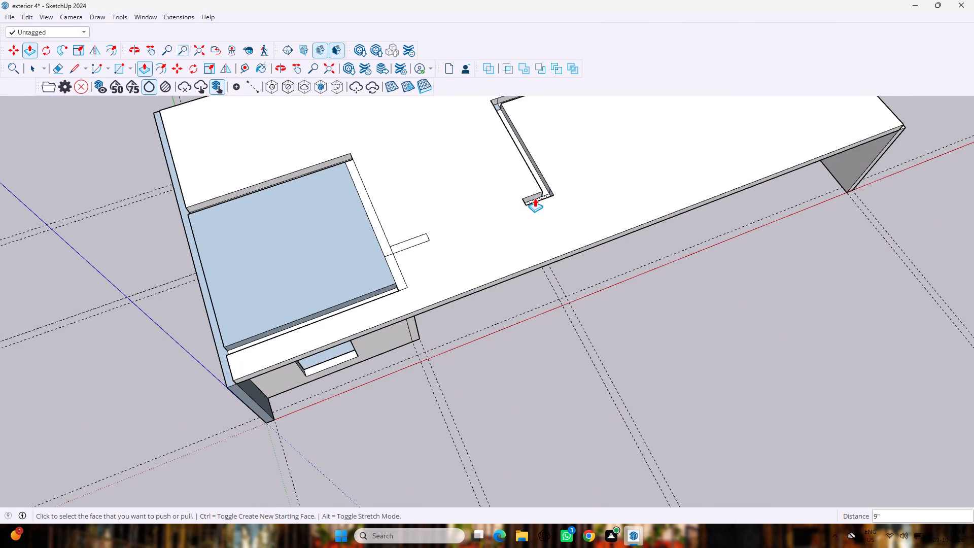
scroll(548, 182, "up", 8)
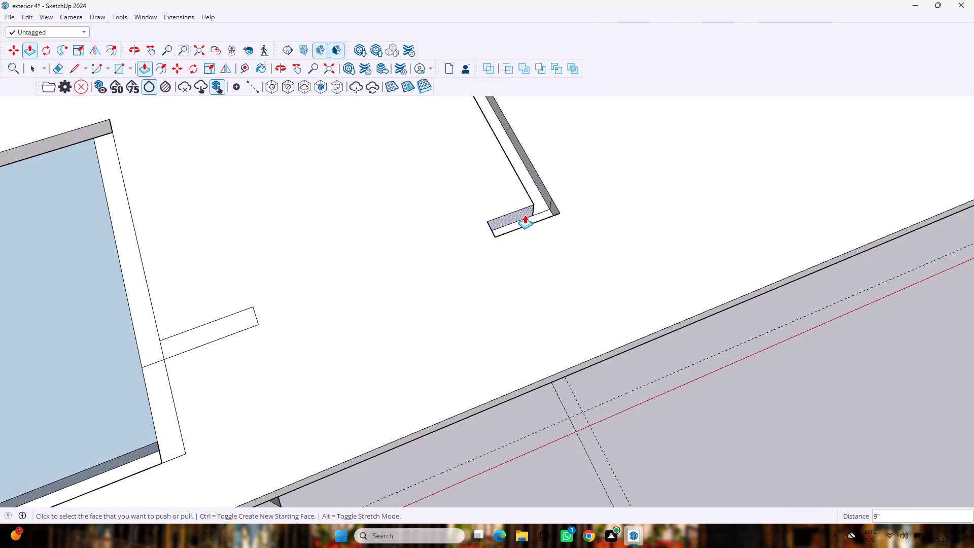
scroll(536, 200, "up", 4)
left_click_drag(537, 194, 511, 180)
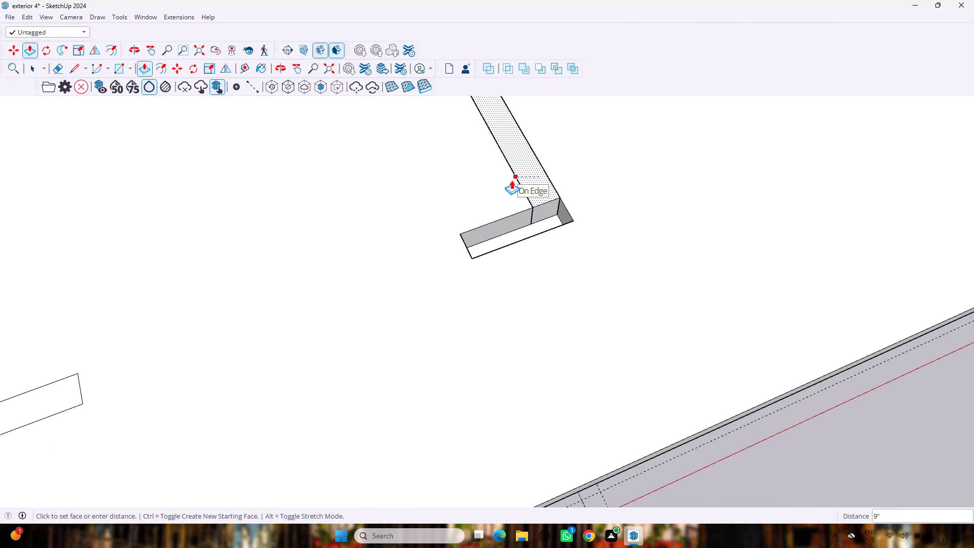
left_click_drag(511, 180, 511, 181)
left_click_drag(505, 234, 482, 215)
scroll(480, 211, "down", 6)
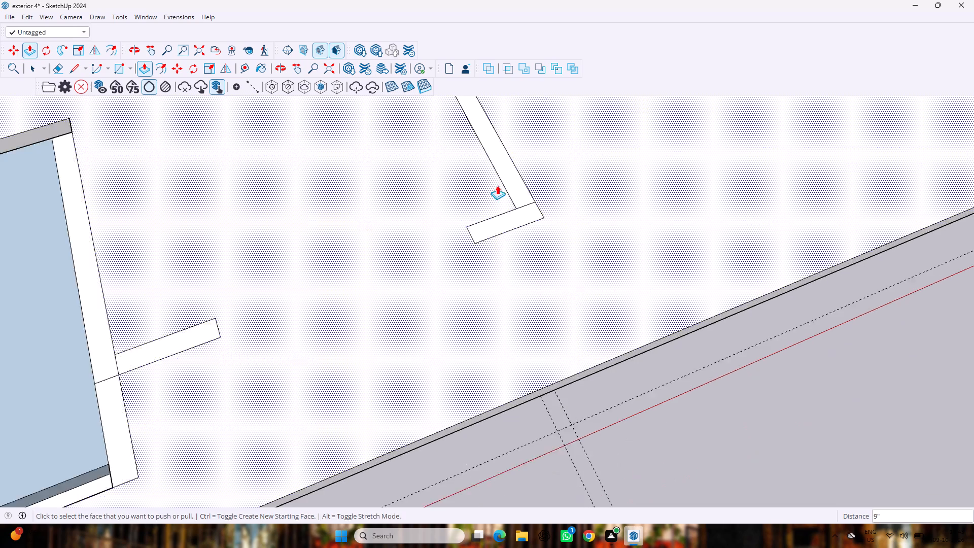
Push/Pull the recessed strip over the long interior partition wall up 9", flush with the slab.
scroll(497, 185, "down", 17)
scroll(563, 109, "down", 1)
scroll(571, 87, "up", 7)
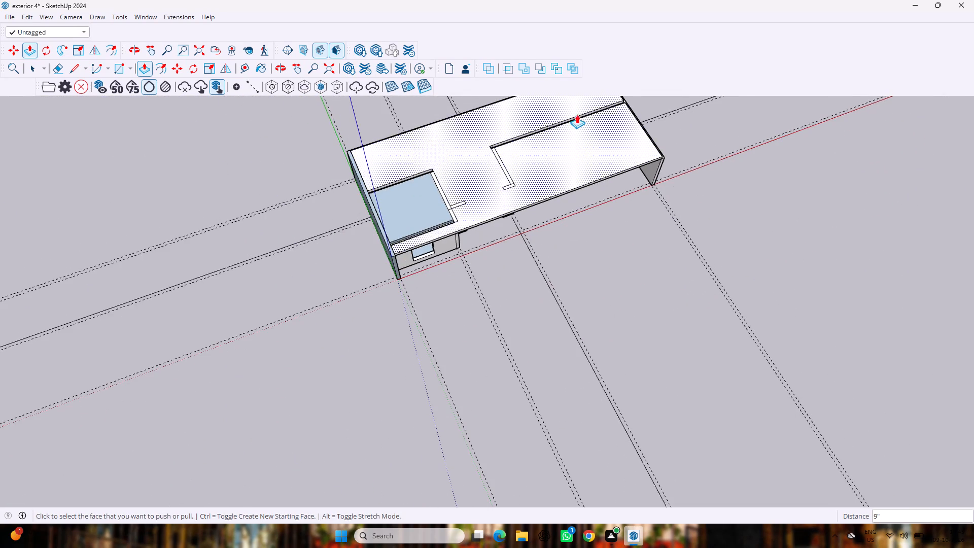
scroll(577, 114, "up", 14)
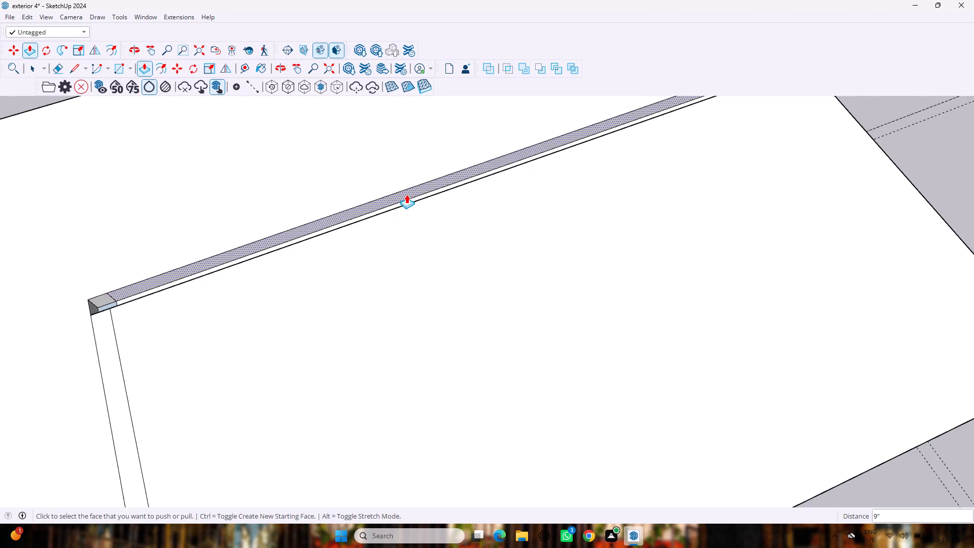
scroll(395, 185, "up", 4)
middle_click_drag(397, 186, 406, 213)
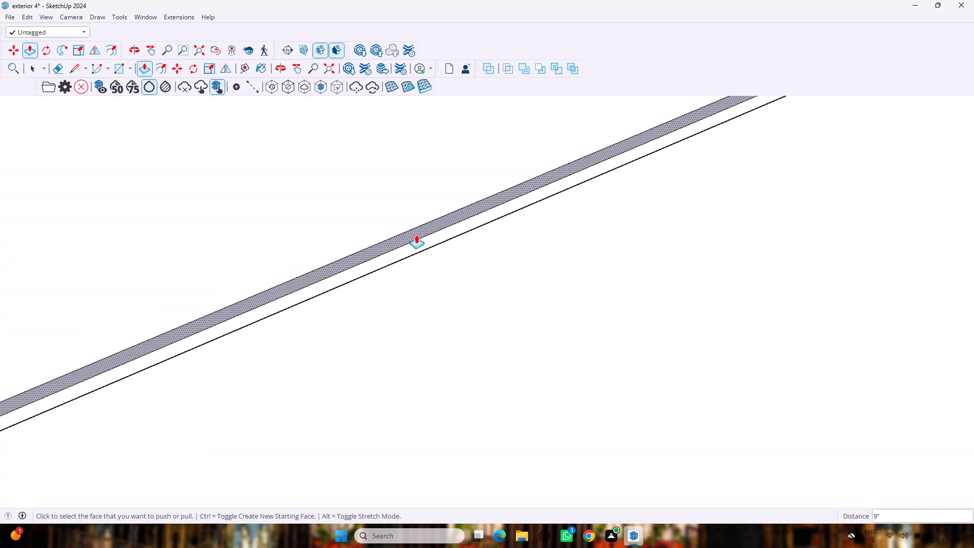
left_click_drag(419, 242, 385, 223)
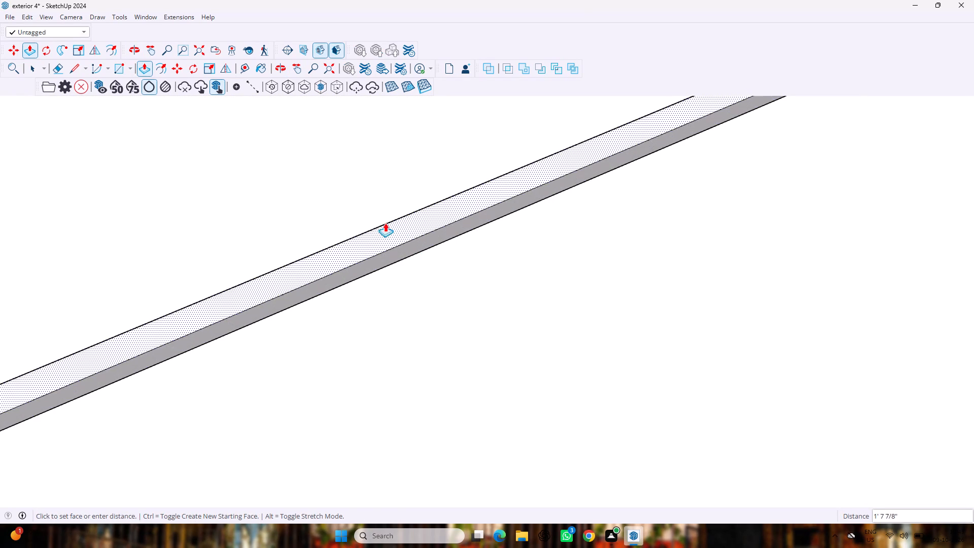
left_click_drag(385, 223, 393, 270)
scroll(386, 268, "down", 8)
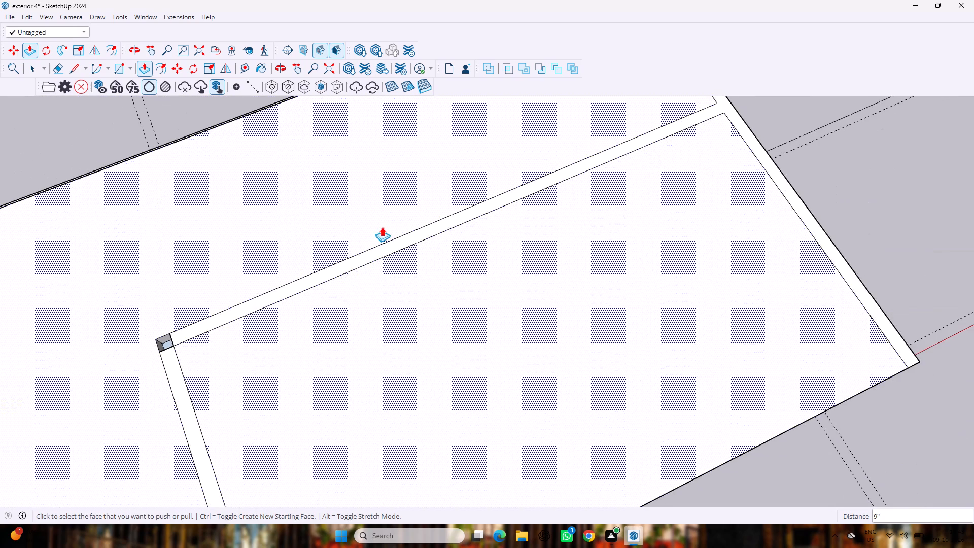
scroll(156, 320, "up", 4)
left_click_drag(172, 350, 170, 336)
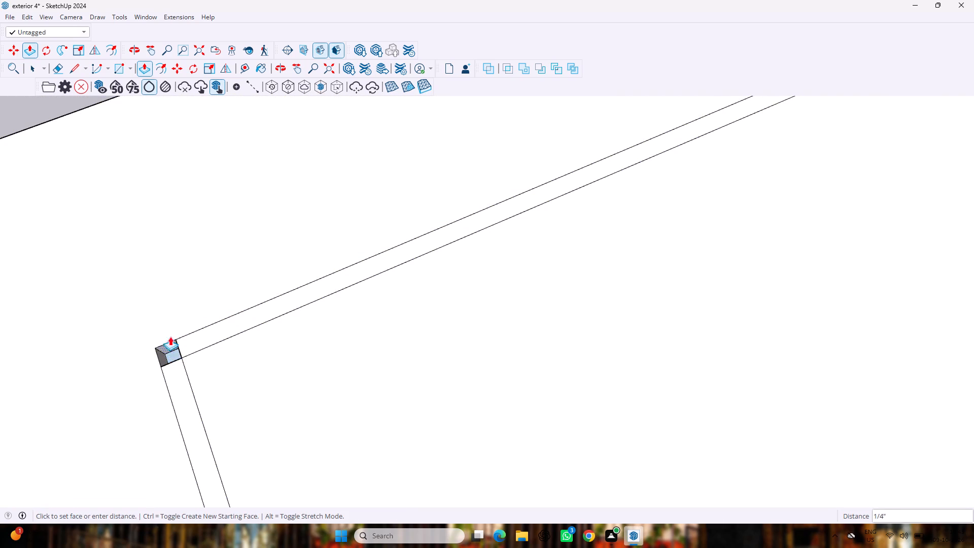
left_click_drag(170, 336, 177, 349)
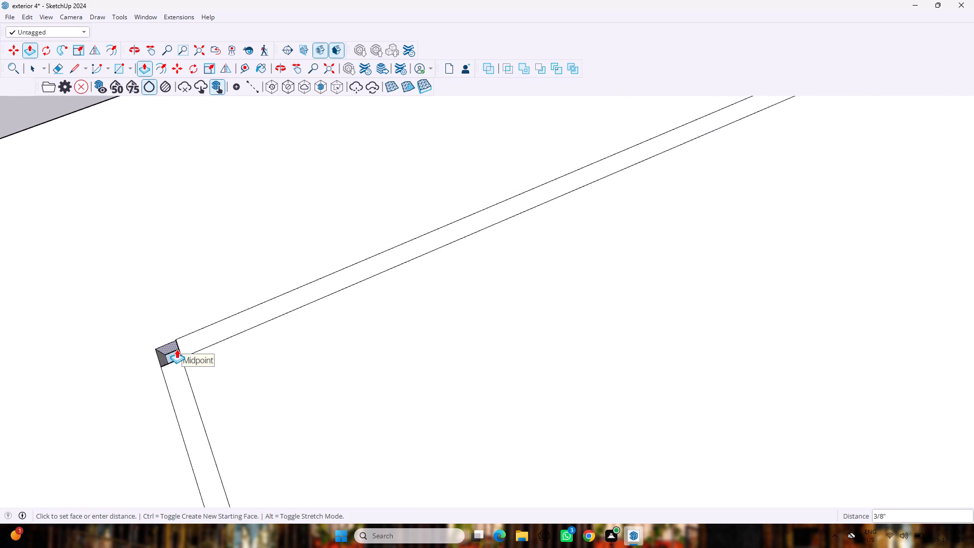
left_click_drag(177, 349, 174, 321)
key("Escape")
Fill the recessed square where the long partition meets the cross wall by pulling it 9" to the slab surface.
scroll(170, 330, "up", 4)
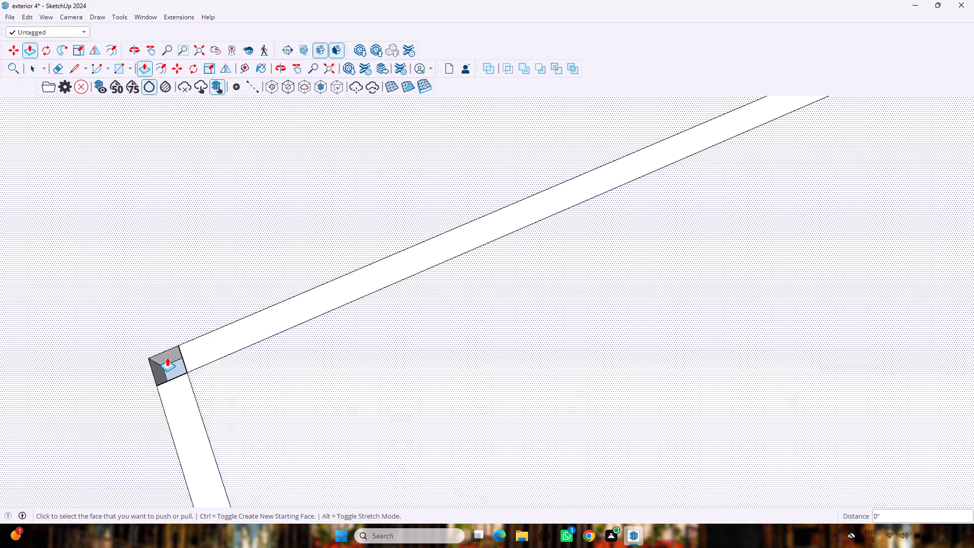
left_click(167, 358)
scroll(177, 361, "up", 6)
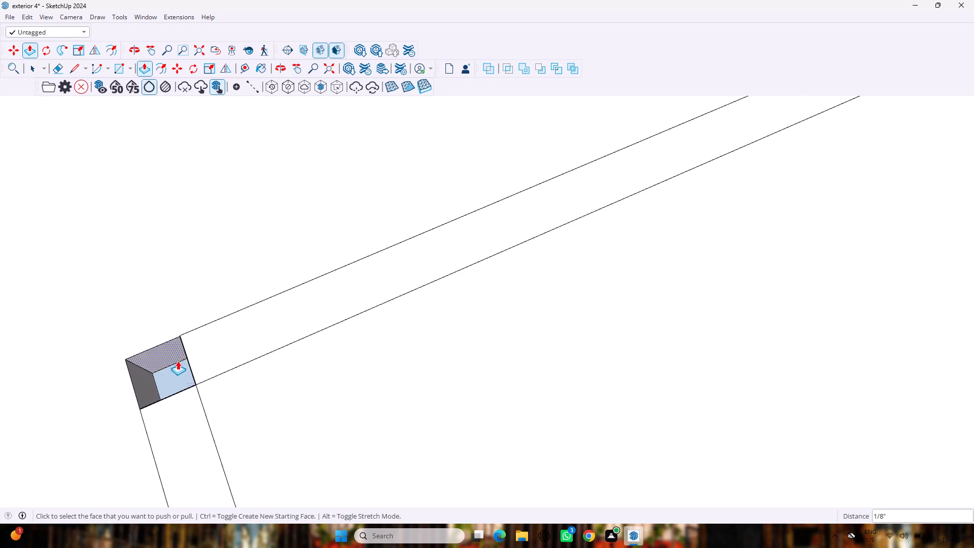
left_click_drag(173, 373, 169, 322)
scroll(166, 319, "down", 7)
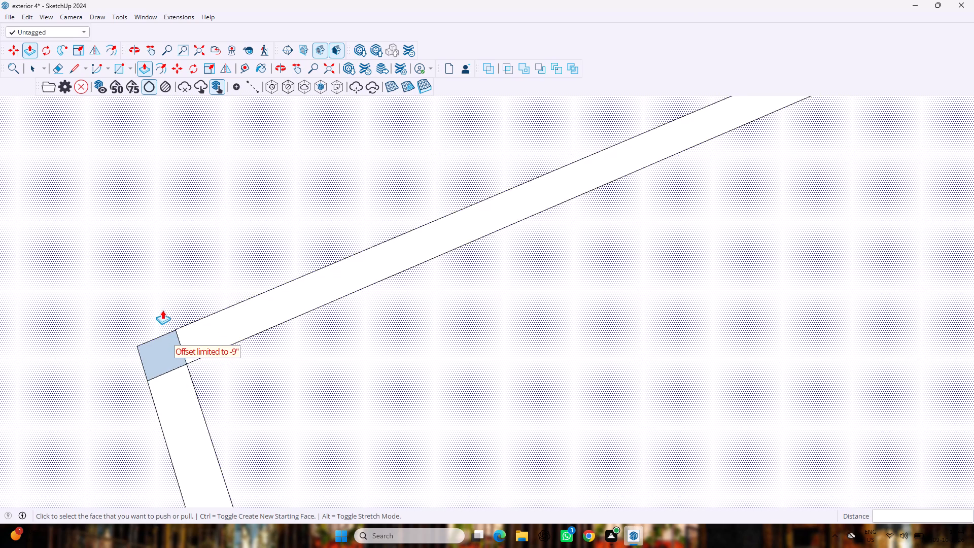
Push/Pull the recessed strip over the square room's front wall up 9", flush with the slab.
scroll(162, 310, "down", 20)
scroll(162, 310, "down", 1)
scroll(57, 353, "down", 12)
scroll(24, 368, "up", 13)
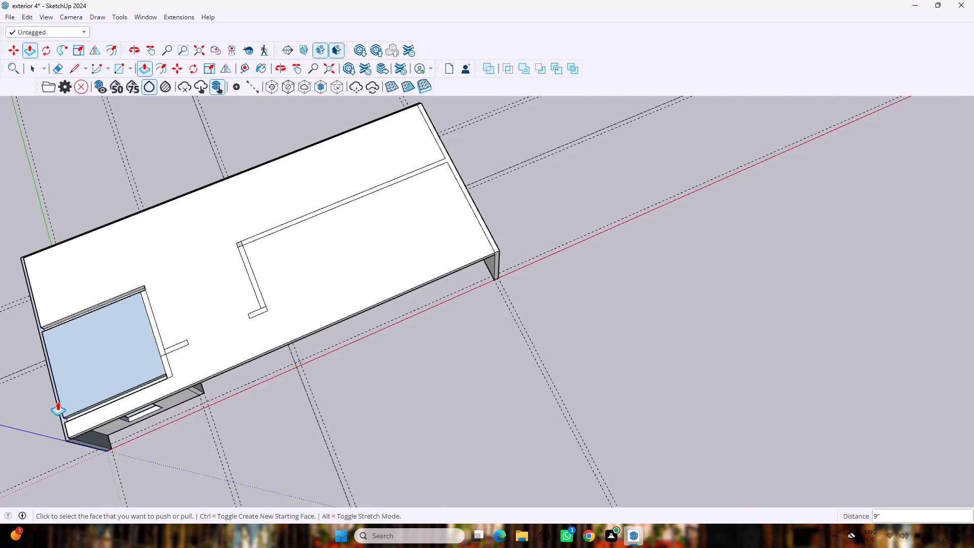
scroll(62, 415, "up", 13)
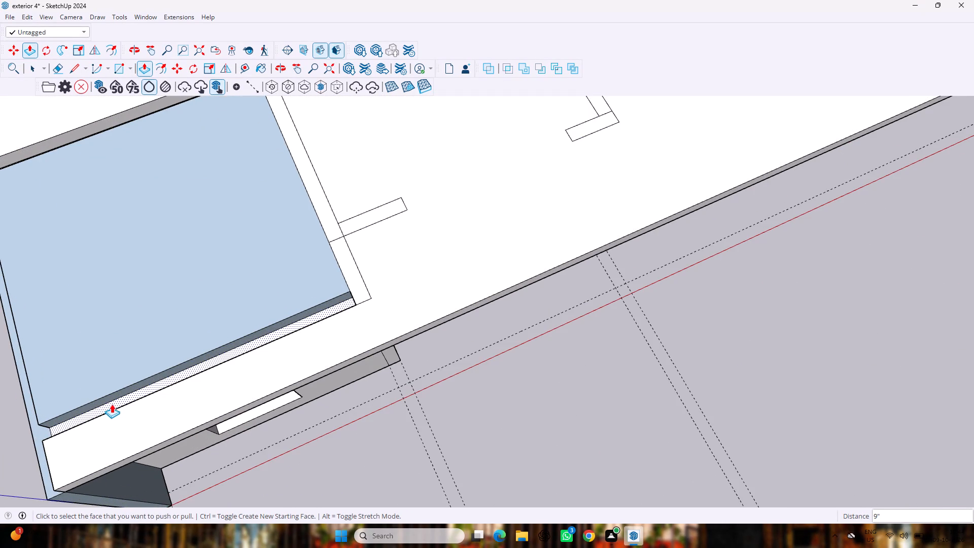
left_click_drag(113, 404, 124, 368)
scroll(123, 372, "down", 5)
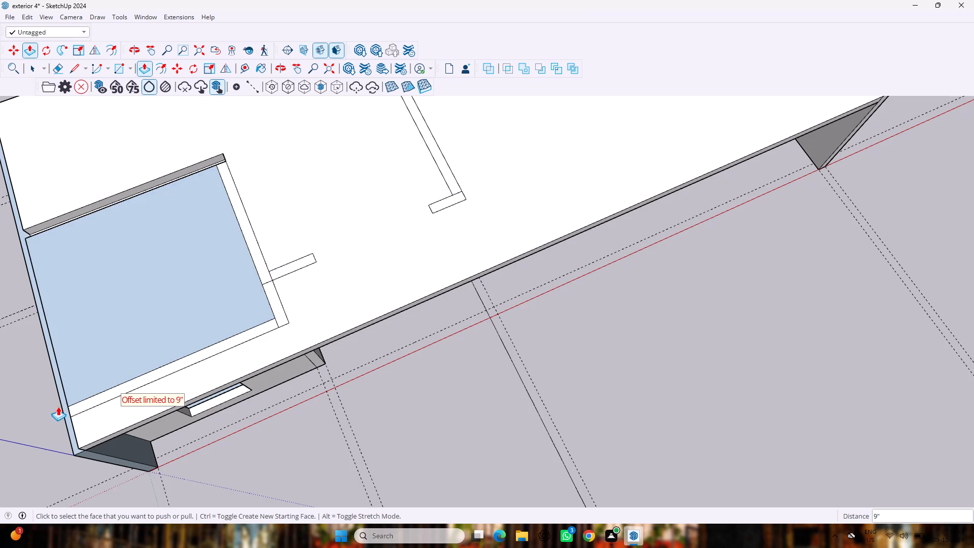
Raise the recessed strip over the outer side wall beside the square room 9", flush with the slab.
scroll(51, 407, "up", 3)
left_click_drag(66, 415, 76, 388)
Push/Pull the recessed strip over the square room's rear wall up 9", flush with the slab.
scroll(96, 266, "down", 6)
scroll(101, 180, "up", 6)
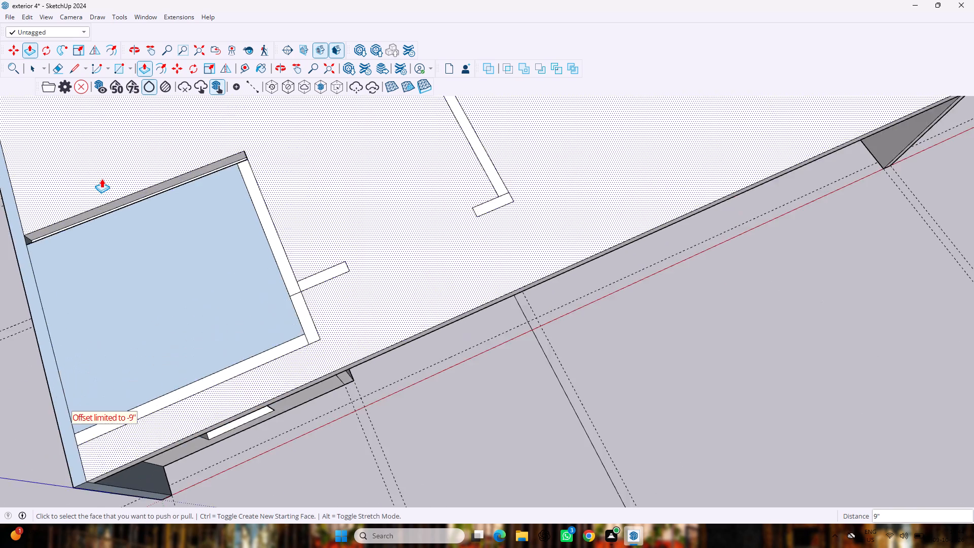
scroll(101, 179, "up", 2)
scroll(118, 216, "up", 4)
middle_click_drag(129, 234, 145, 266)
scroll(147, 254, "down", 1)
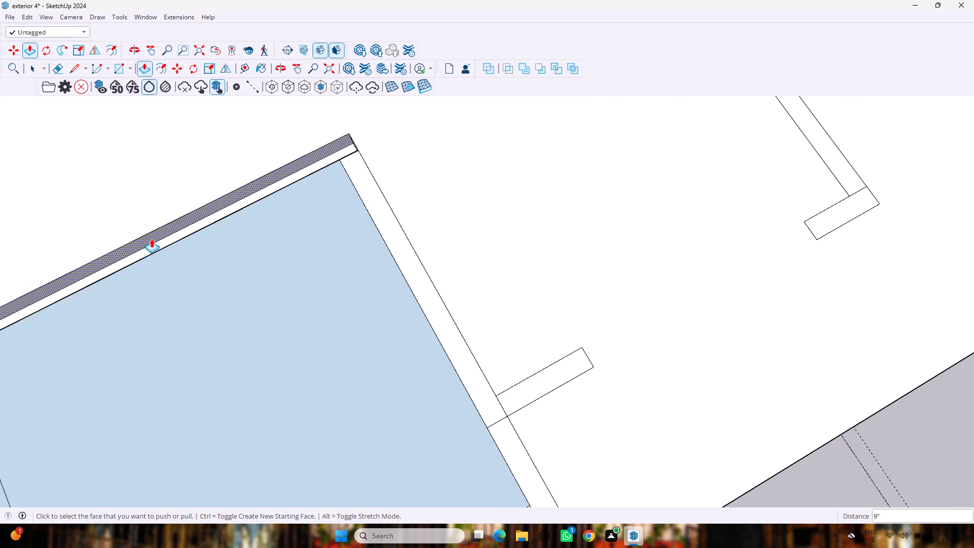
left_click_drag(162, 243, 168, 214)
Push/Pull the recessed strip over the long rear wall up 9", flush with the roof slab.
scroll(168, 214, "down", 15)
middle_click_drag(94, 157, 114, 193)
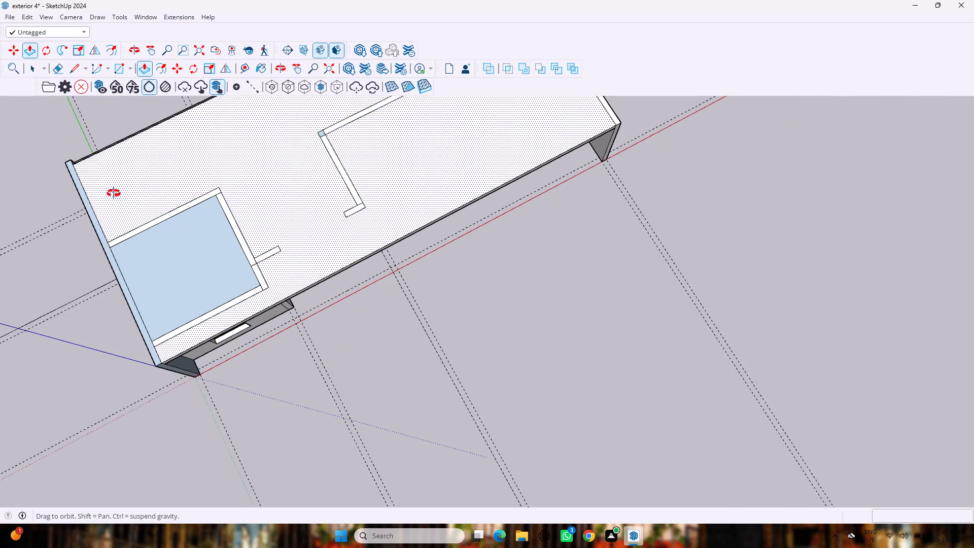
middle_click_drag(114, 193, 182, 198)
scroll(0, 306, "up", 7)
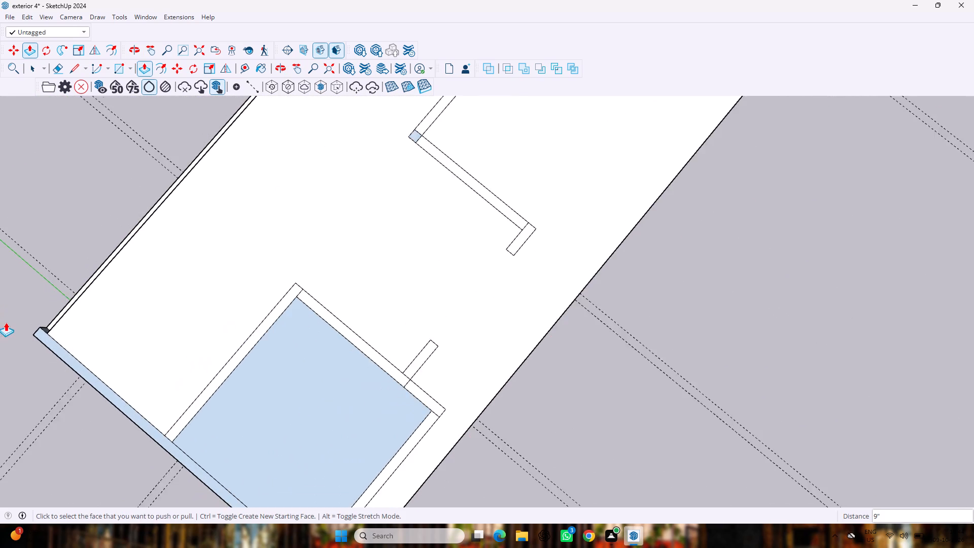
middle_click_drag(32, 333, 249, 220)
scroll(249, 219, "down", 10)
middle_click_drag(86, 336, 354, 227)
scroll(291, 489, "up", 3)
left_click_drag(376, 459, 376, 459)
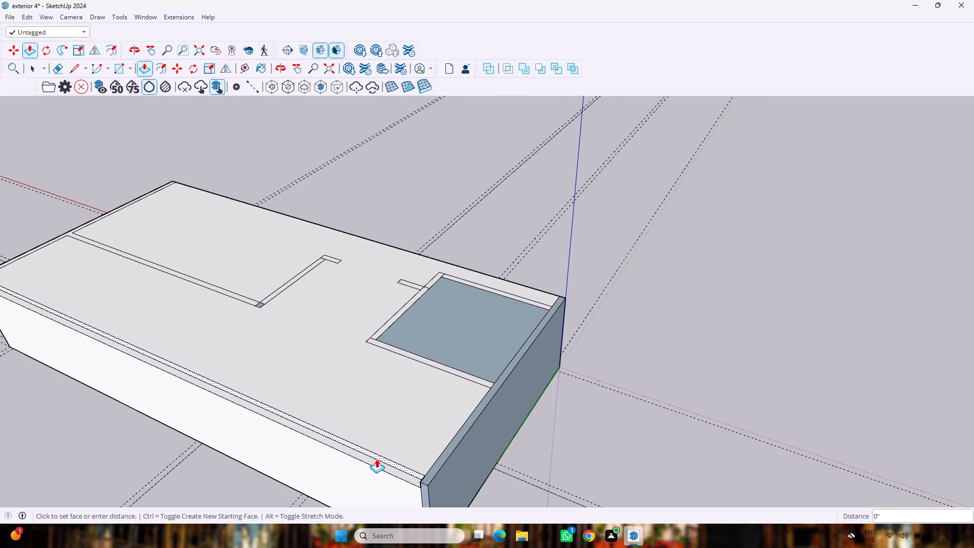
left_click_drag(376, 459, 384, 460)
key("Escape")
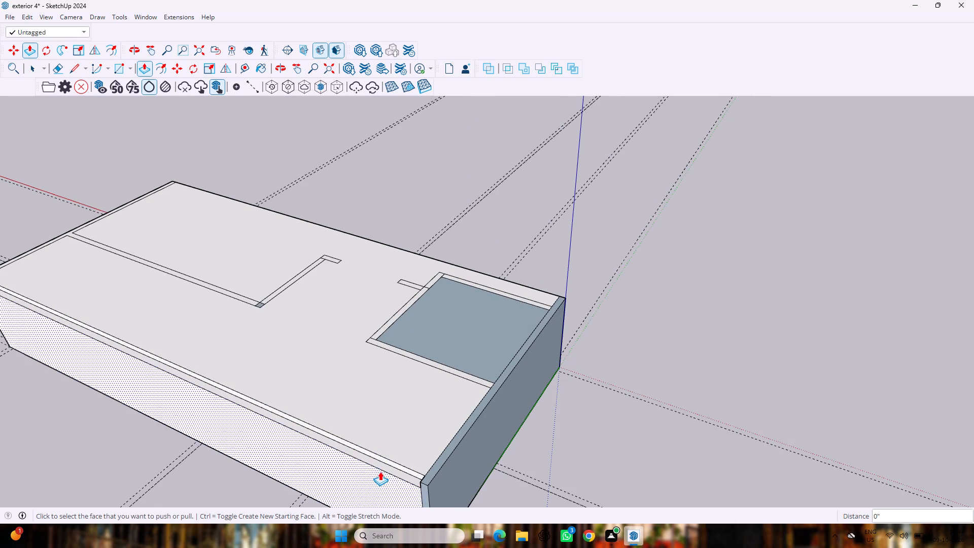
left_click_drag(379, 463, 383, 440)
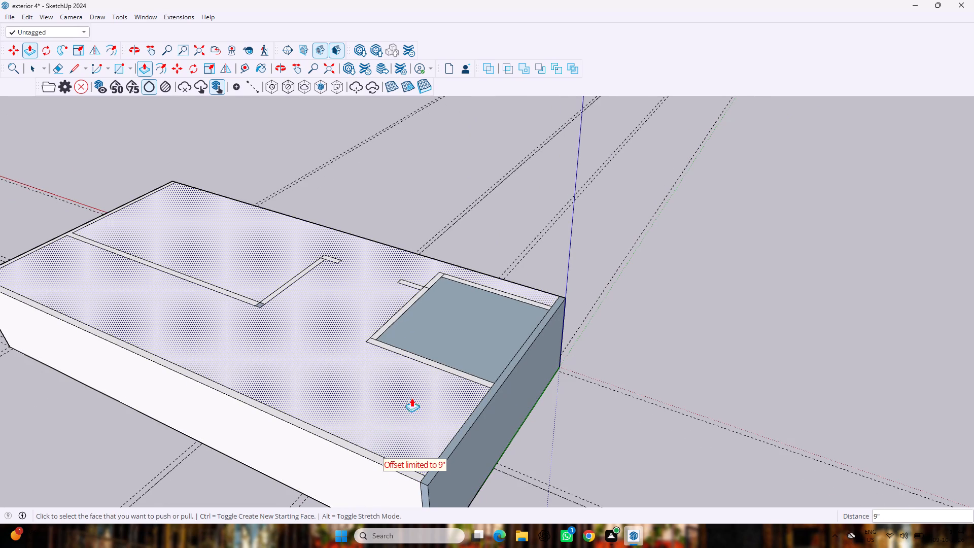
Select all the connected geometry of the walls and roof slab and make it a group.
scroll(362, 327, "down", 4)
middle_click_drag(401, 174, 379, 183)
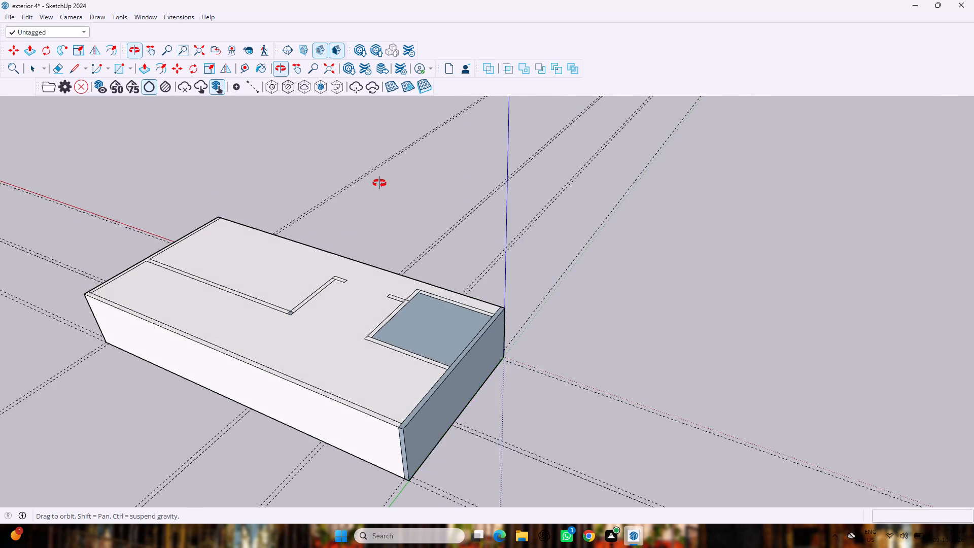
middle_click_drag(379, 183, 0, 169)
middle_click_drag(488, 183, 387, 153)
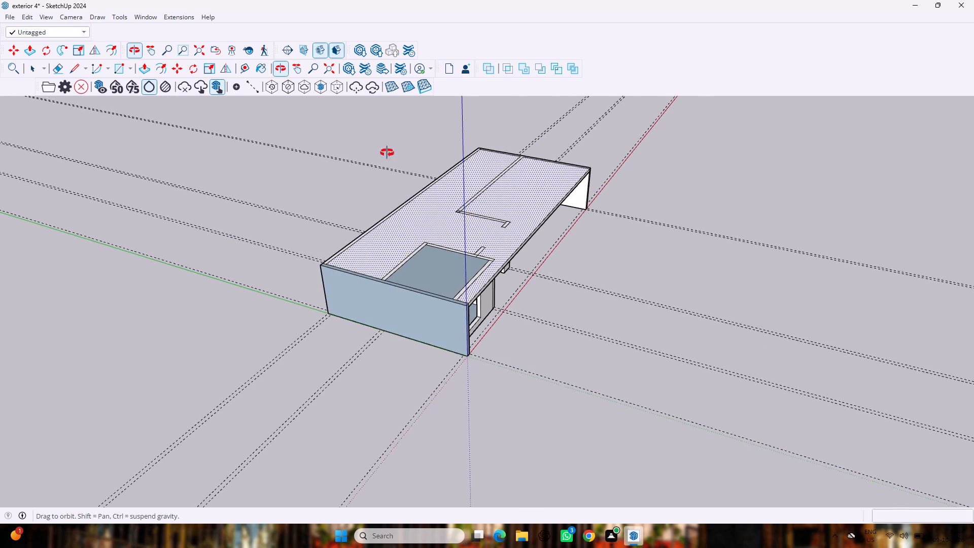
middle_click_drag(387, 153, 40, 148)
scroll(459, 260, "up", 7)
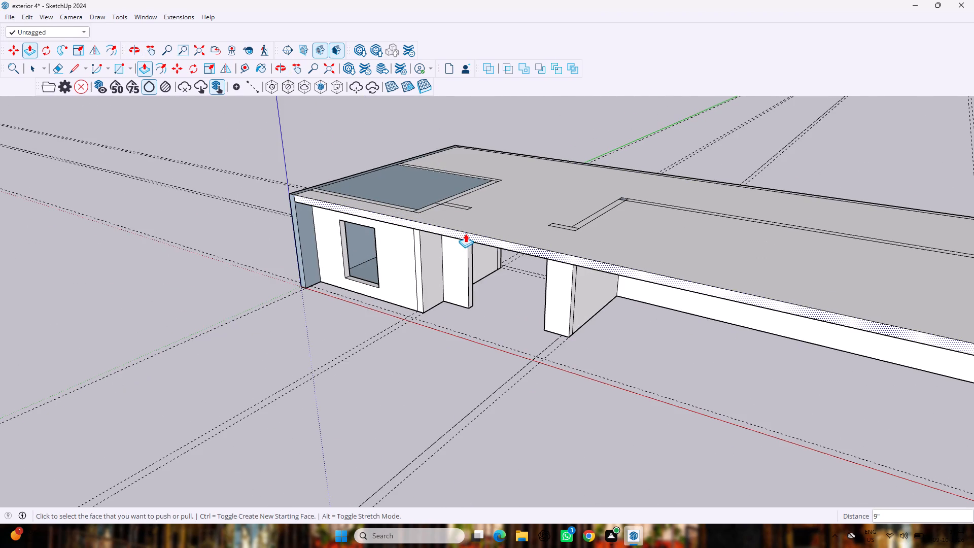
key("space")
scroll(464, 233, "up", 3)
scroll(465, 232, "down", 8)
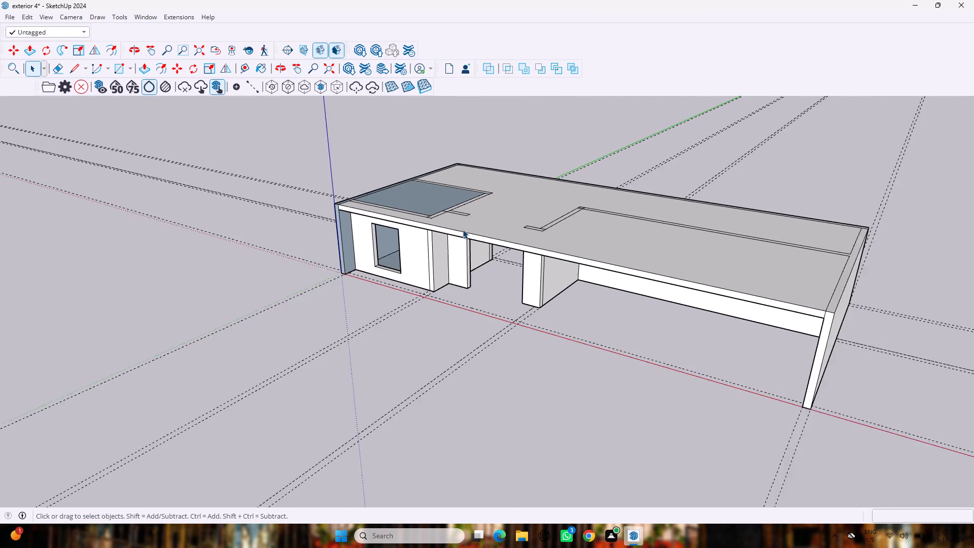
triple_click(603, 256)
right_click(603, 256)
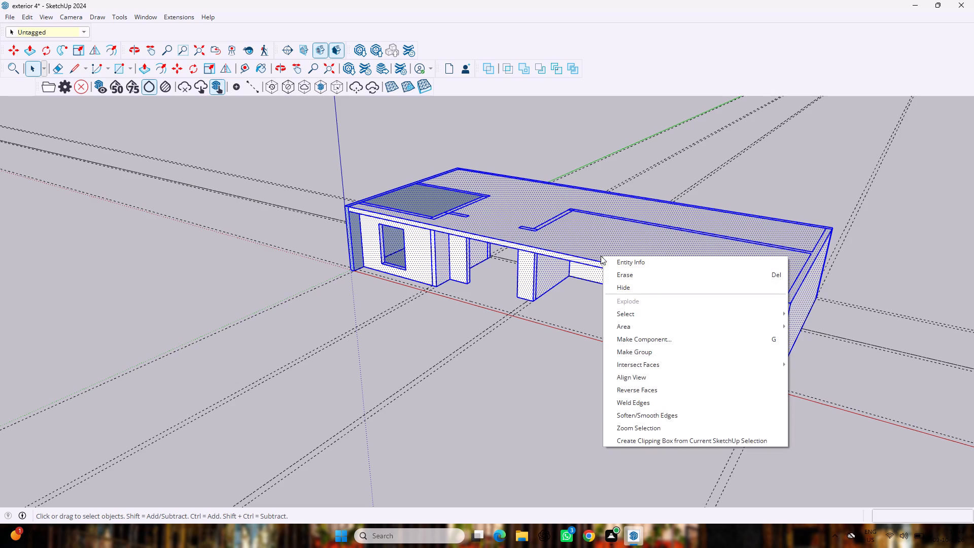
left_click(638, 354)
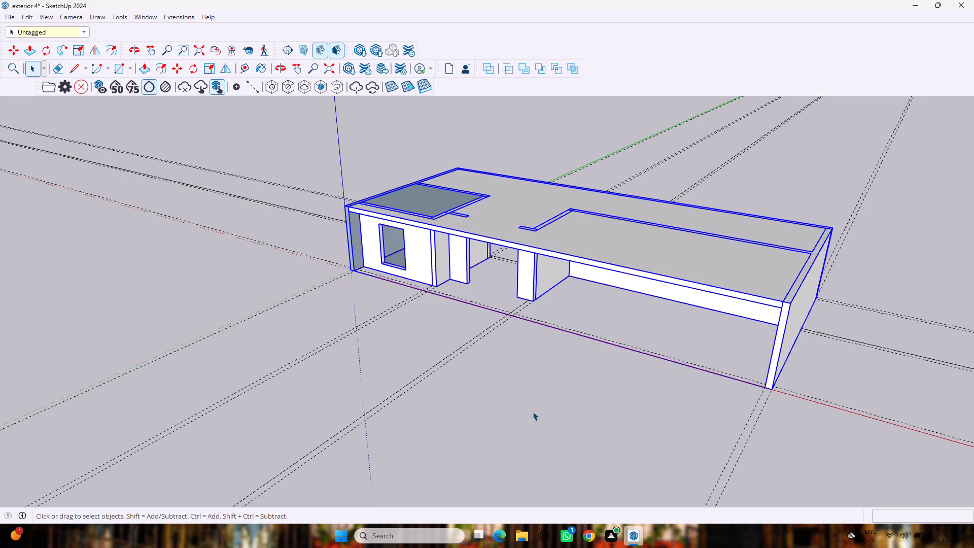
left_click(515, 428)
Copy the house group and paste it directly on top as an upper storey, aligned to the slab's front outer corner beside the square room.
key("ctrl+c")
key("ctrl+v")
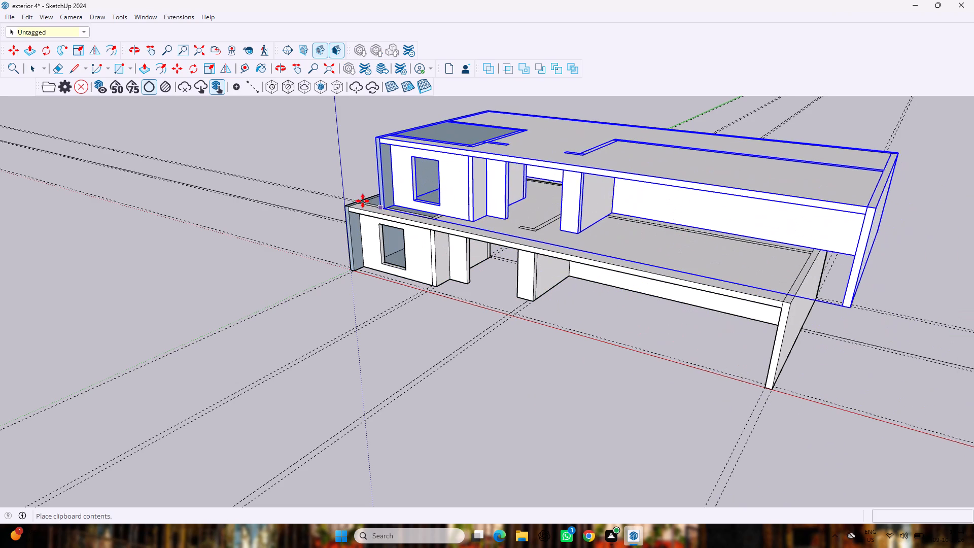
scroll(353, 208, "up", 14)
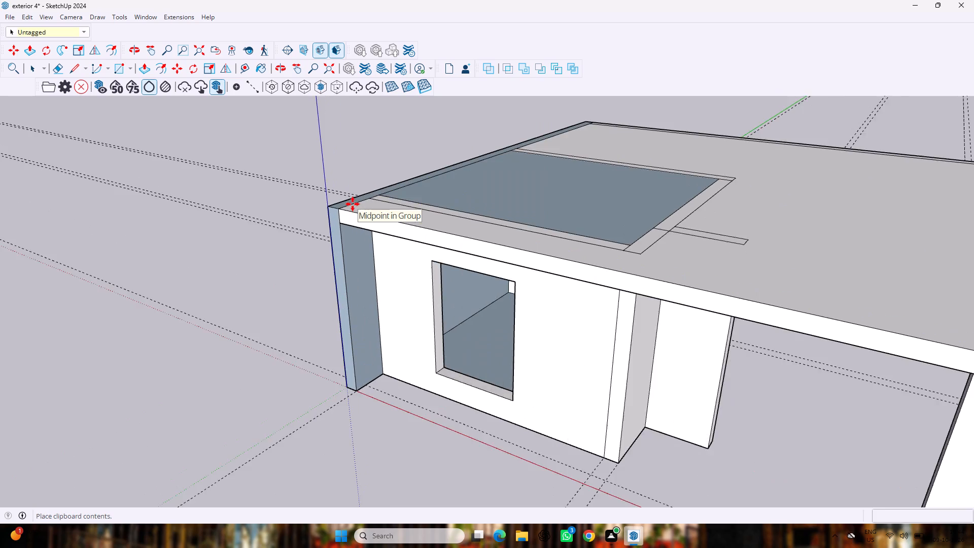
scroll(353, 204, "up", 2)
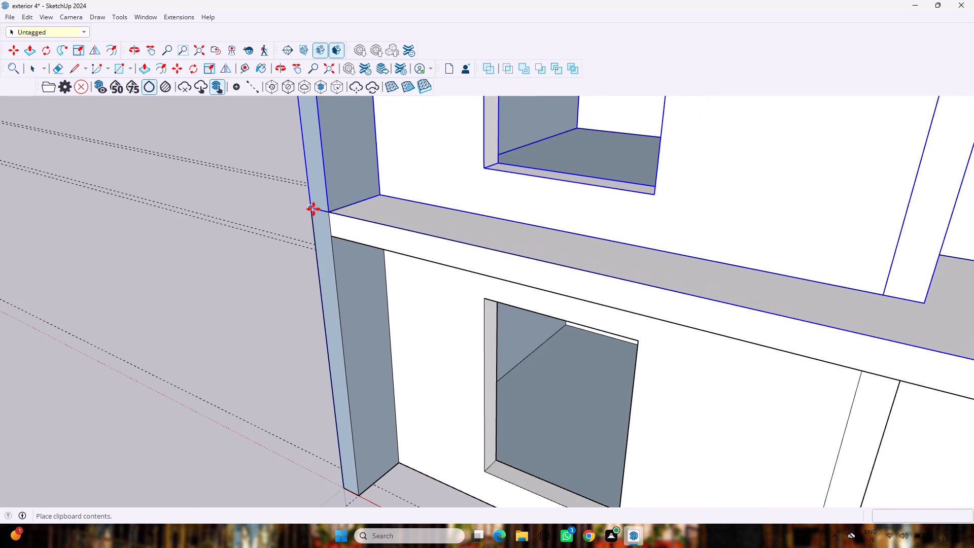
left_click(314, 209)
scroll(322, 220, "down", 19)
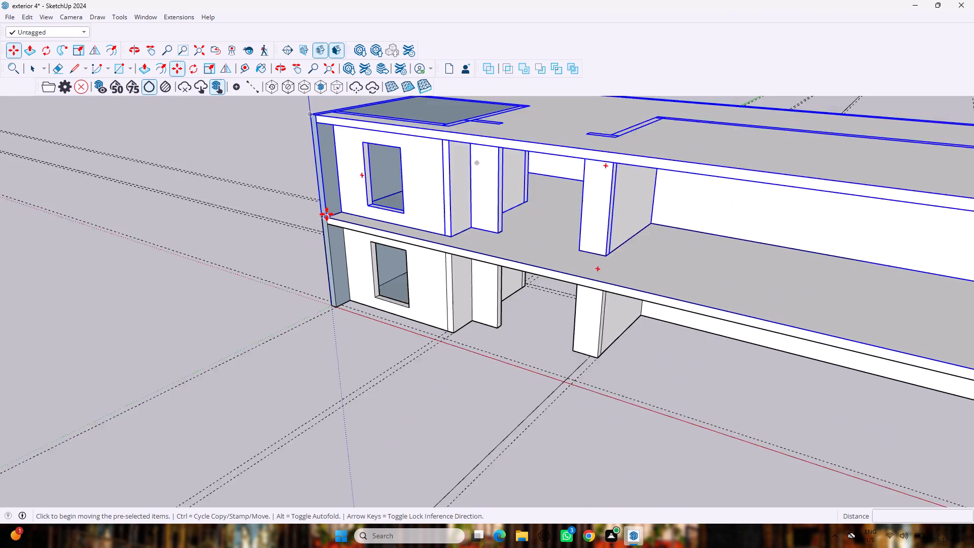
scroll(327, 214, "down", 8)
key("space")
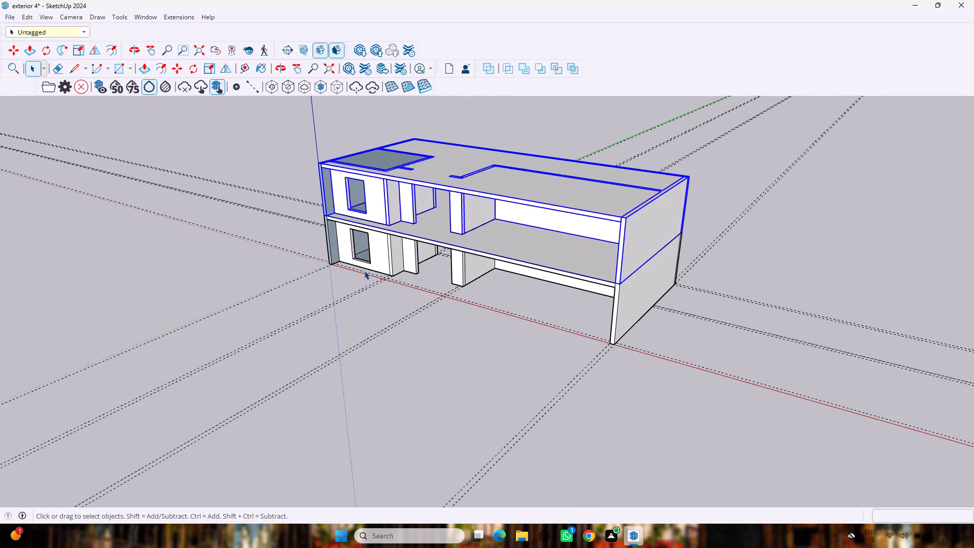
Explode both the lower-storey and upper-storey groups into loose geometry.
middle_click_drag(364, 271, 534, 225)
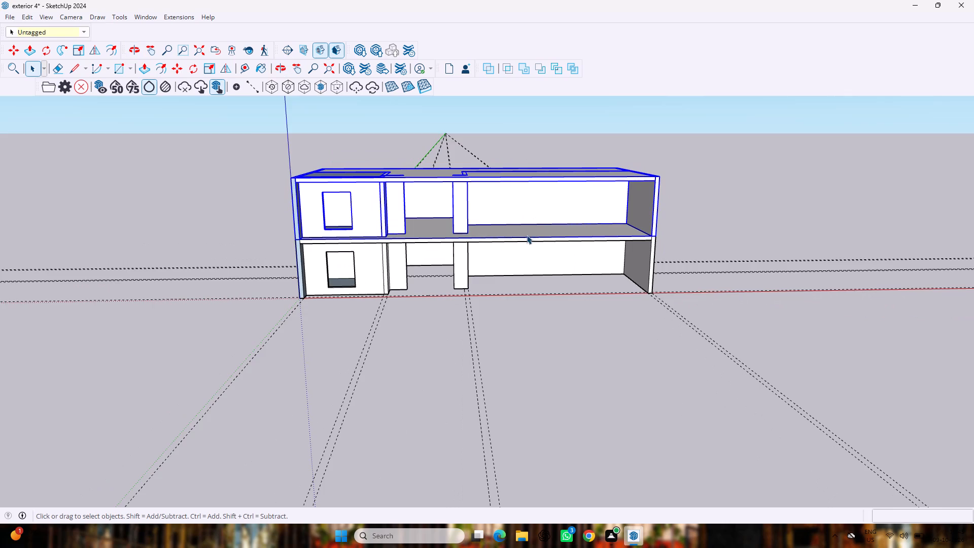
scroll(525, 237, "up", 5)
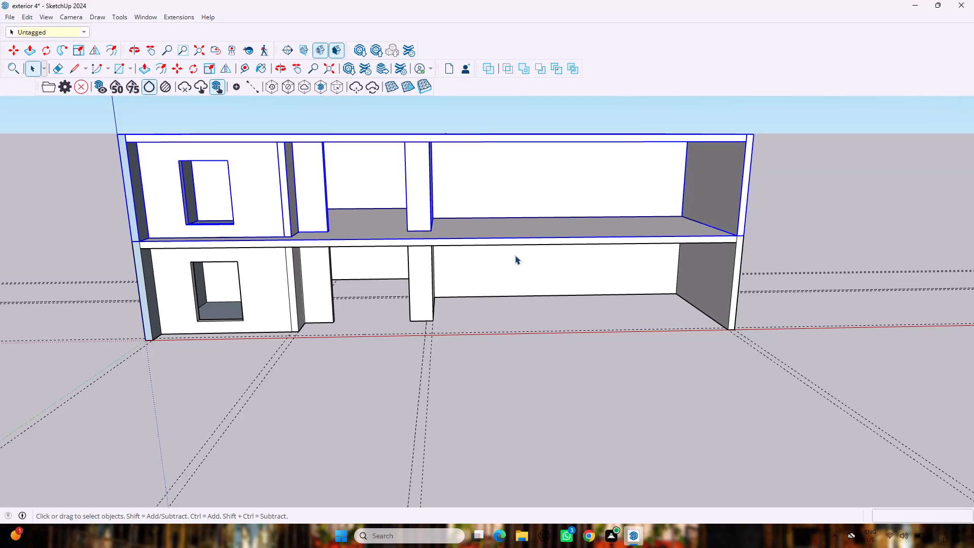
right_click(576, 227)
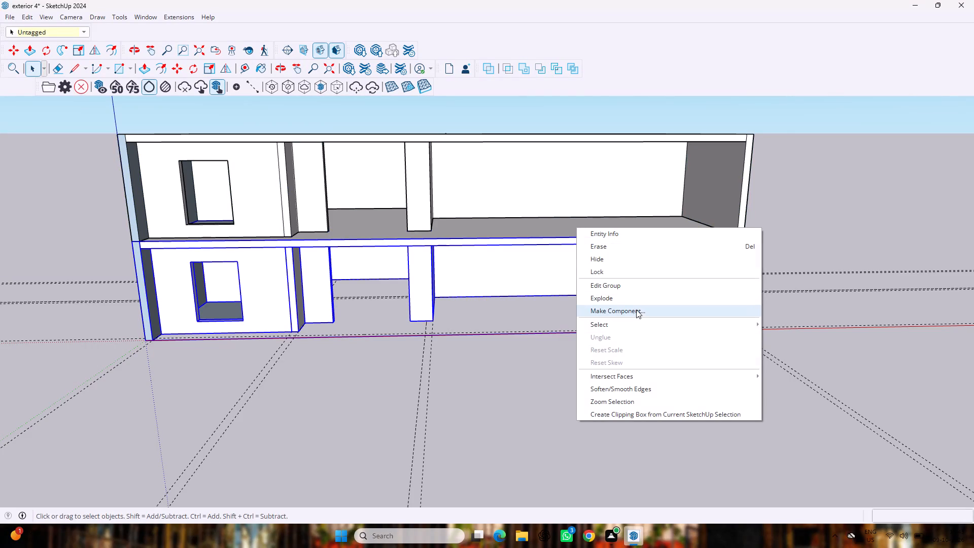
left_click(636, 295)
right_click(499, 187)
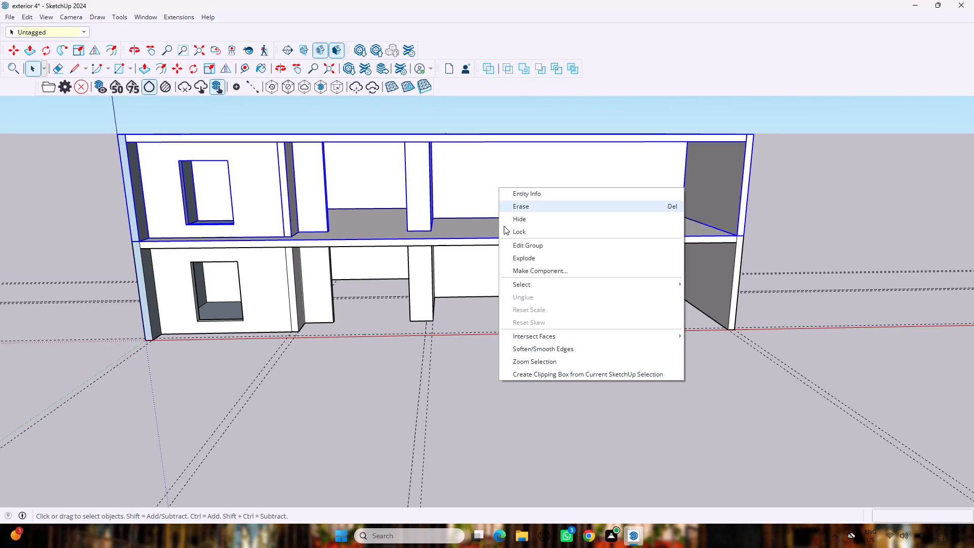
left_click(545, 257)
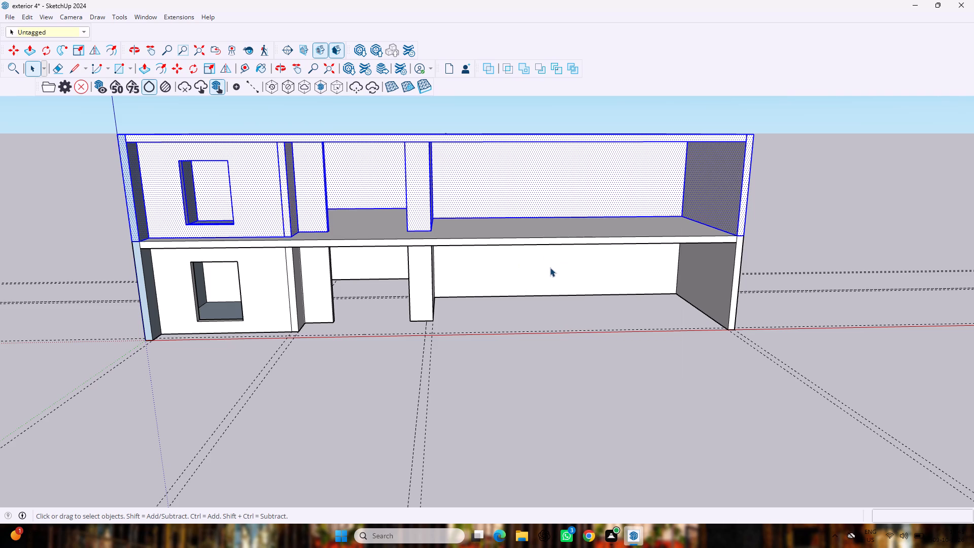
left_click(731, 370)
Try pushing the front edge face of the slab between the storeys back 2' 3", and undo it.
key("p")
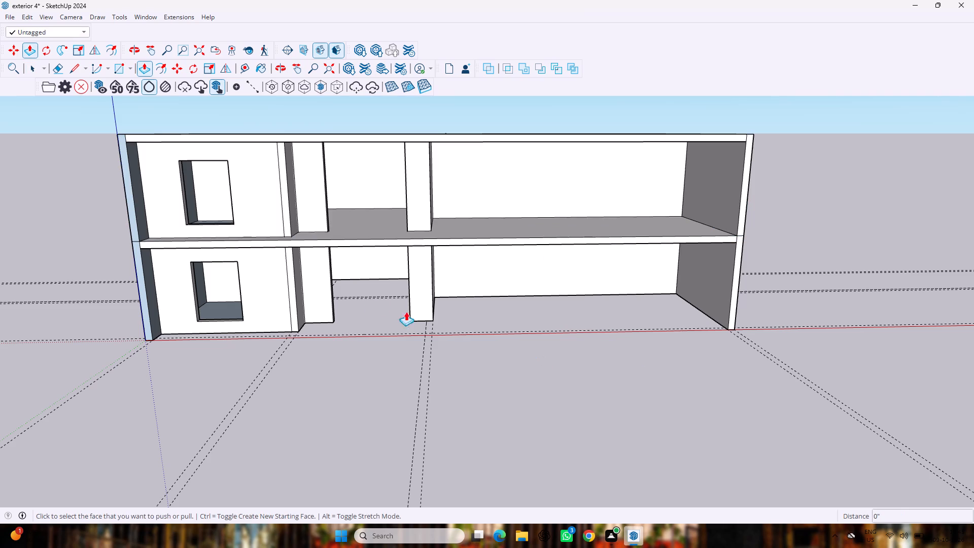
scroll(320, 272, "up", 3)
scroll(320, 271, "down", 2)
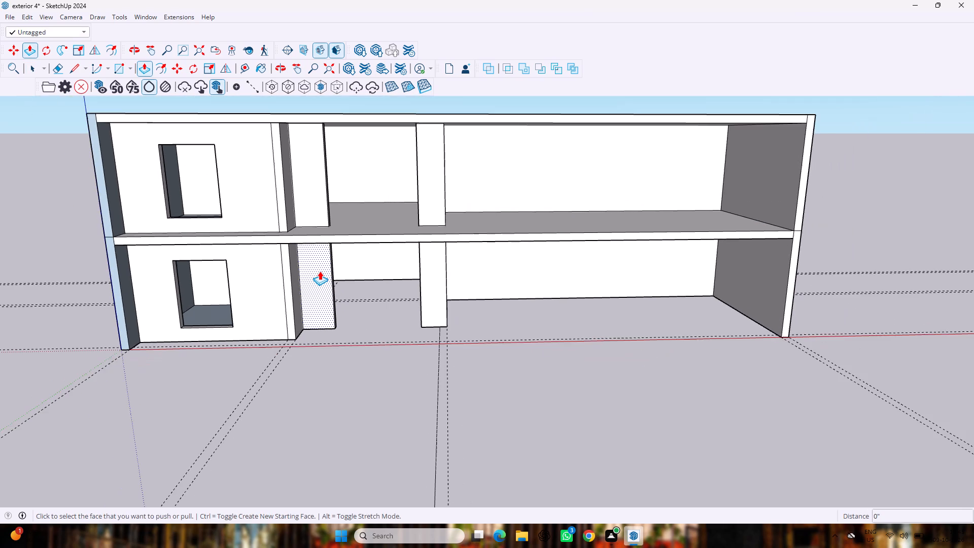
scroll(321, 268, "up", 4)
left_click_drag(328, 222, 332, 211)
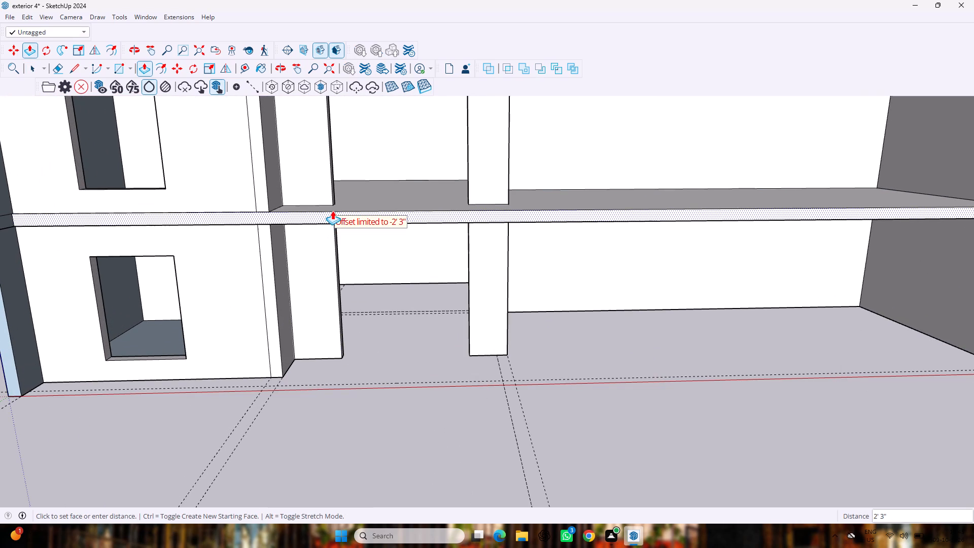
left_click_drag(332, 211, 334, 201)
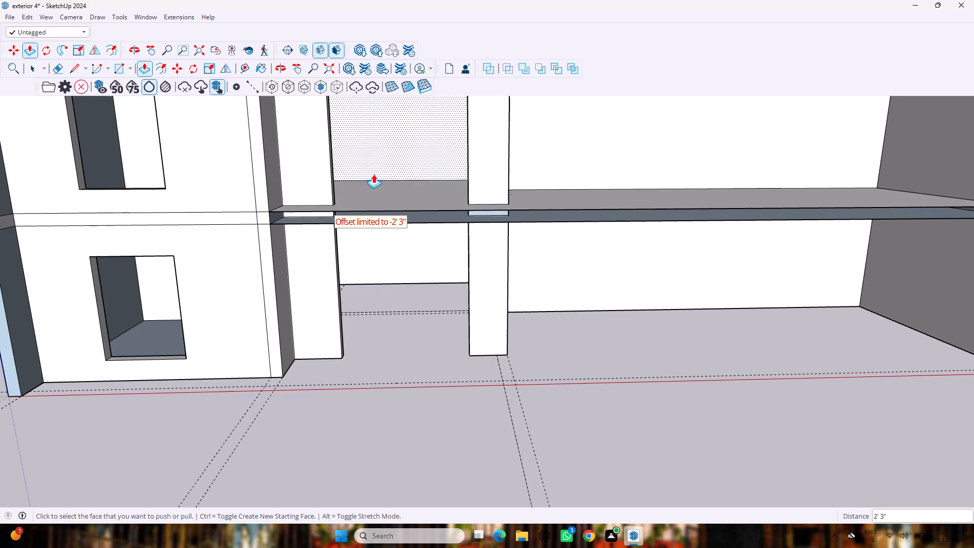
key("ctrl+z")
Push the front edge face of the slab between the two storeys inward 2' 3".
scroll(462, 220, "up", 3)
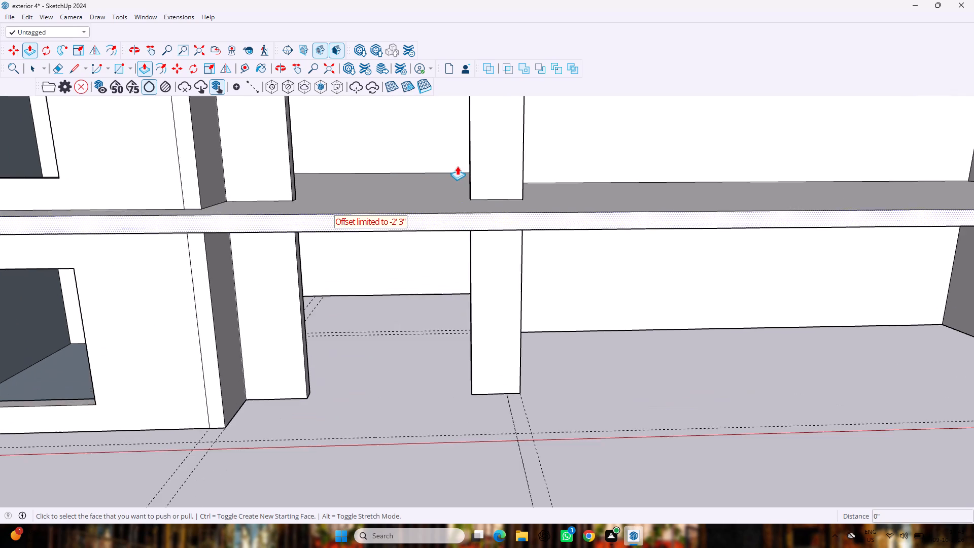
scroll(457, 166, "up", 4)
scroll(466, 192, "down", 3)
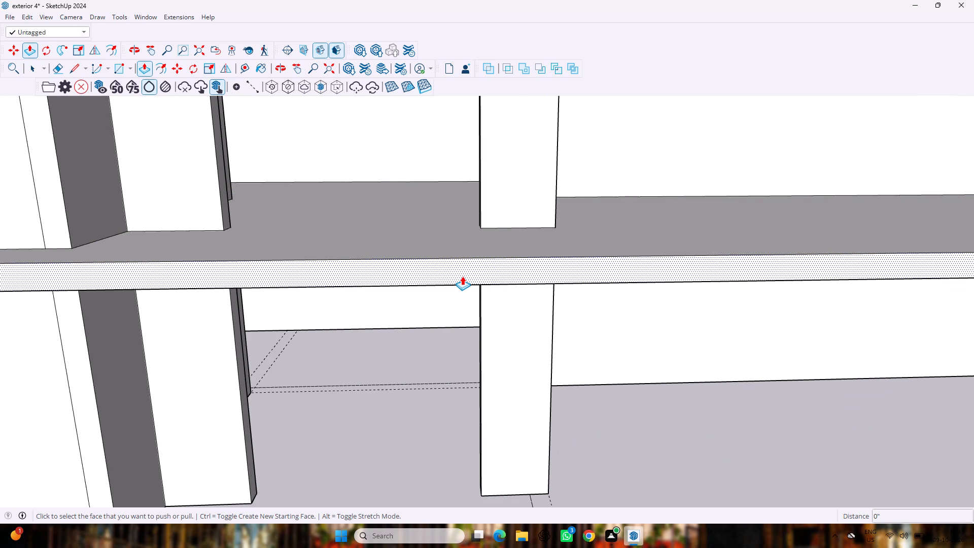
left_click_drag(462, 276, 501, 209)
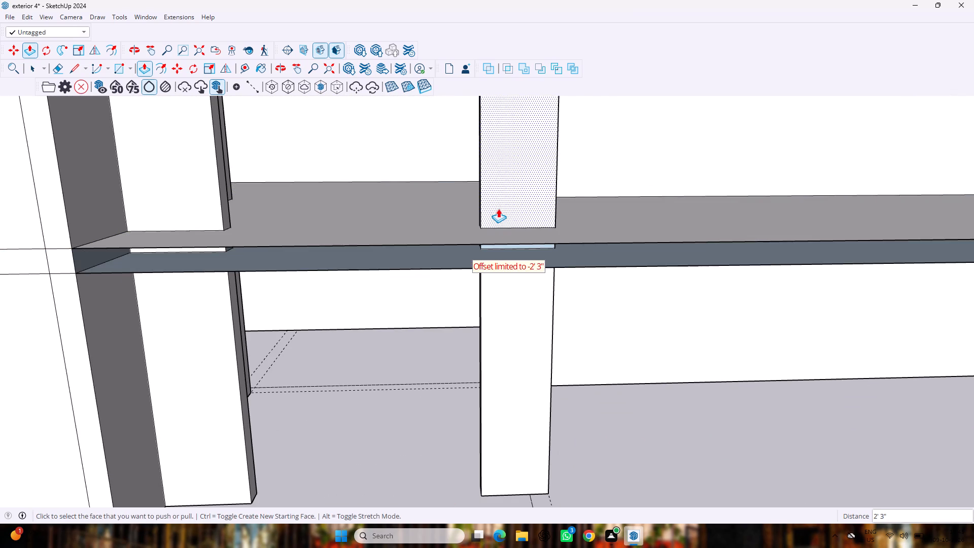
Draw a 48' 6 5/8" by 9" rectangle across the intermediate slab's open front, from the square room's corner to the far end wall.
scroll(424, 277, "down", 6)
scroll(343, 335, "up", 3)
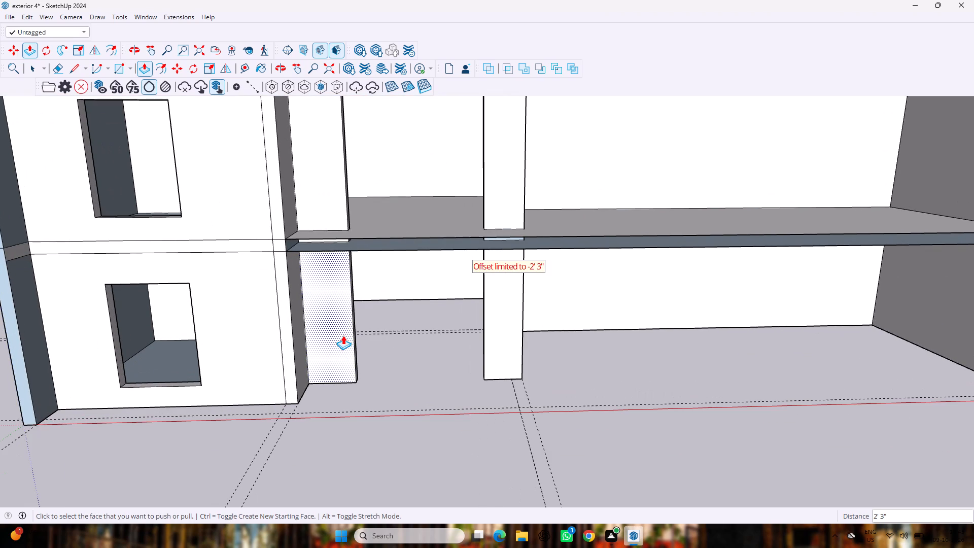
key("r")
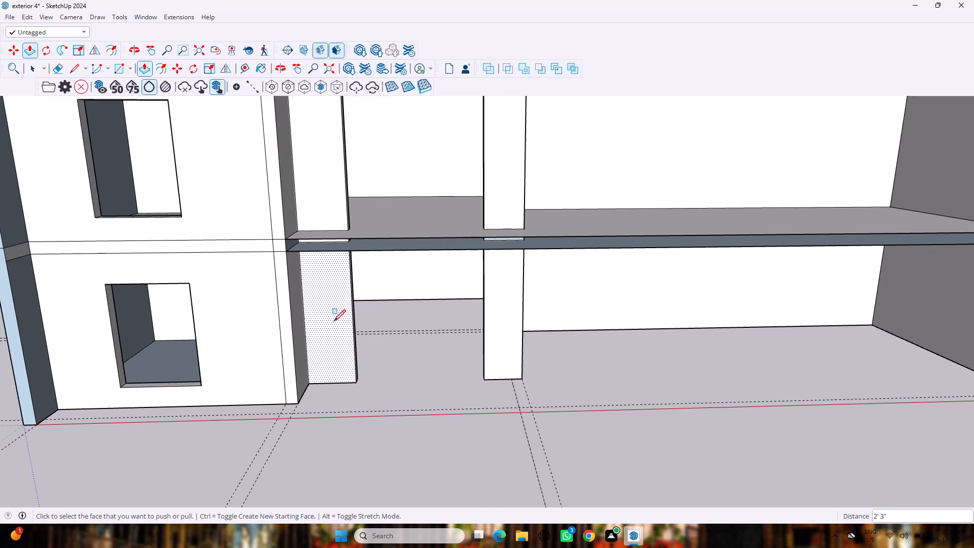
left_click(284, 243)
scroll(950, 242, "down", 11)
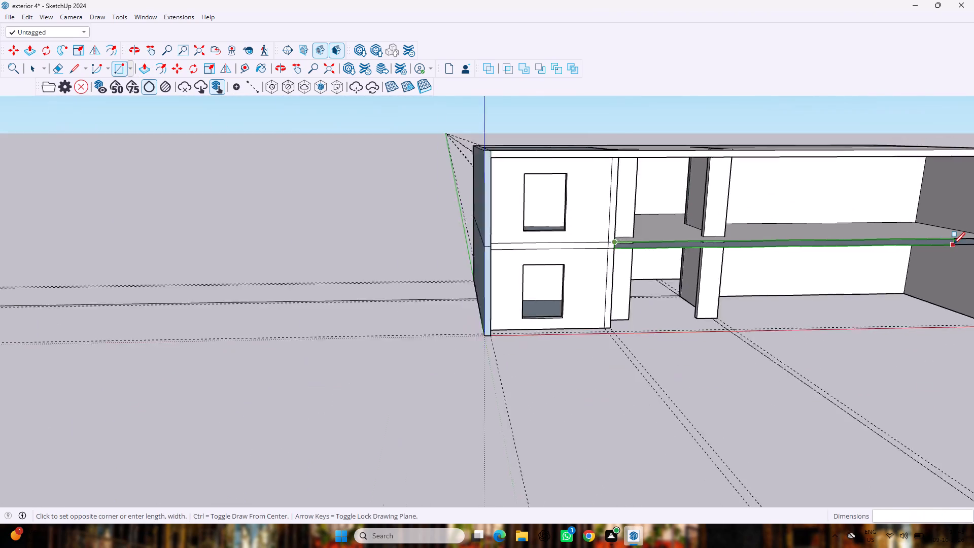
scroll(953, 244, "down", 17)
scroll(973, 256, "up", 6)
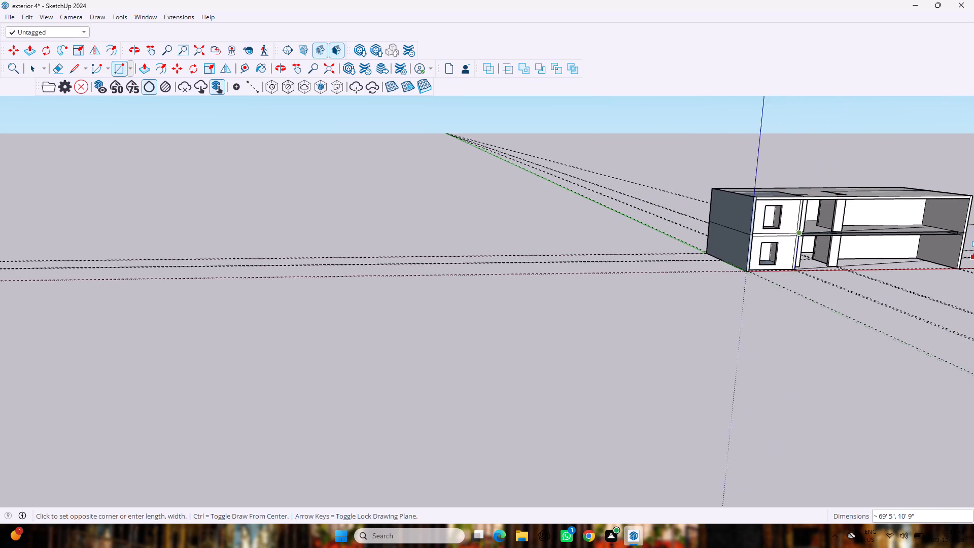
scroll(973, 254, "up", 18)
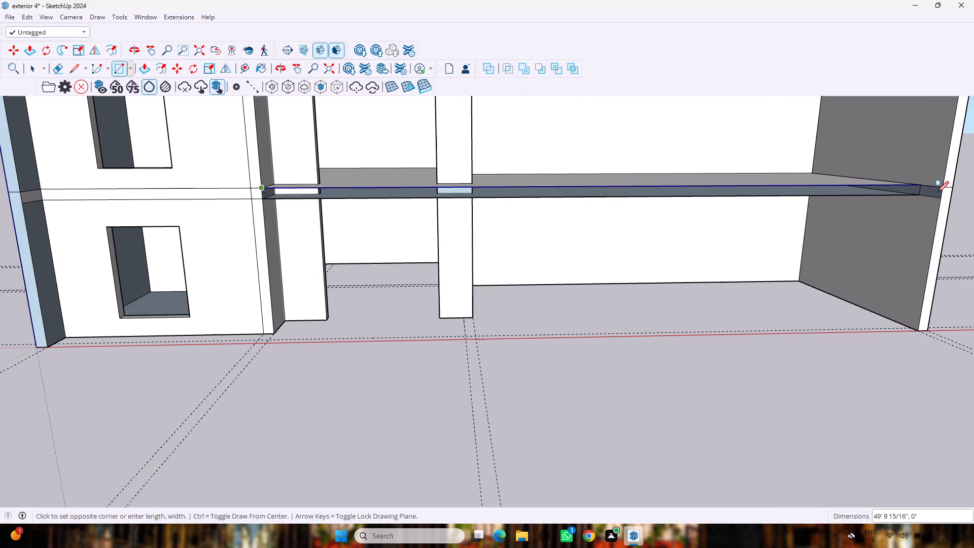
left_click(938, 198)
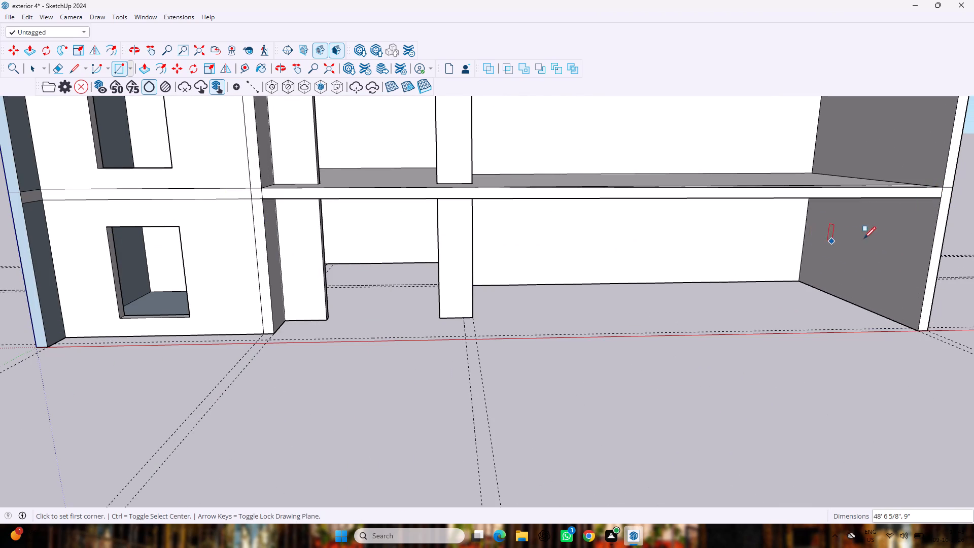
Erase the two horizontal slab lines crossing the square room's front wall between the upper and lower windows.
key("space")
scroll(881, 243, "down", 3)
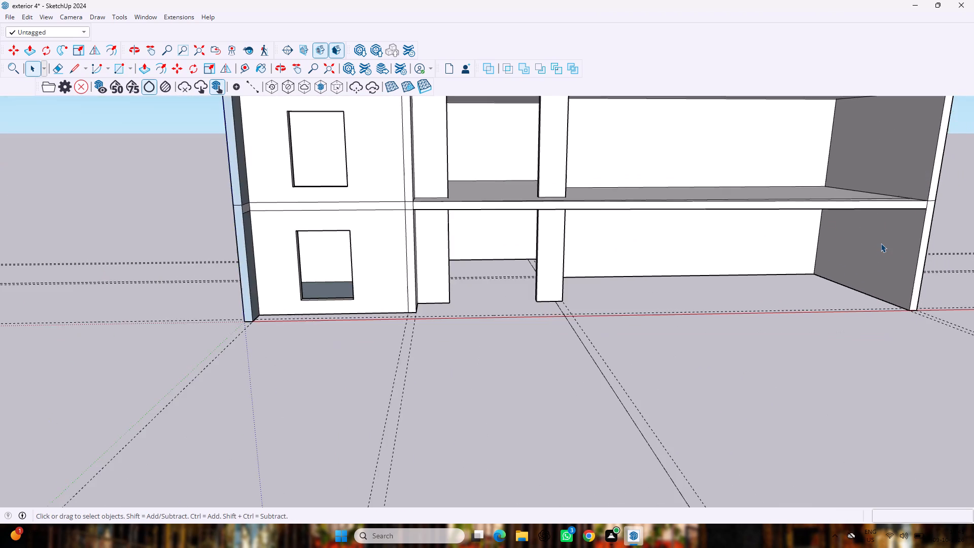
scroll(881, 243, "down", 3)
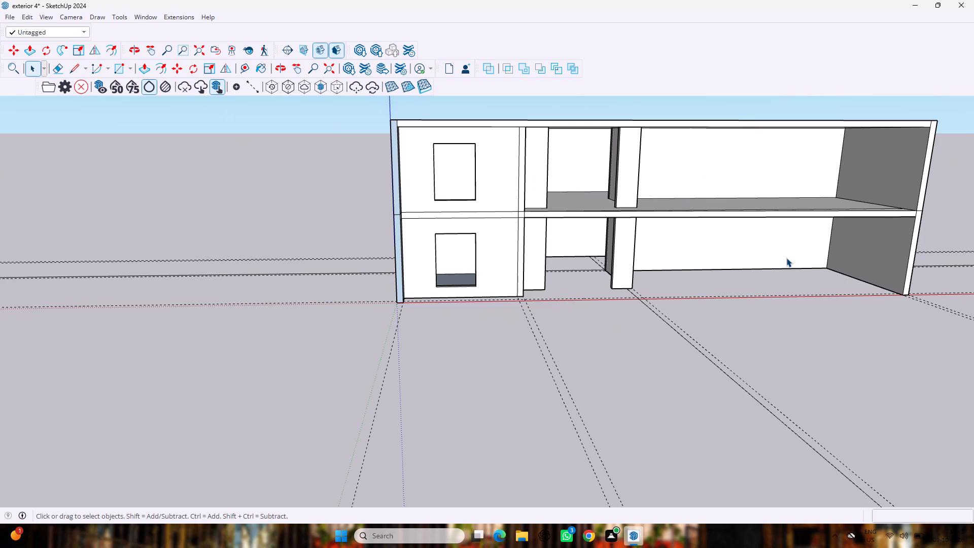
key("e")
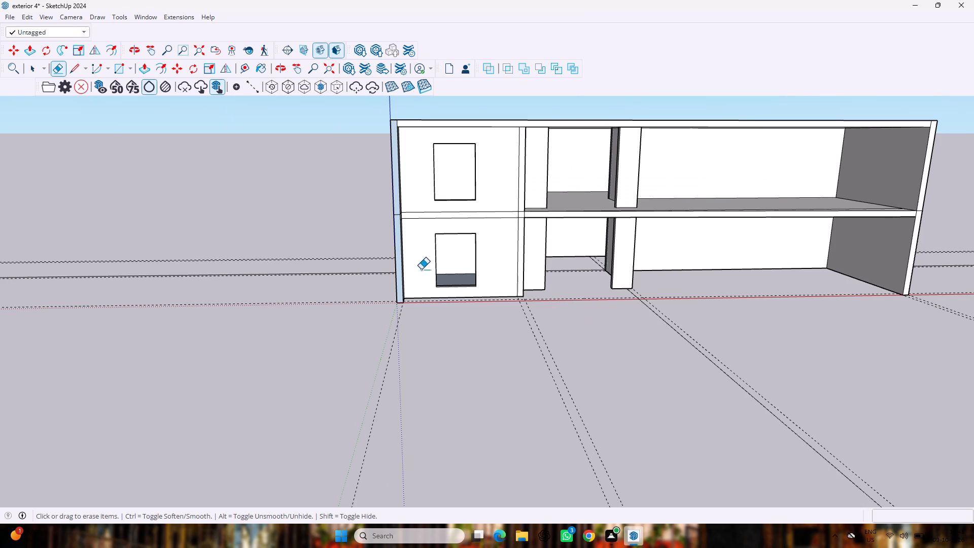
scroll(459, 294, "up", 5)
scroll(496, 241, "down", 4)
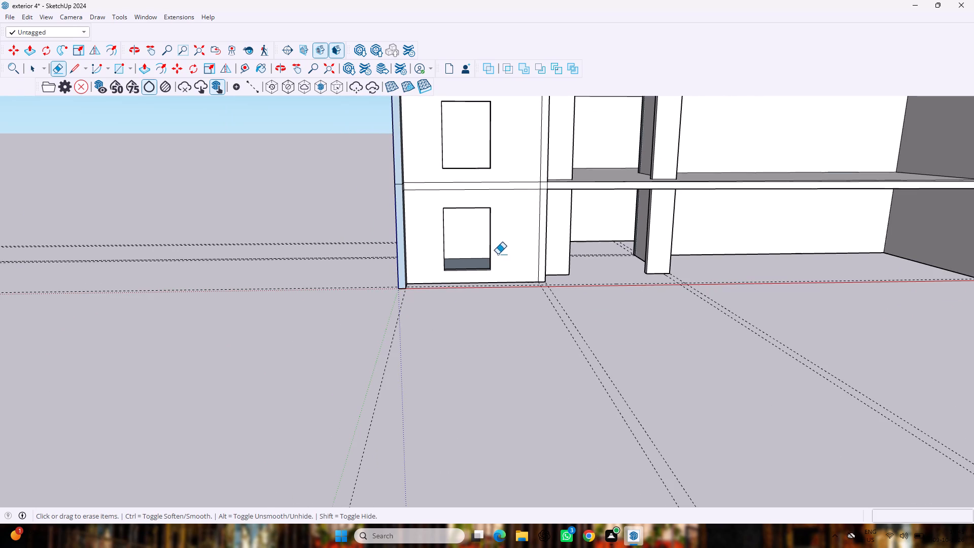
left_click_drag(501, 181, 501, 195)
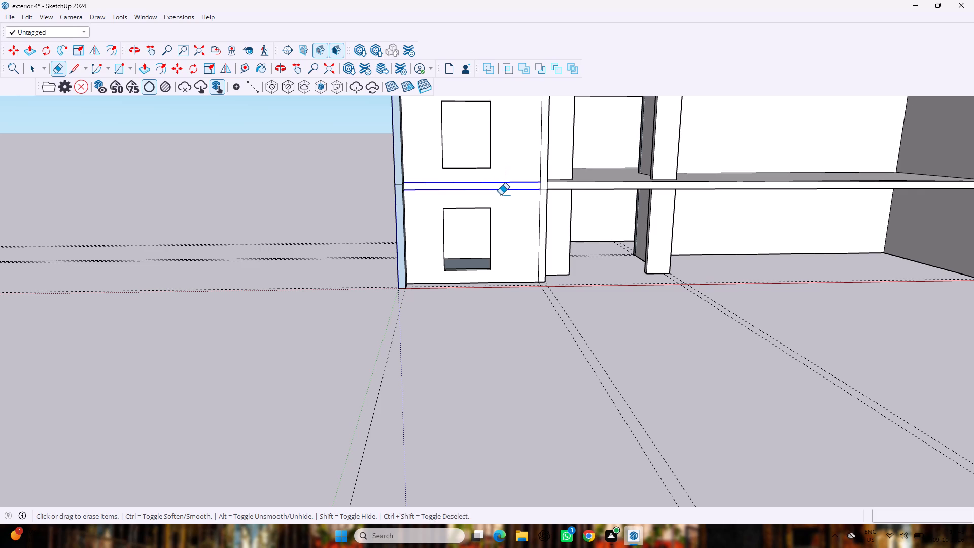
scroll(501, 212, "down", 4)
scroll(507, 228, "up", 3)
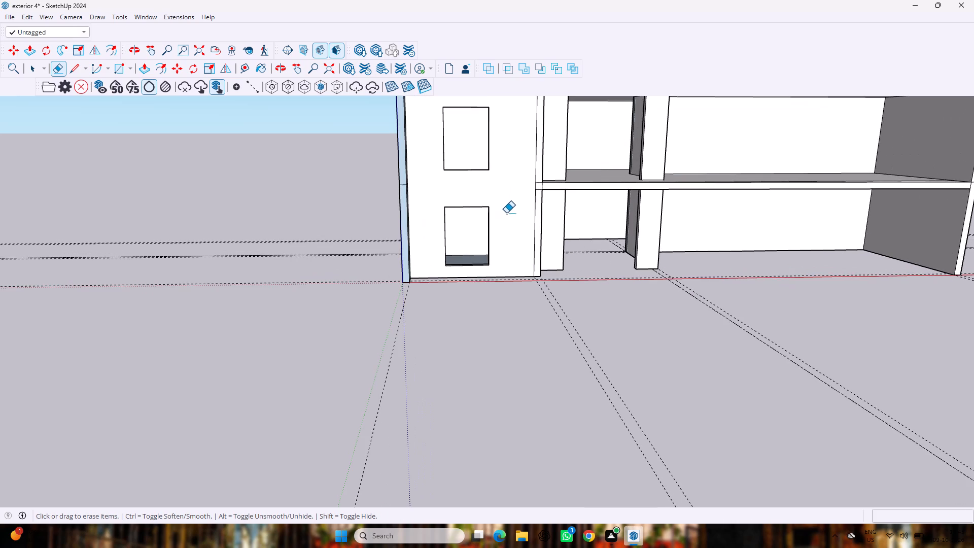
Erase the vertical seam lines and short slab lines on the square room's front wall beside its inner corner.
middle_click_drag(508, 209, 449, 200)
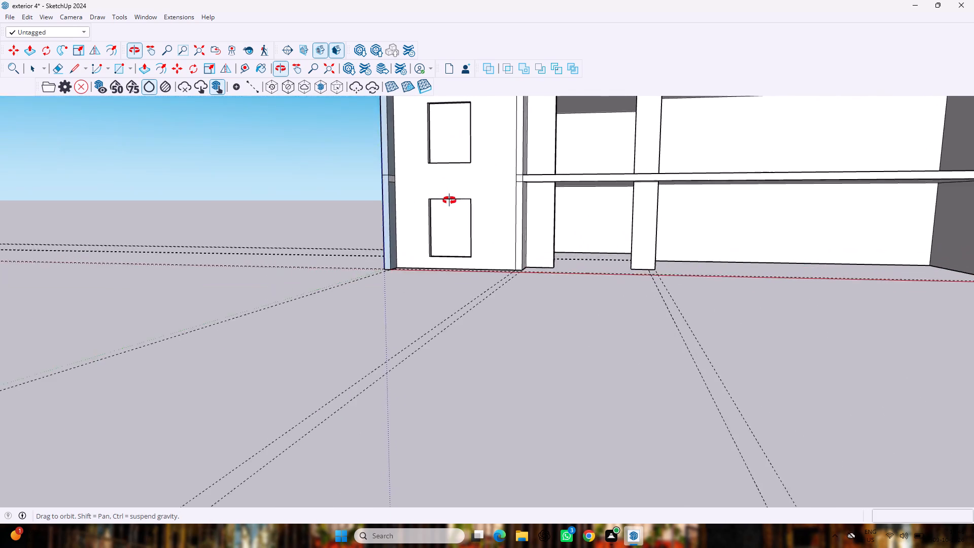
middle_click_drag(449, 200, 470, 213)
scroll(513, 174, "up", 6)
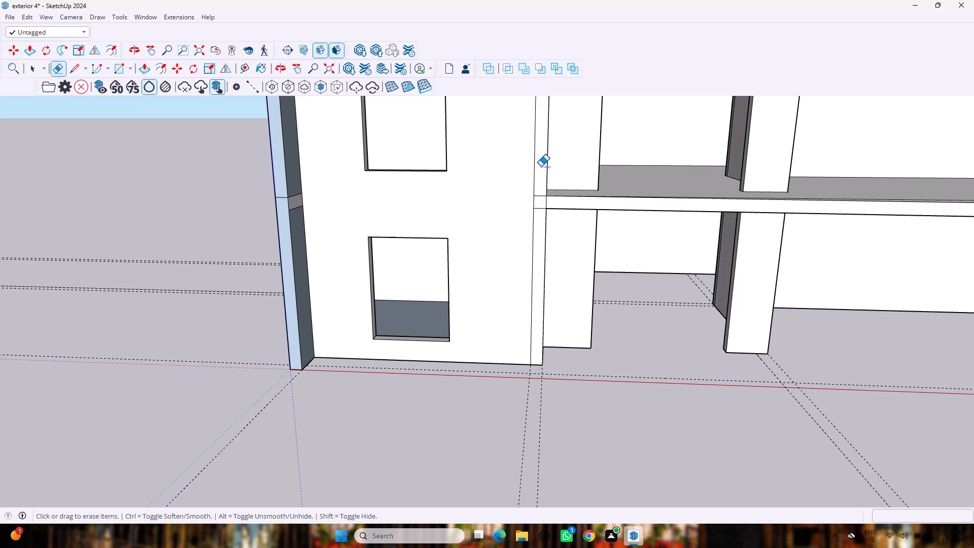
left_click_drag(541, 159, 521, 161)
left_click(521, 161)
left_click_drag(538, 187, 523, 247)
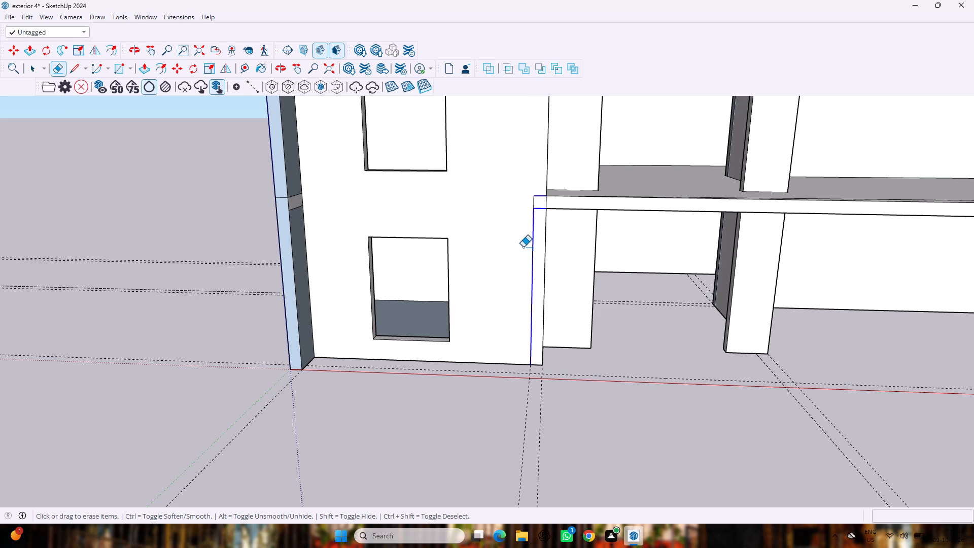
left_click_drag(523, 247, 521, 247)
left_click_drag(526, 187, 537, 219)
Examine the two-storey front and roof for leftover lines around the square room and the side wall.
scroll(457, 221, "down", 4)
scroll(270, 286, "down", 3)
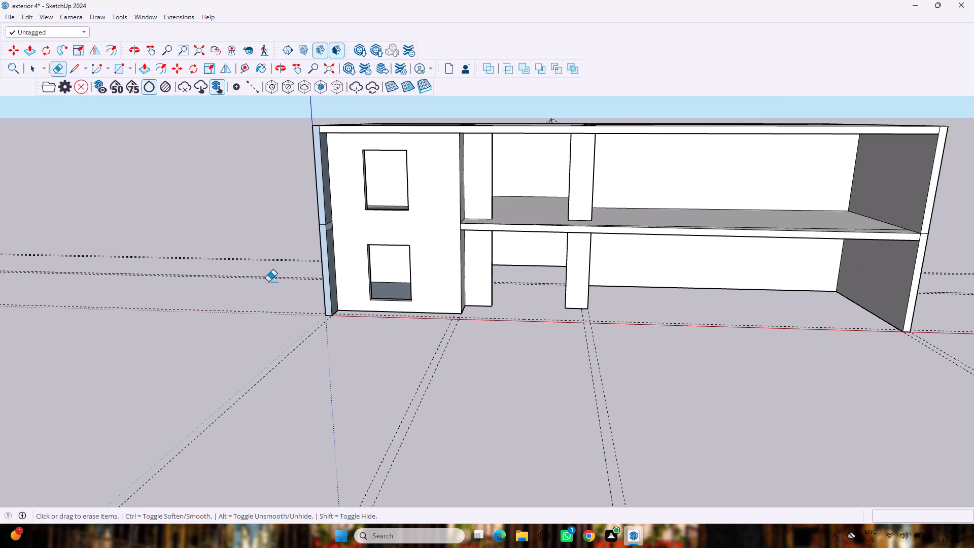
scroll(268, 282, "down", 3)
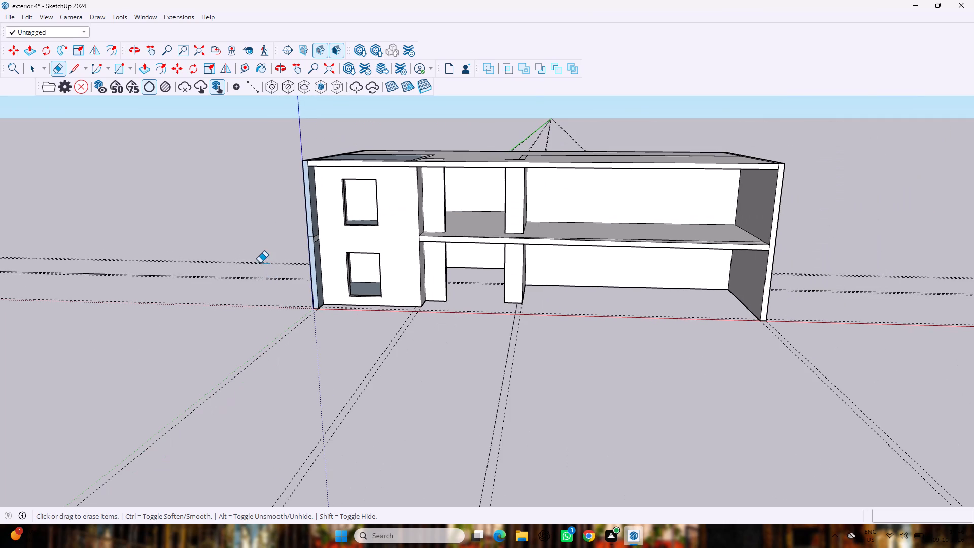
middle_click_drag(261, 264, 368, 336)
middle_click(368, 336)
scroll(367, 334, "down", 2)
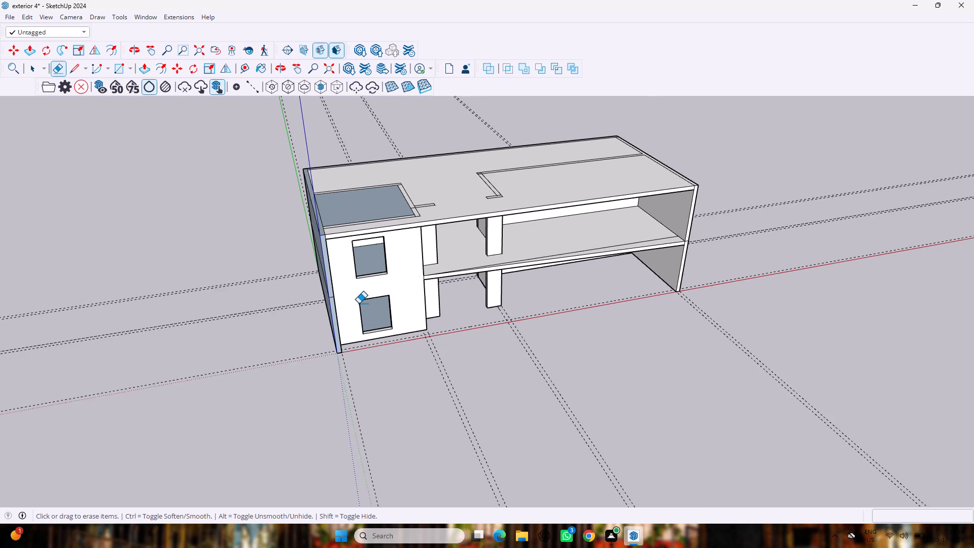
scroll(359, 302, "up", 5)
middle_click_drag(359, 296, 323, 232)
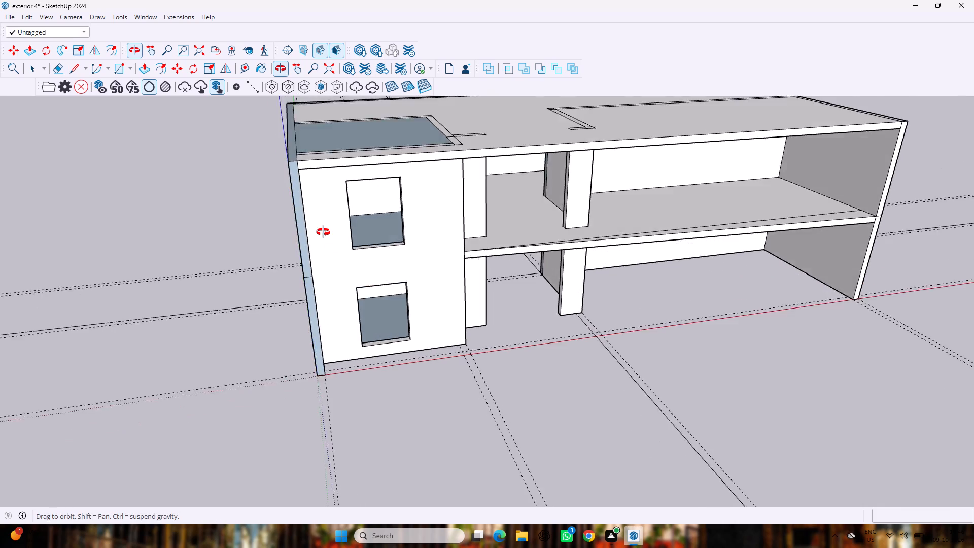
middle_click_drag(323, 232, 294, 213)
scroll(294, 213, "up", 2)
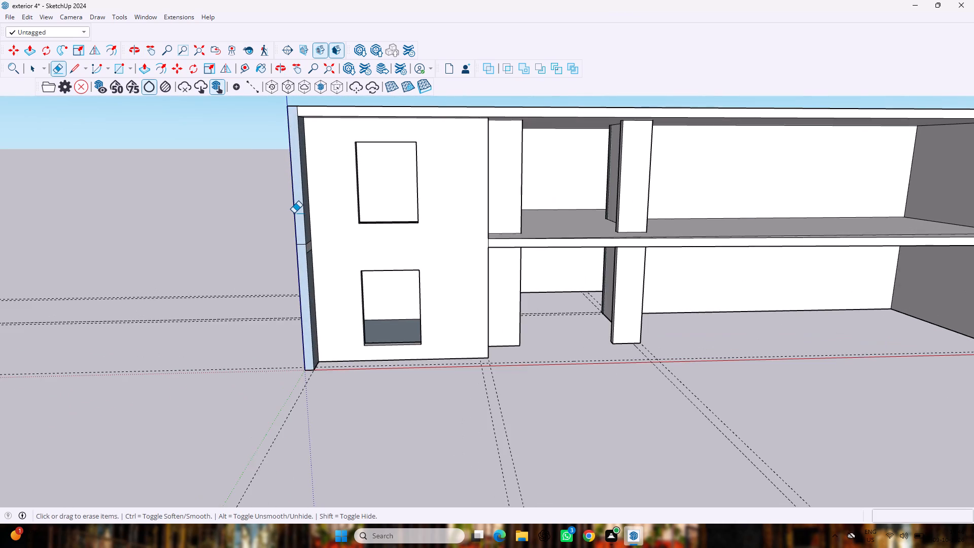
scroll(294, 213, "down", 7)
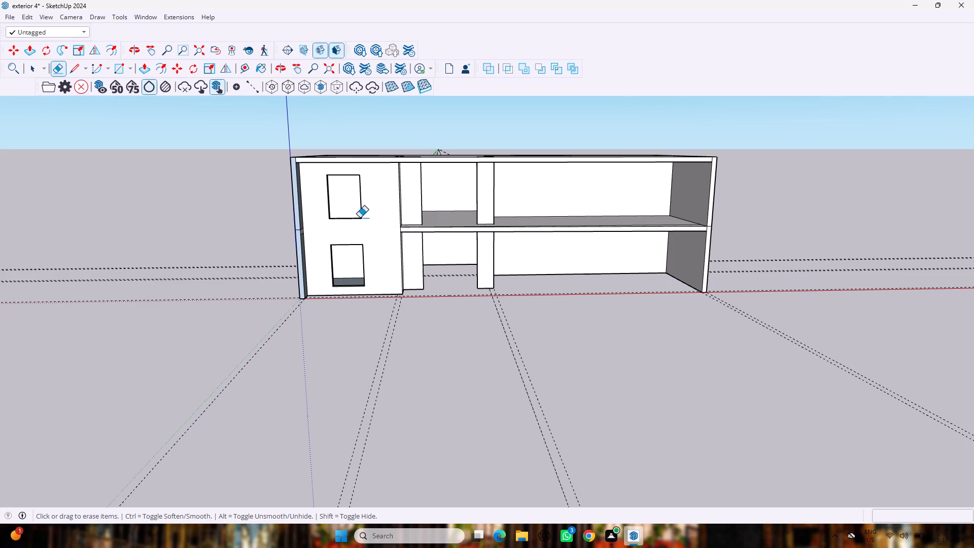
scroll(385, 231, "up", 7)
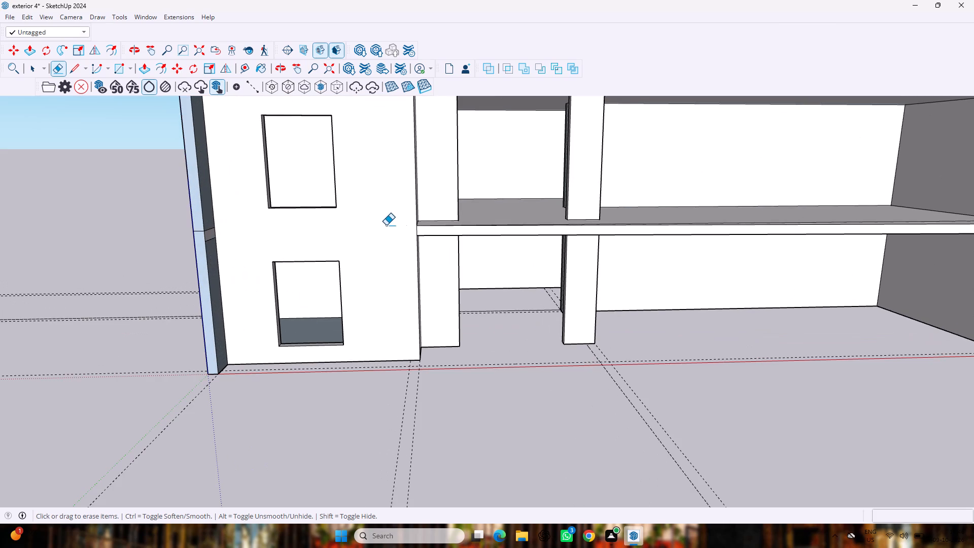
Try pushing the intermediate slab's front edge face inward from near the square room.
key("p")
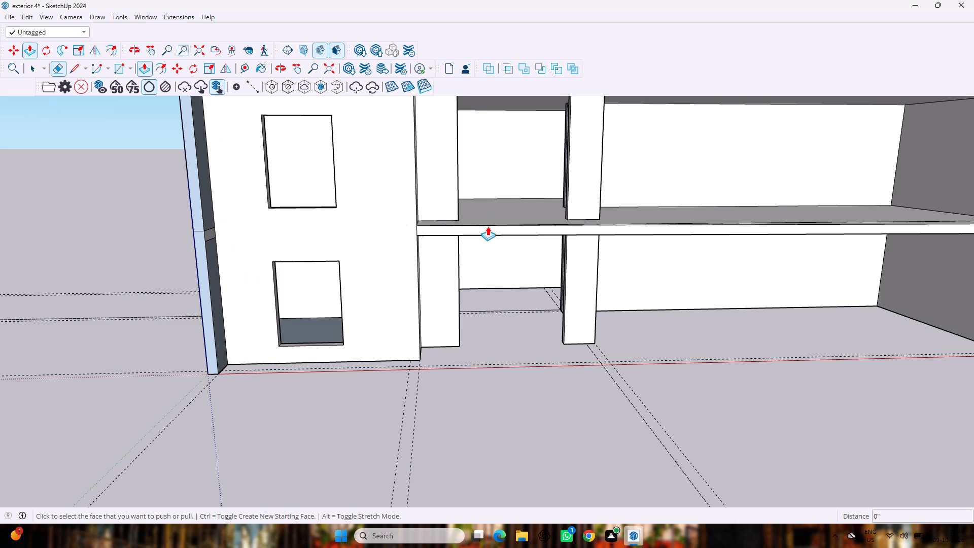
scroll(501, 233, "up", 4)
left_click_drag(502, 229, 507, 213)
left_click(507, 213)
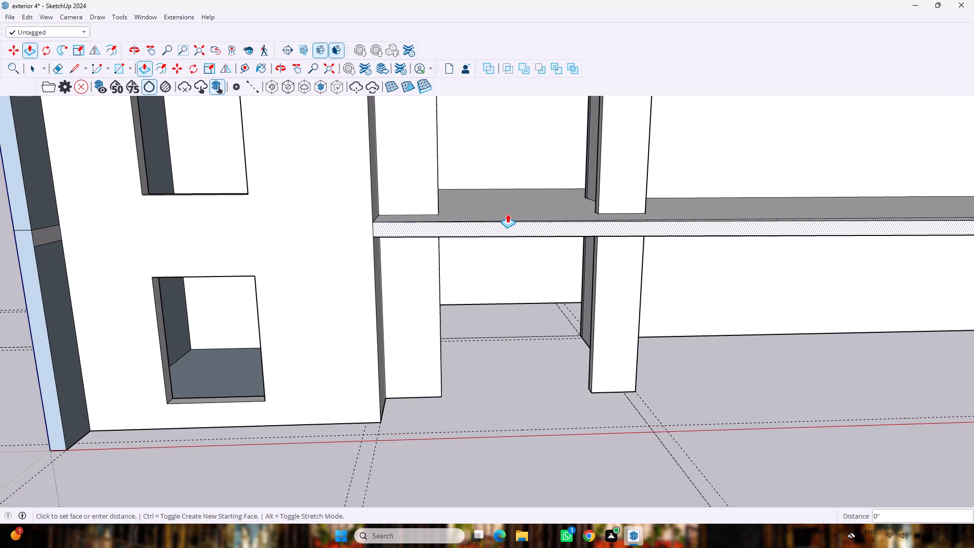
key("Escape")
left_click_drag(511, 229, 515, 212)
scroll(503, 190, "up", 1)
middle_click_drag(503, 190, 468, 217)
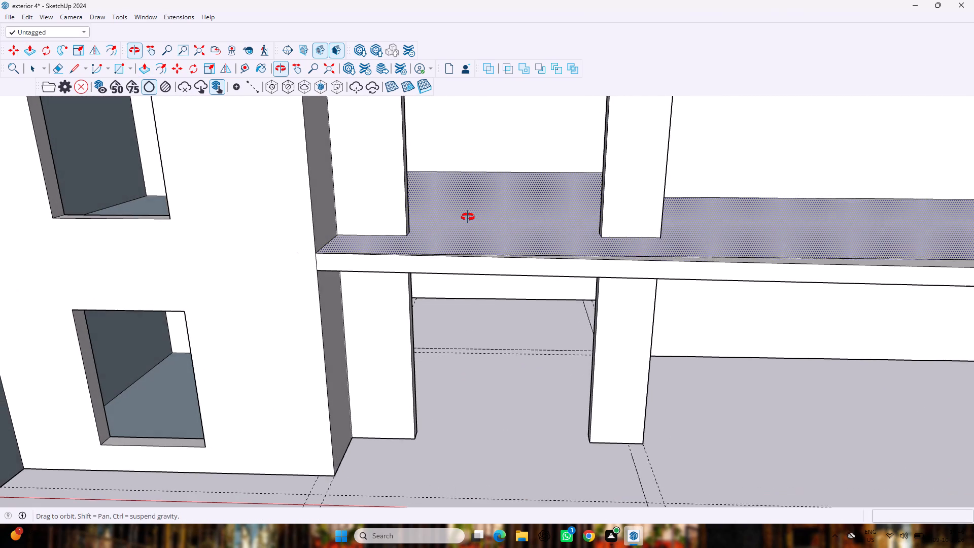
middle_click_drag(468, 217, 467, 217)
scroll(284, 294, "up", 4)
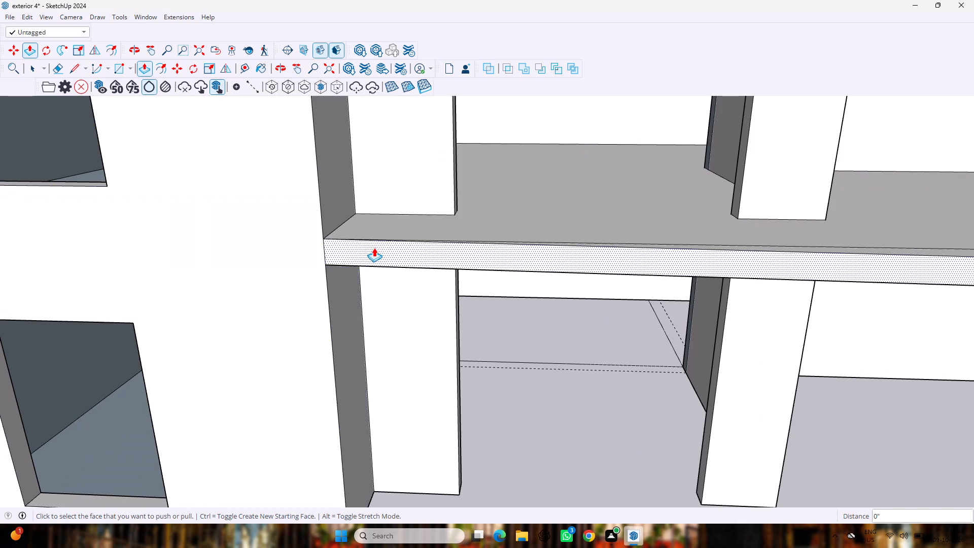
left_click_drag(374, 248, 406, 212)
Erase the stray edge running along the intermediate slab's top surface just behind its front edge.
scroll(407, 233, "down", 4)
middle_click_drag(567, 217, 571, 226)
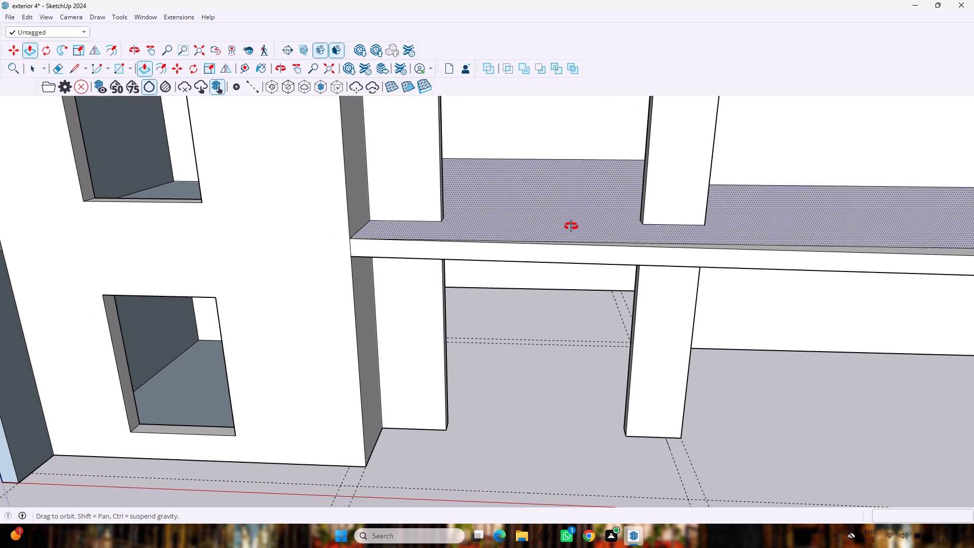
middle_click_drag(571, 226, 582, 311)
scroll(571, 325, "up", 2)
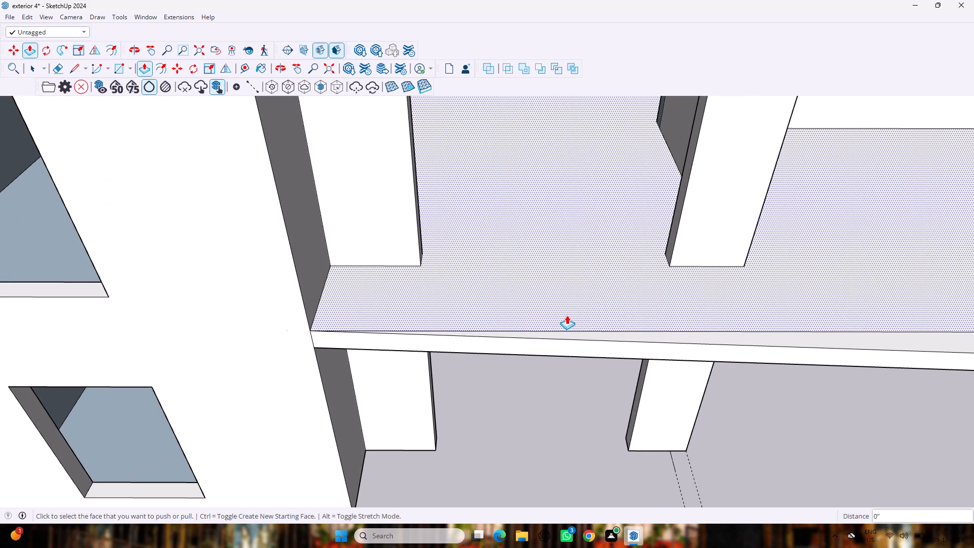
key("e")
left_click_drag(632, 298, 655, 339)
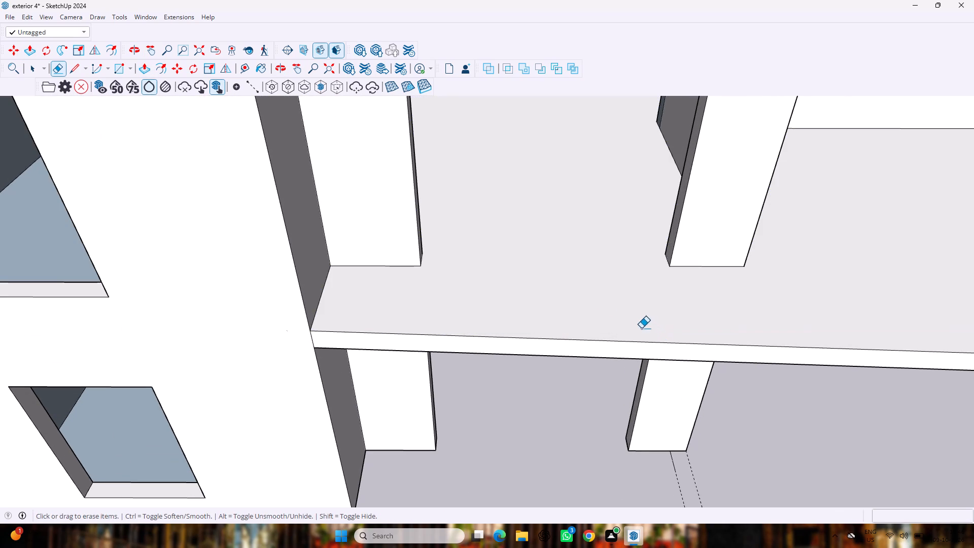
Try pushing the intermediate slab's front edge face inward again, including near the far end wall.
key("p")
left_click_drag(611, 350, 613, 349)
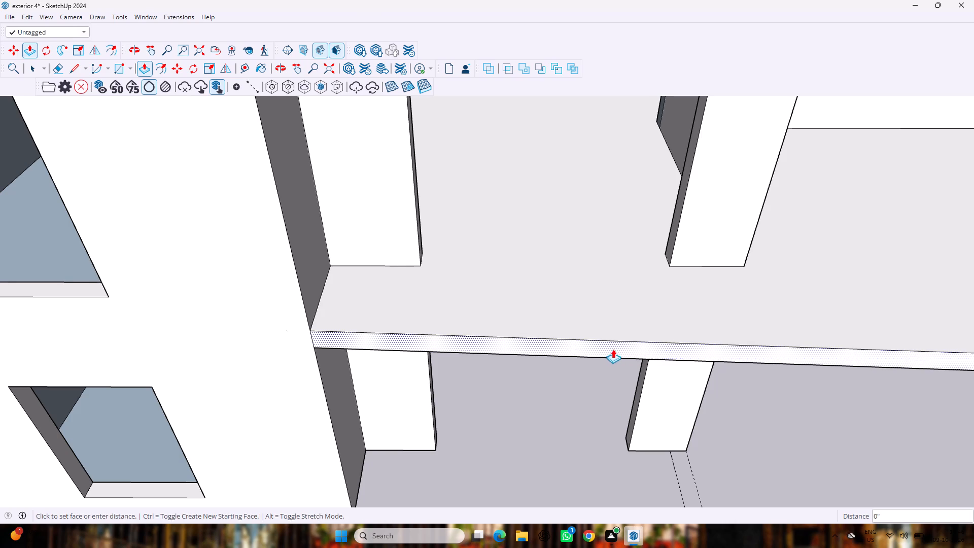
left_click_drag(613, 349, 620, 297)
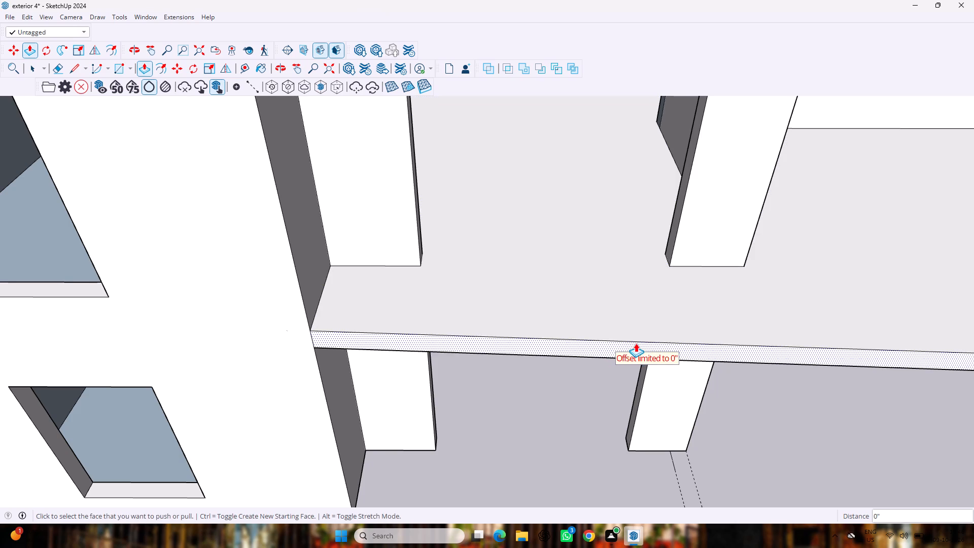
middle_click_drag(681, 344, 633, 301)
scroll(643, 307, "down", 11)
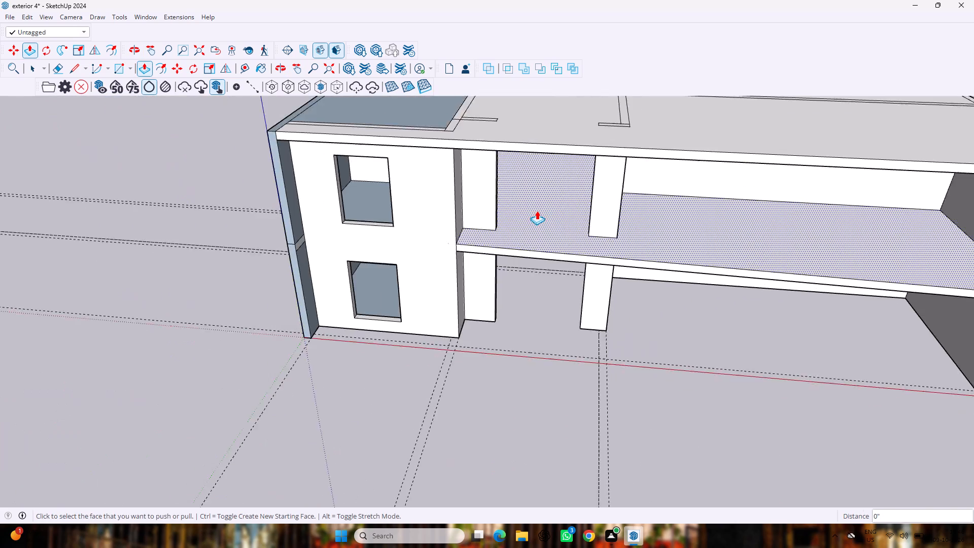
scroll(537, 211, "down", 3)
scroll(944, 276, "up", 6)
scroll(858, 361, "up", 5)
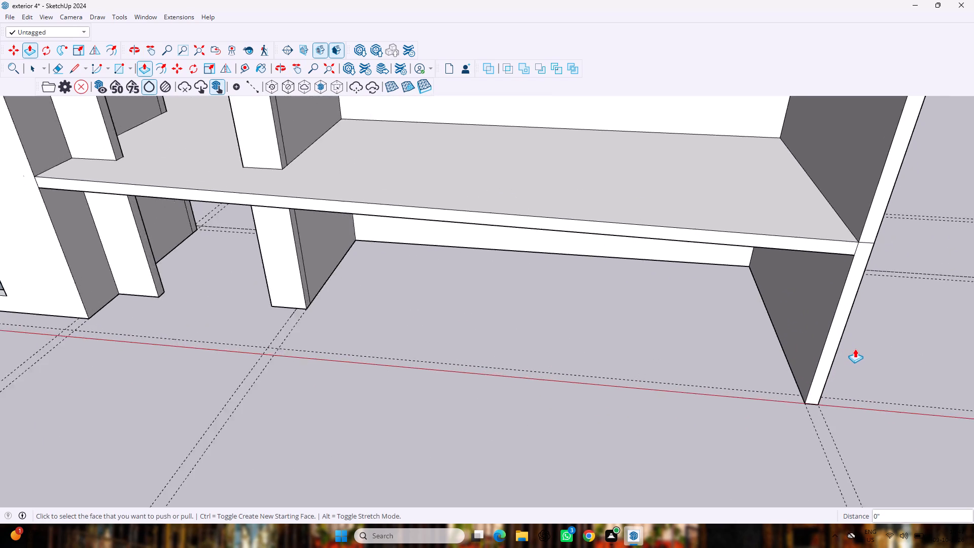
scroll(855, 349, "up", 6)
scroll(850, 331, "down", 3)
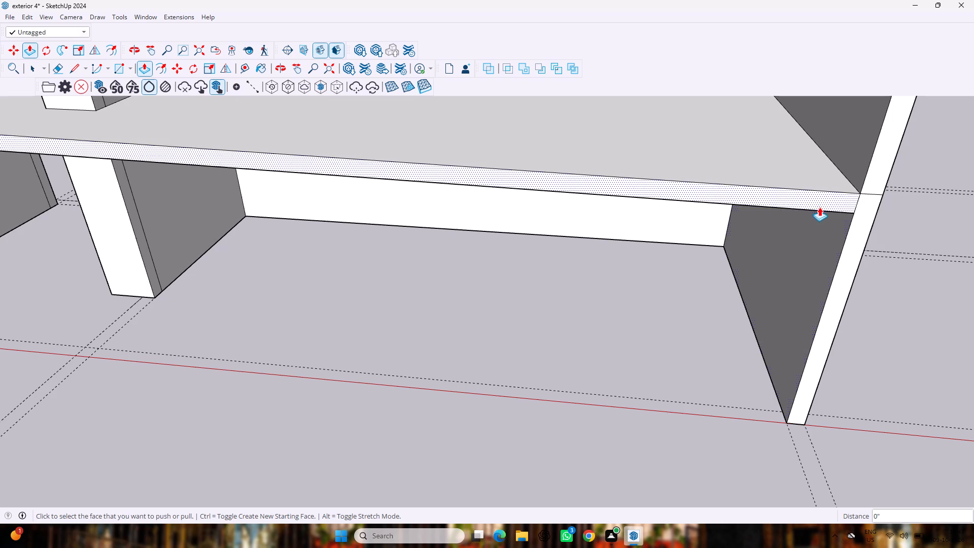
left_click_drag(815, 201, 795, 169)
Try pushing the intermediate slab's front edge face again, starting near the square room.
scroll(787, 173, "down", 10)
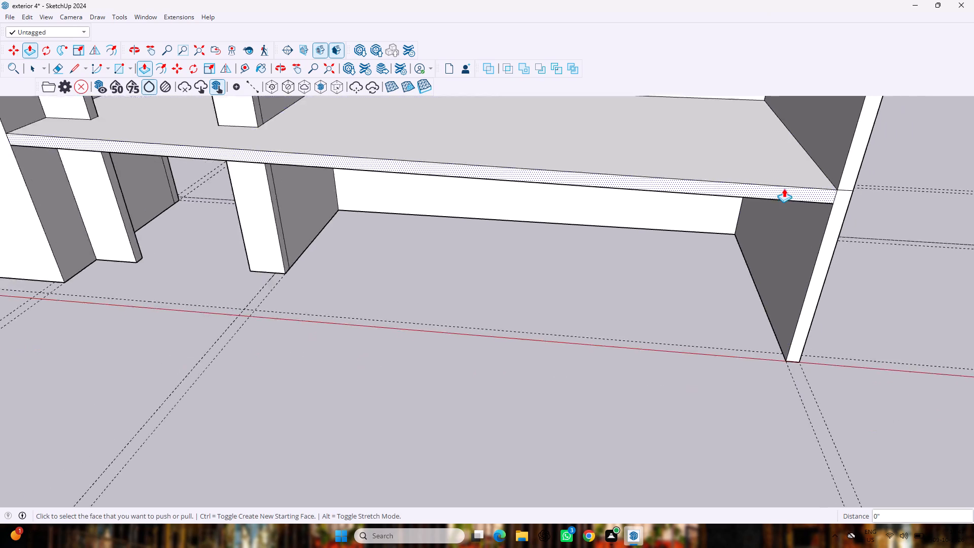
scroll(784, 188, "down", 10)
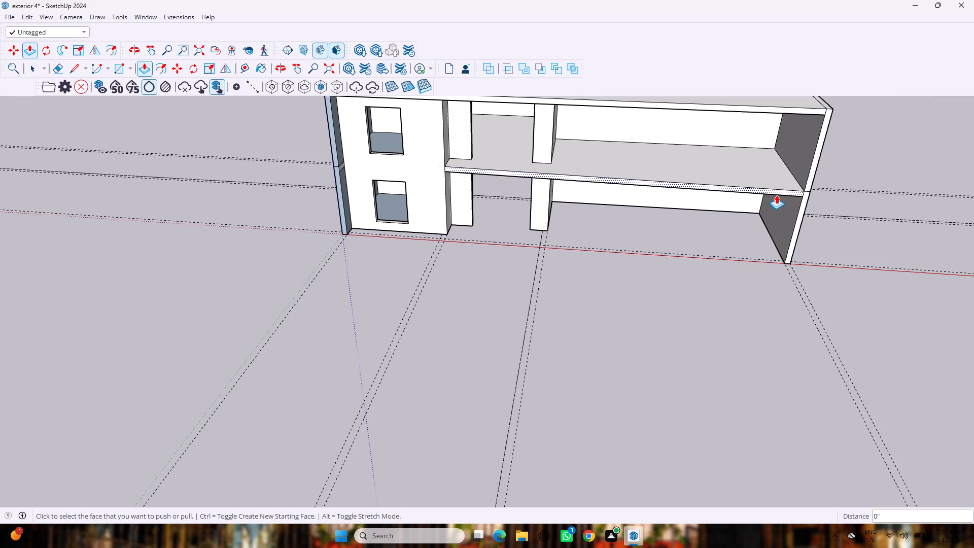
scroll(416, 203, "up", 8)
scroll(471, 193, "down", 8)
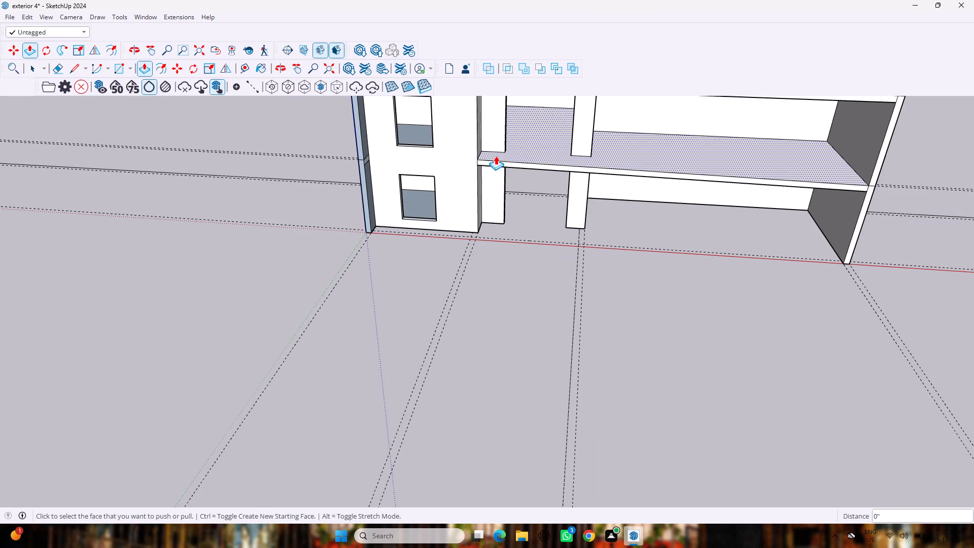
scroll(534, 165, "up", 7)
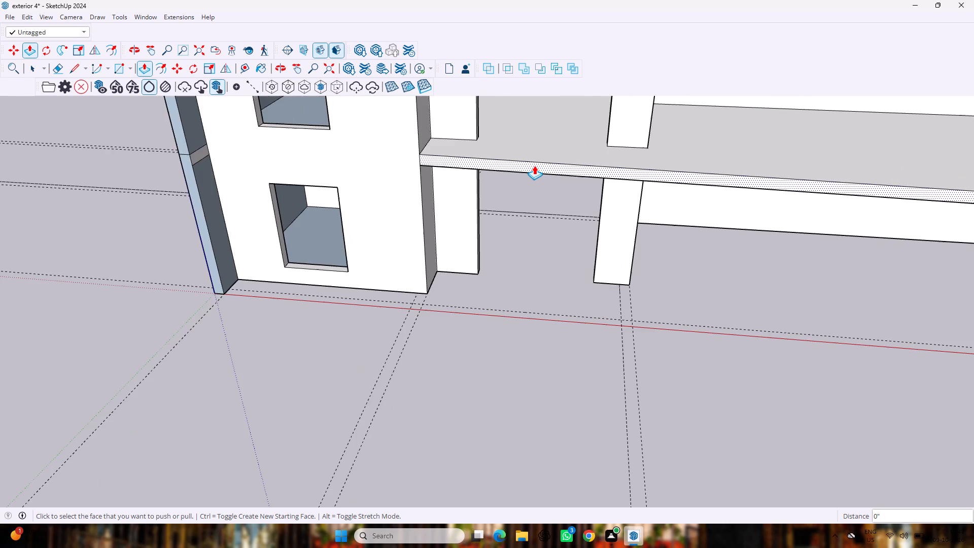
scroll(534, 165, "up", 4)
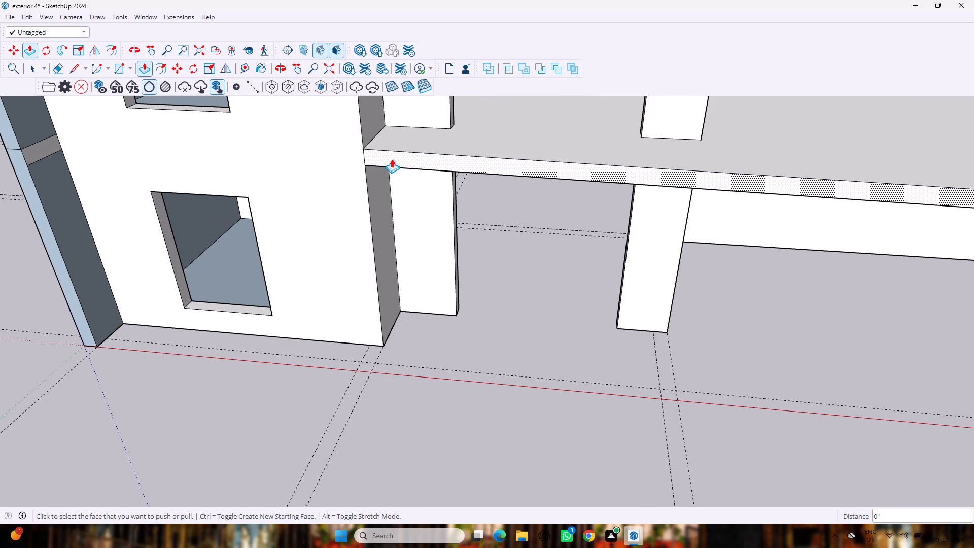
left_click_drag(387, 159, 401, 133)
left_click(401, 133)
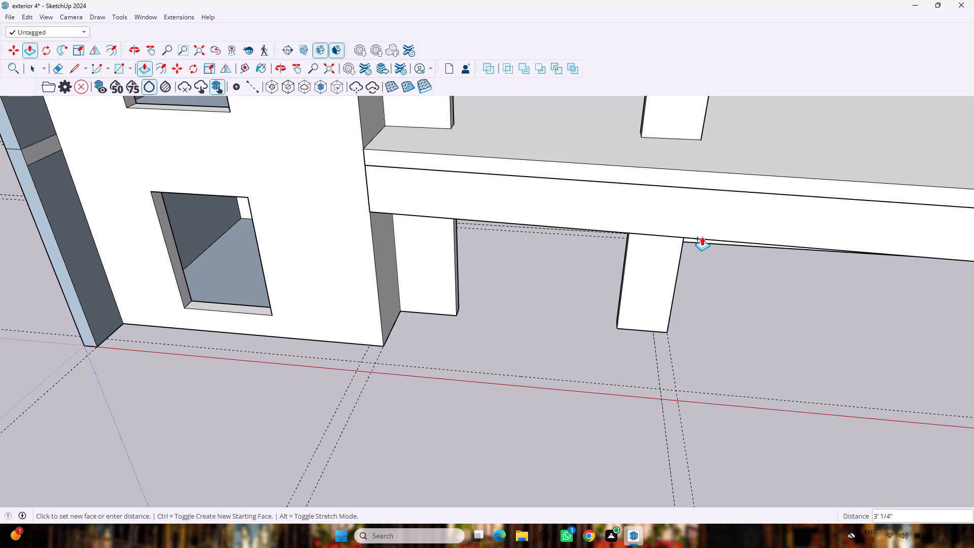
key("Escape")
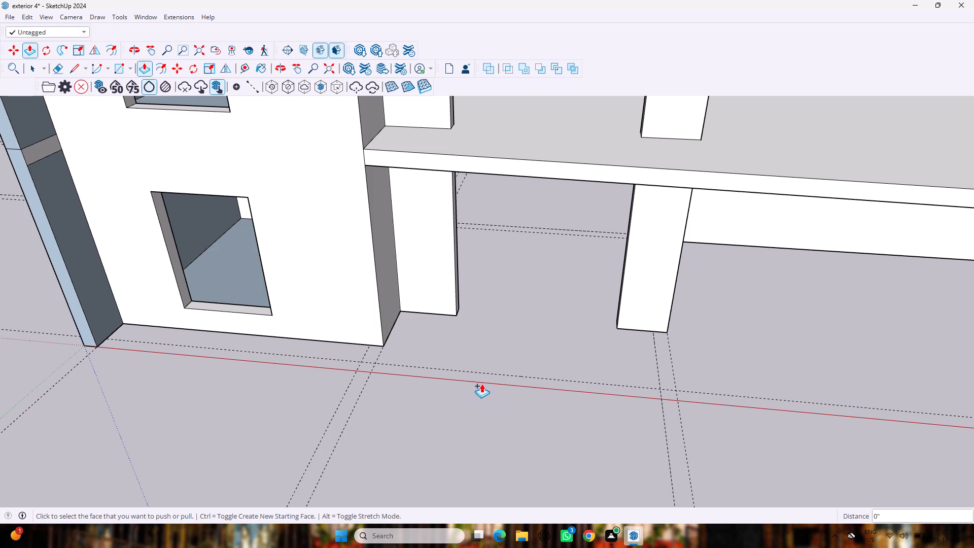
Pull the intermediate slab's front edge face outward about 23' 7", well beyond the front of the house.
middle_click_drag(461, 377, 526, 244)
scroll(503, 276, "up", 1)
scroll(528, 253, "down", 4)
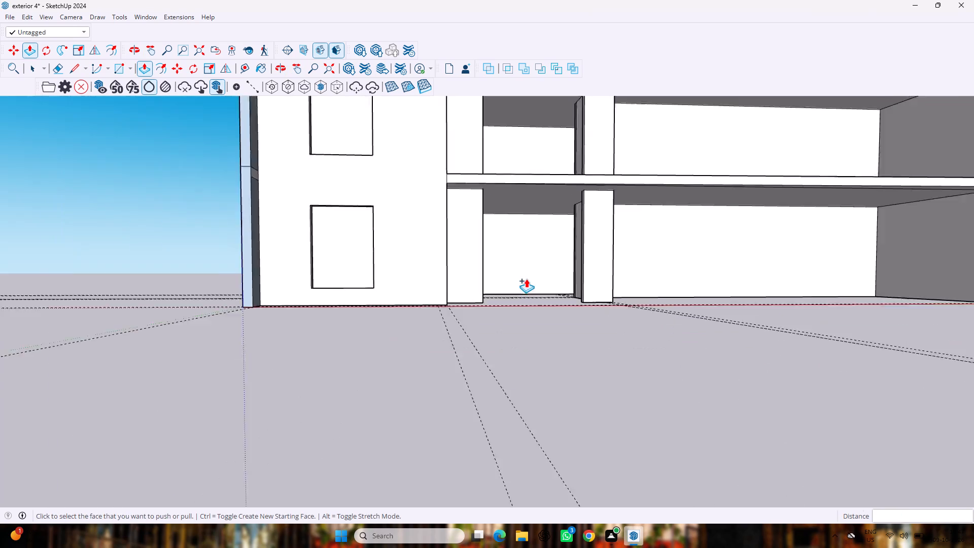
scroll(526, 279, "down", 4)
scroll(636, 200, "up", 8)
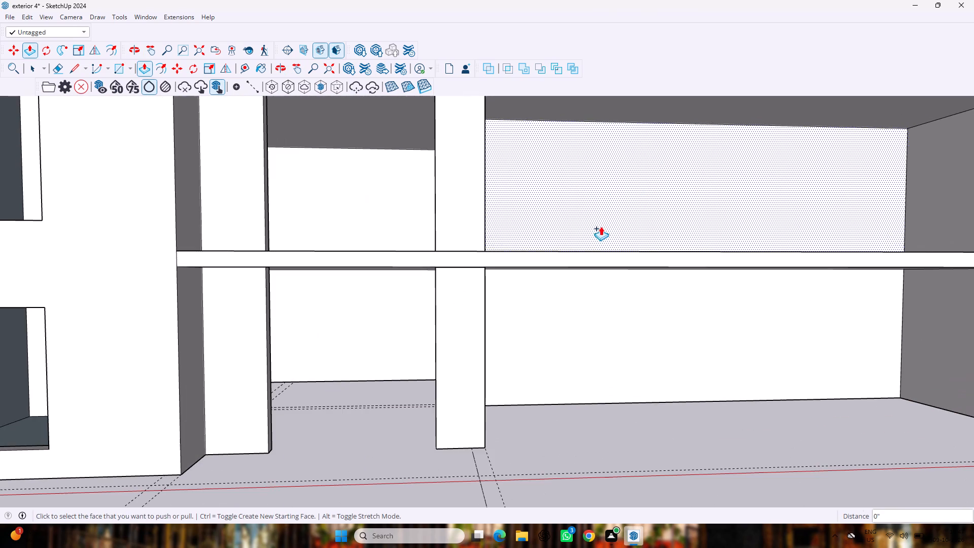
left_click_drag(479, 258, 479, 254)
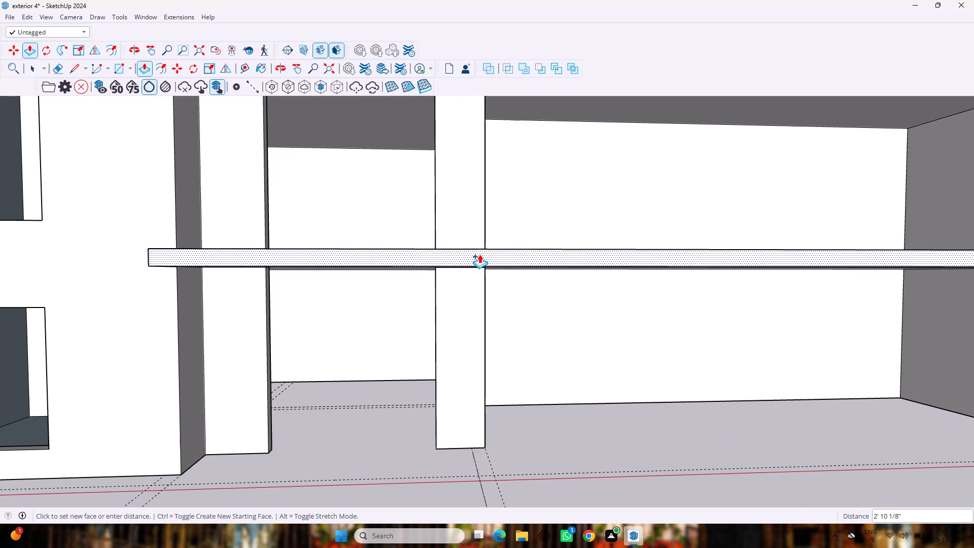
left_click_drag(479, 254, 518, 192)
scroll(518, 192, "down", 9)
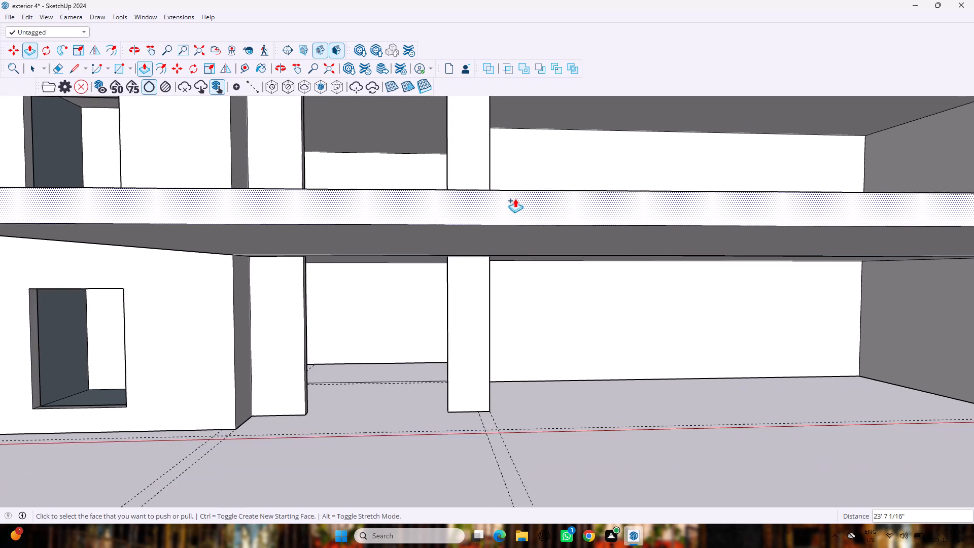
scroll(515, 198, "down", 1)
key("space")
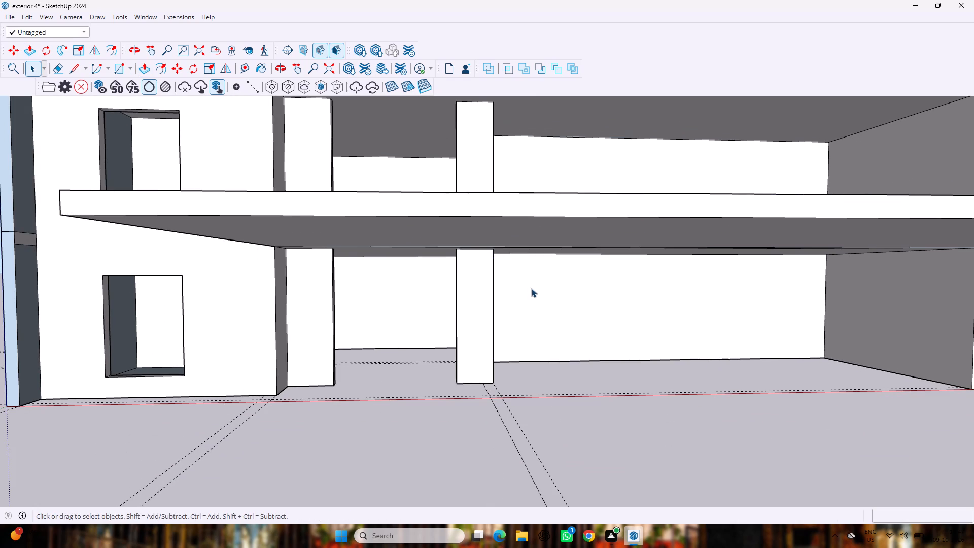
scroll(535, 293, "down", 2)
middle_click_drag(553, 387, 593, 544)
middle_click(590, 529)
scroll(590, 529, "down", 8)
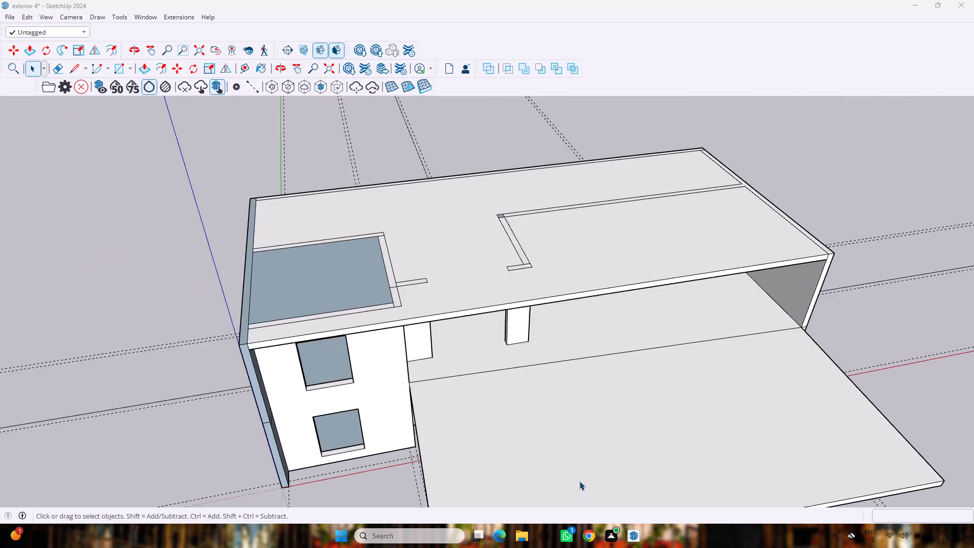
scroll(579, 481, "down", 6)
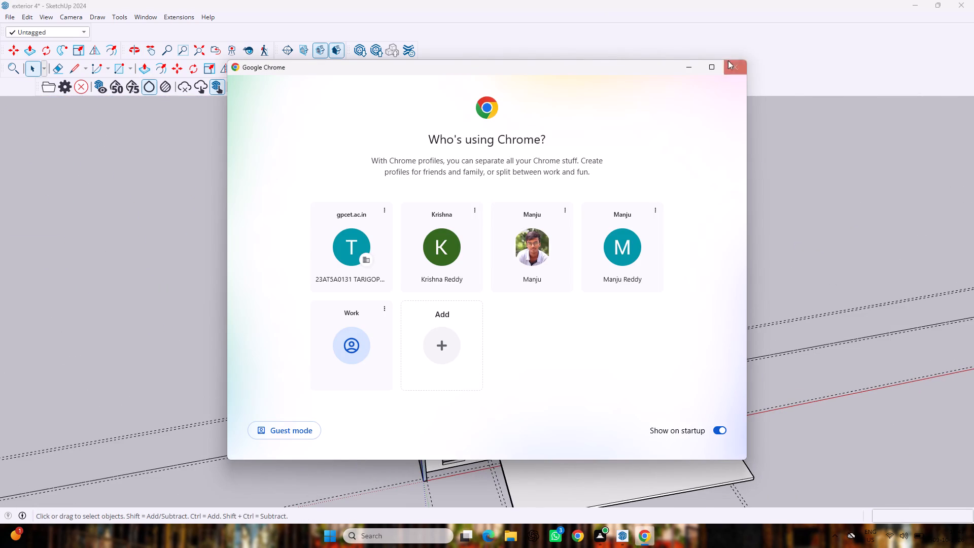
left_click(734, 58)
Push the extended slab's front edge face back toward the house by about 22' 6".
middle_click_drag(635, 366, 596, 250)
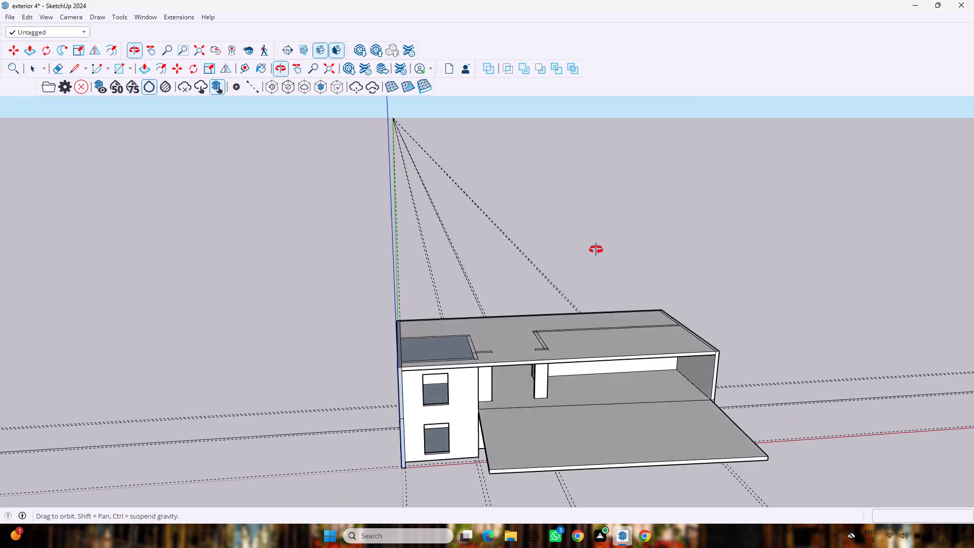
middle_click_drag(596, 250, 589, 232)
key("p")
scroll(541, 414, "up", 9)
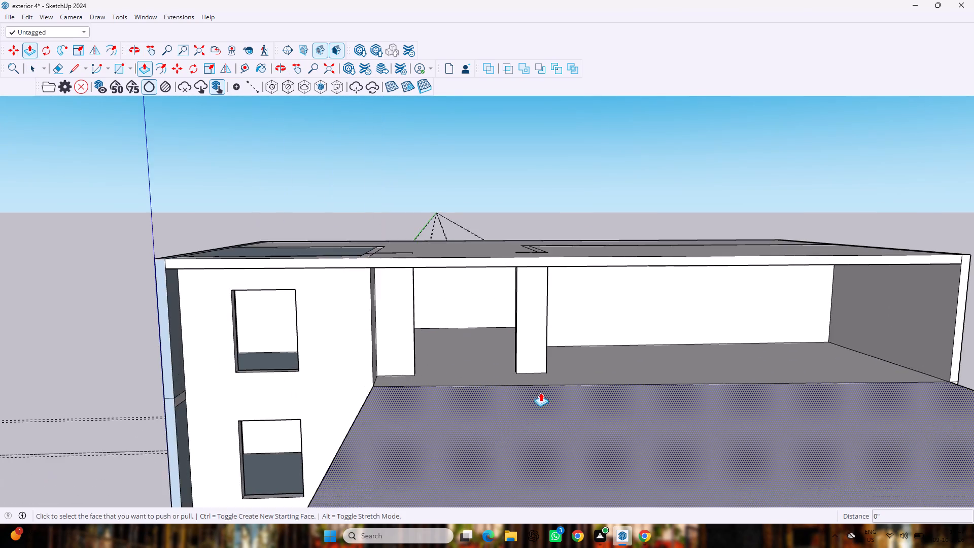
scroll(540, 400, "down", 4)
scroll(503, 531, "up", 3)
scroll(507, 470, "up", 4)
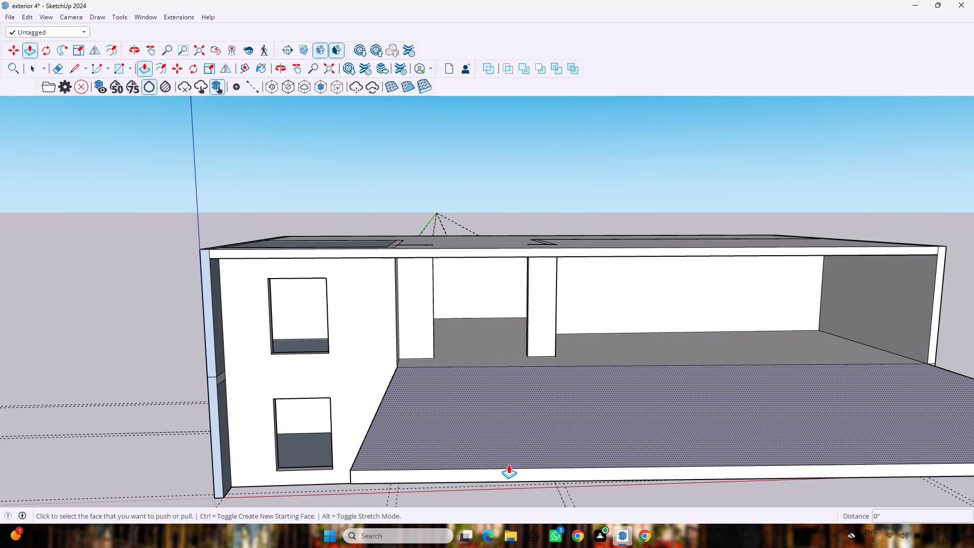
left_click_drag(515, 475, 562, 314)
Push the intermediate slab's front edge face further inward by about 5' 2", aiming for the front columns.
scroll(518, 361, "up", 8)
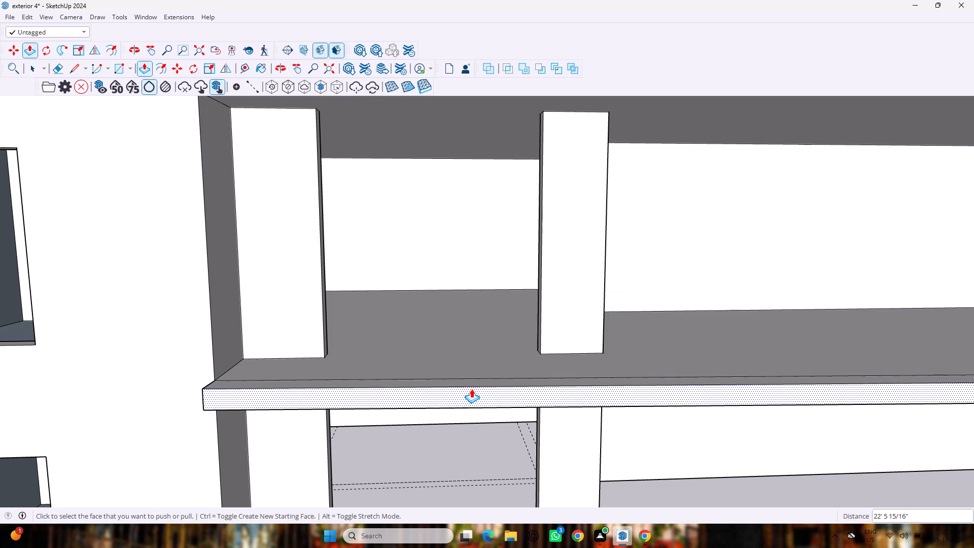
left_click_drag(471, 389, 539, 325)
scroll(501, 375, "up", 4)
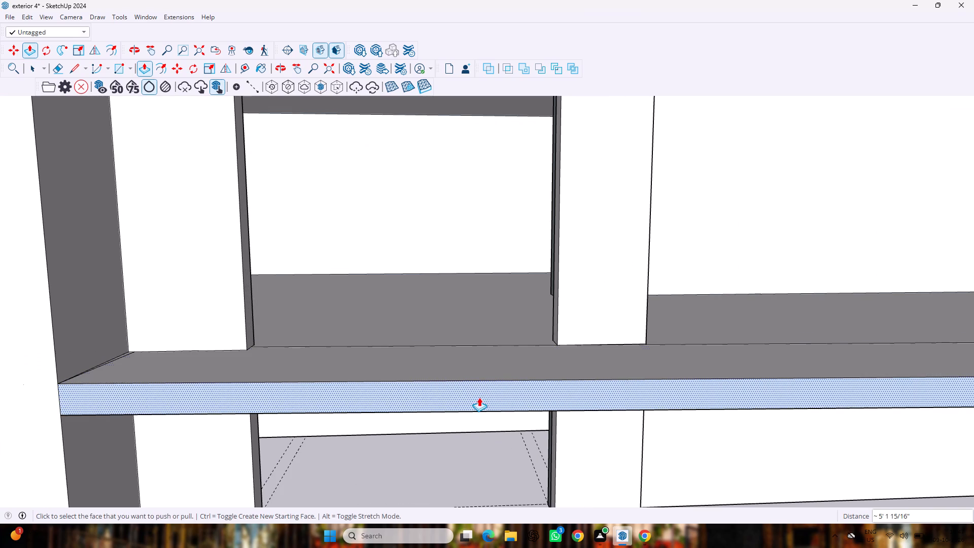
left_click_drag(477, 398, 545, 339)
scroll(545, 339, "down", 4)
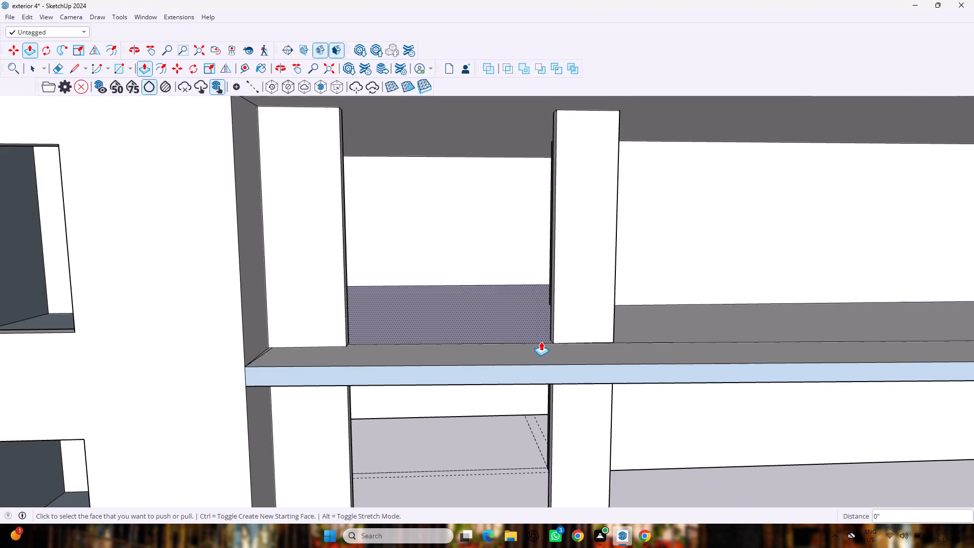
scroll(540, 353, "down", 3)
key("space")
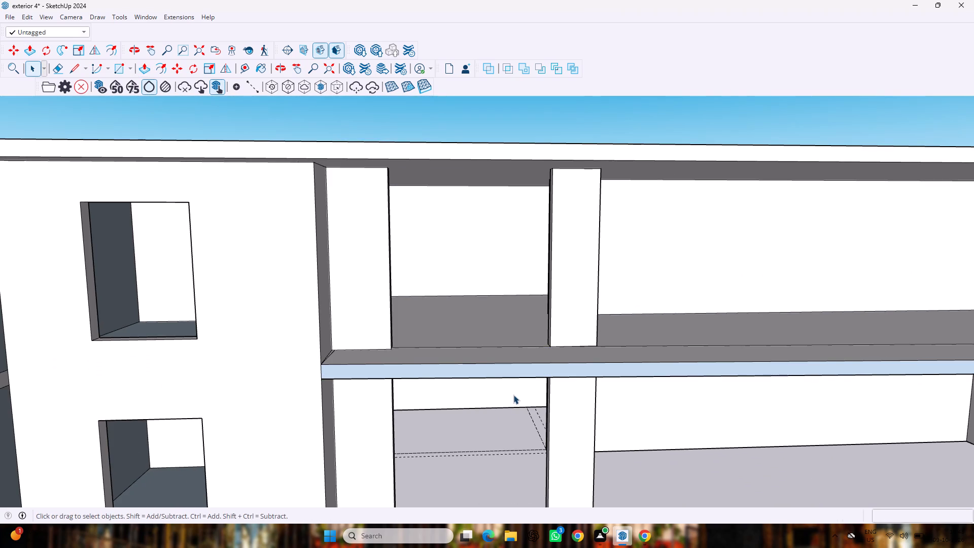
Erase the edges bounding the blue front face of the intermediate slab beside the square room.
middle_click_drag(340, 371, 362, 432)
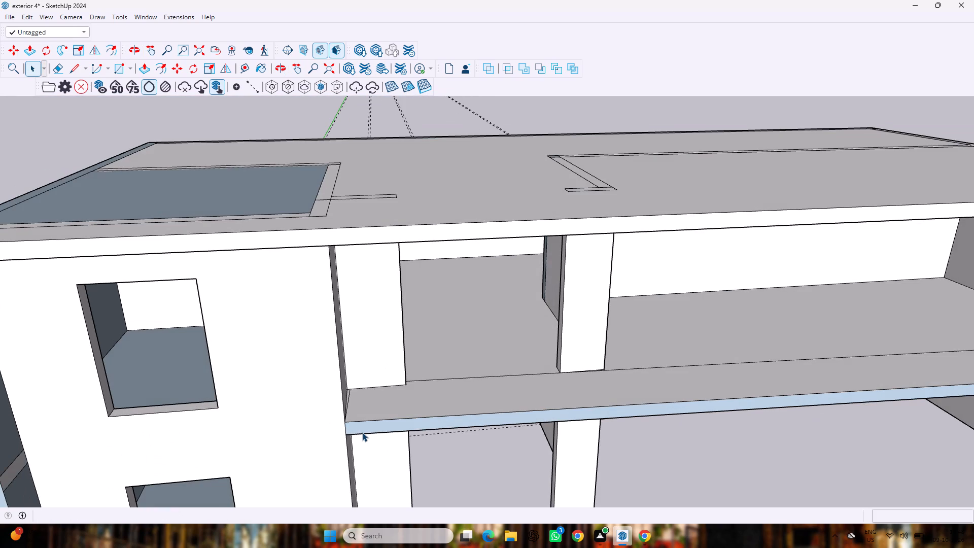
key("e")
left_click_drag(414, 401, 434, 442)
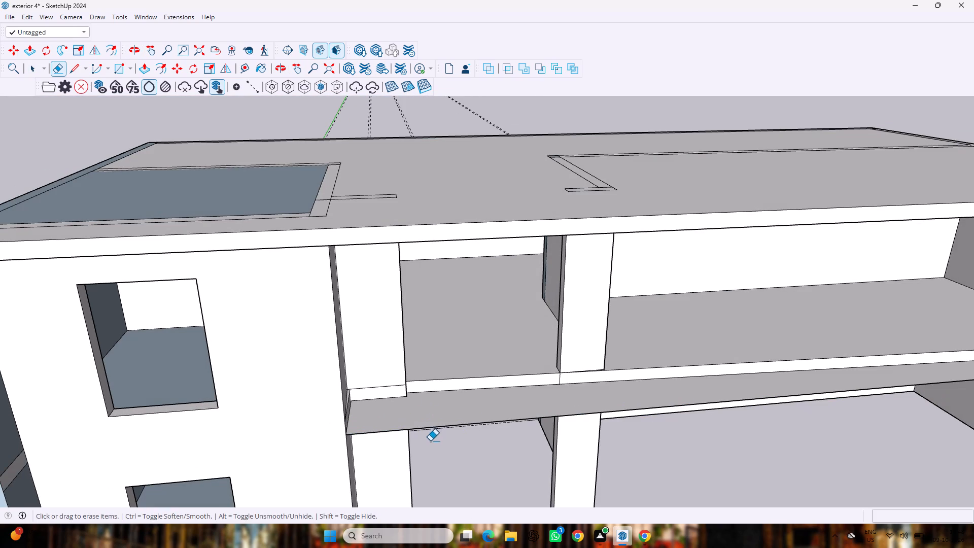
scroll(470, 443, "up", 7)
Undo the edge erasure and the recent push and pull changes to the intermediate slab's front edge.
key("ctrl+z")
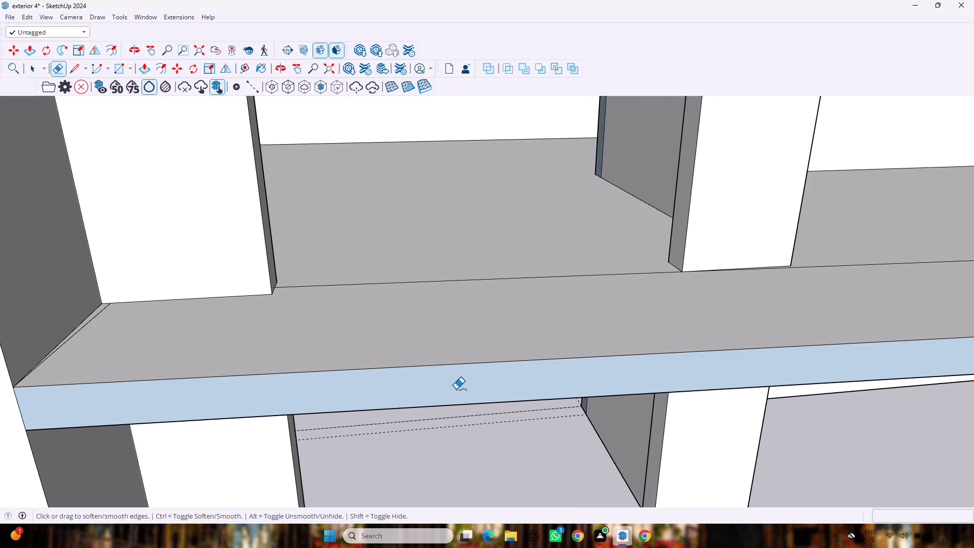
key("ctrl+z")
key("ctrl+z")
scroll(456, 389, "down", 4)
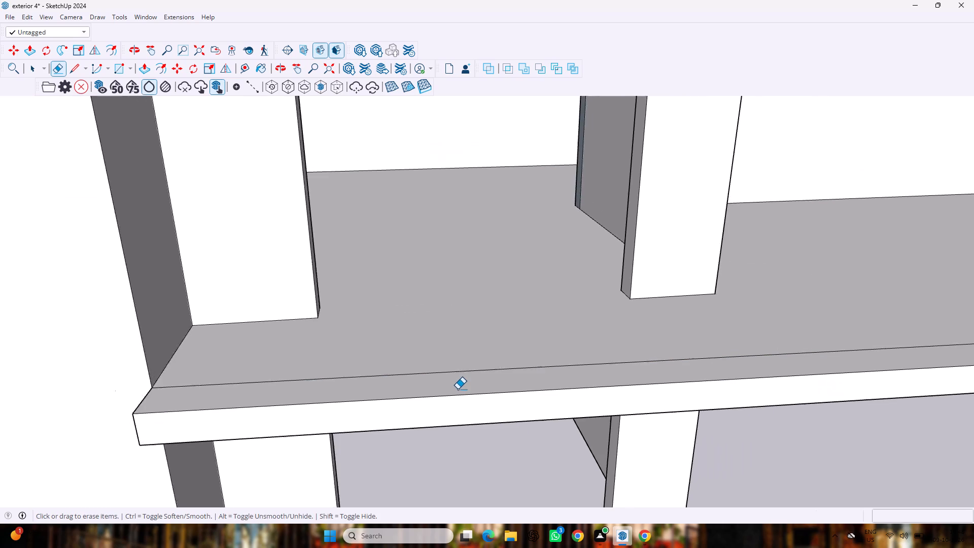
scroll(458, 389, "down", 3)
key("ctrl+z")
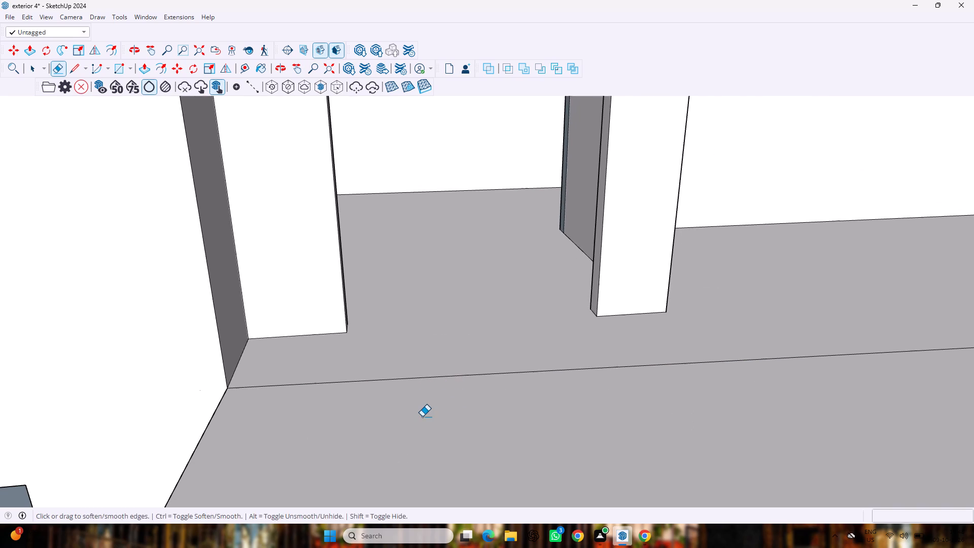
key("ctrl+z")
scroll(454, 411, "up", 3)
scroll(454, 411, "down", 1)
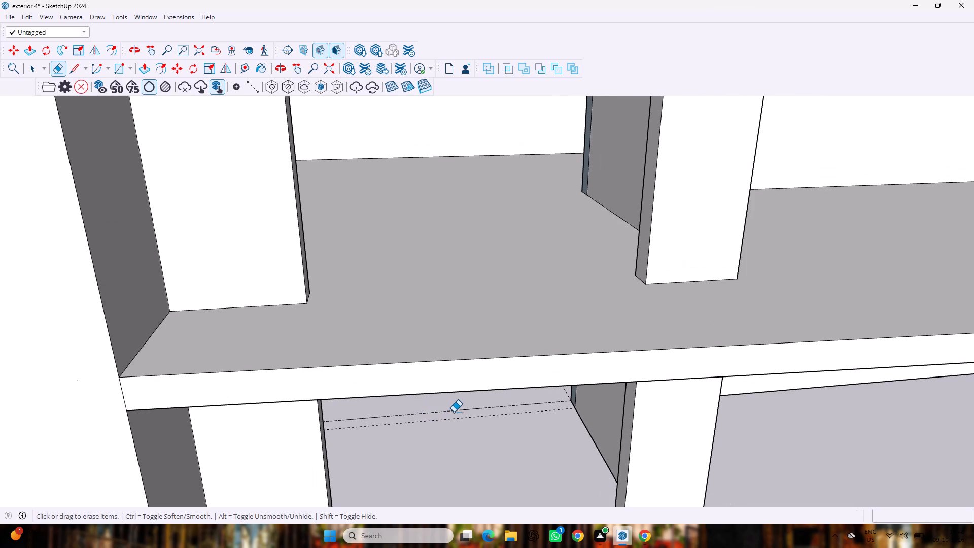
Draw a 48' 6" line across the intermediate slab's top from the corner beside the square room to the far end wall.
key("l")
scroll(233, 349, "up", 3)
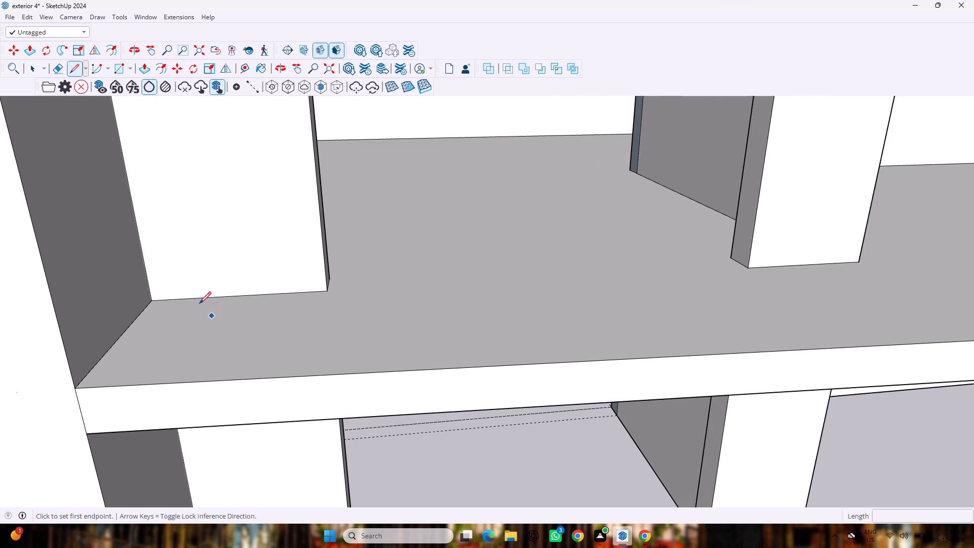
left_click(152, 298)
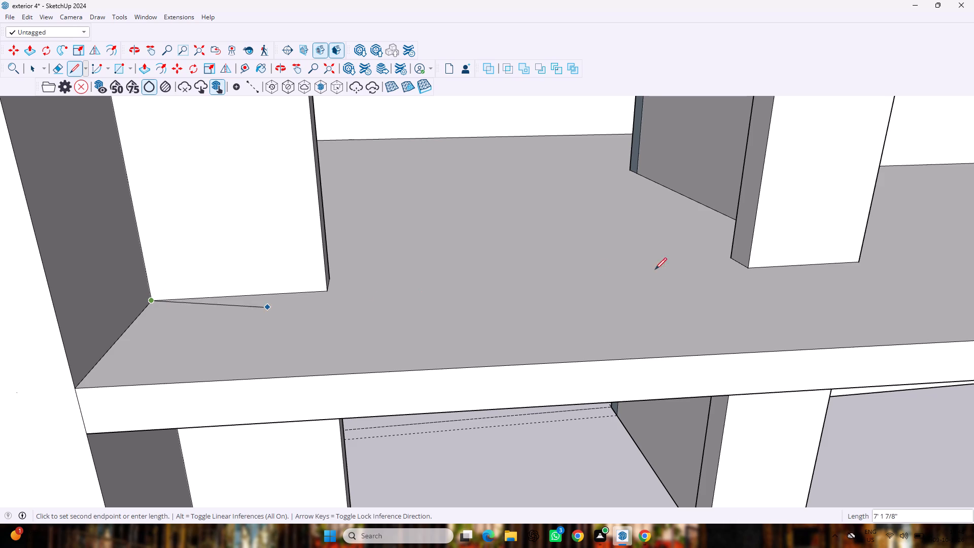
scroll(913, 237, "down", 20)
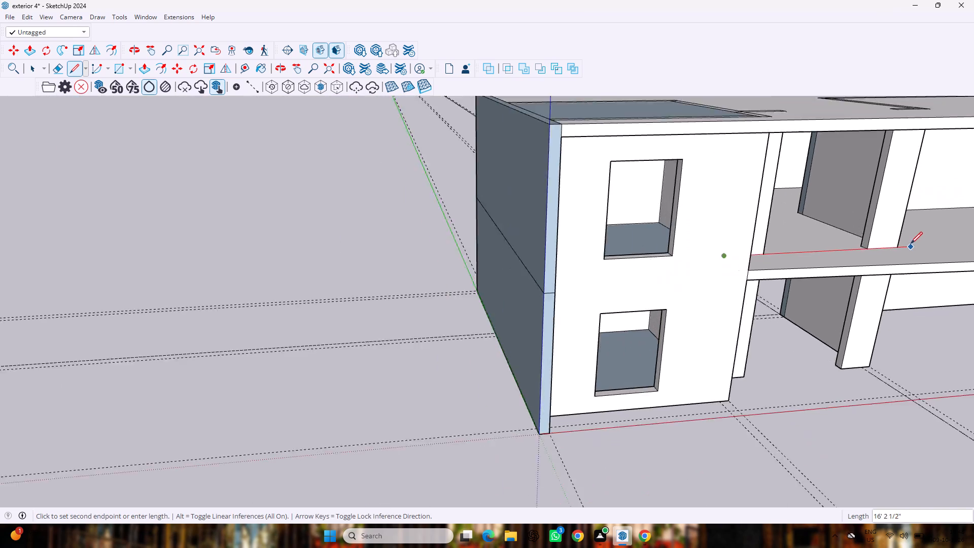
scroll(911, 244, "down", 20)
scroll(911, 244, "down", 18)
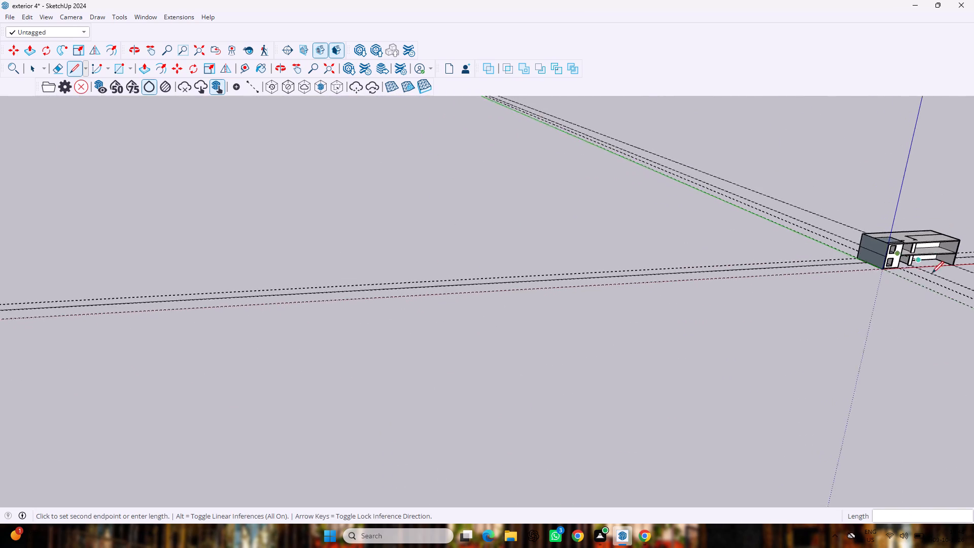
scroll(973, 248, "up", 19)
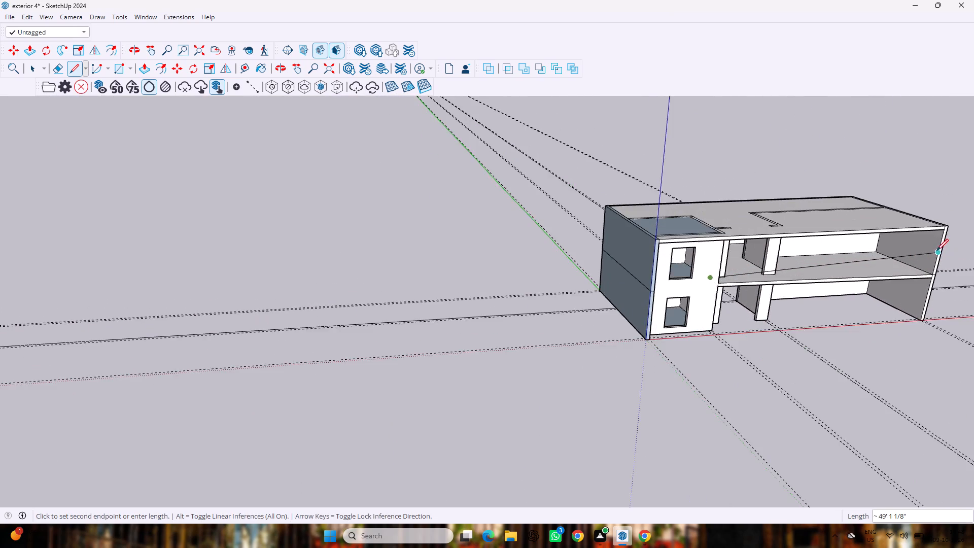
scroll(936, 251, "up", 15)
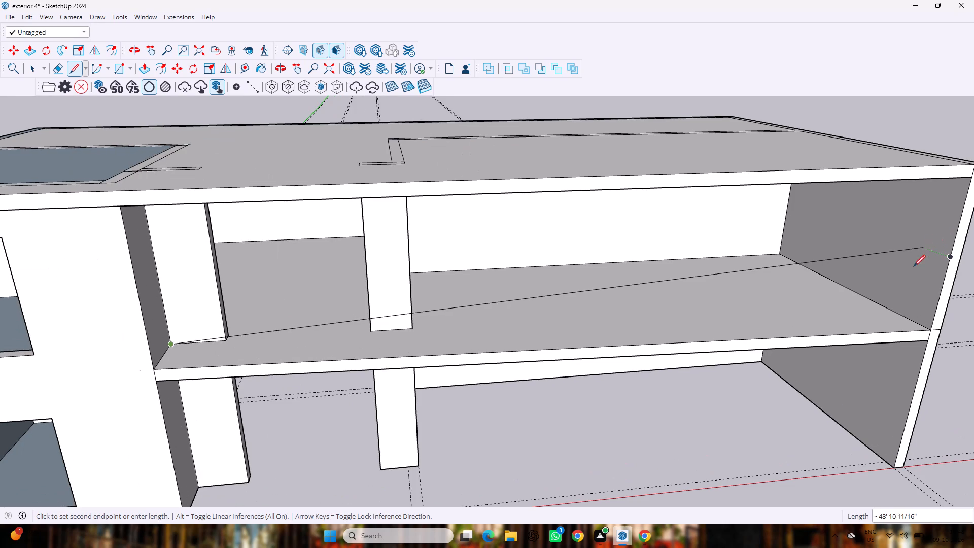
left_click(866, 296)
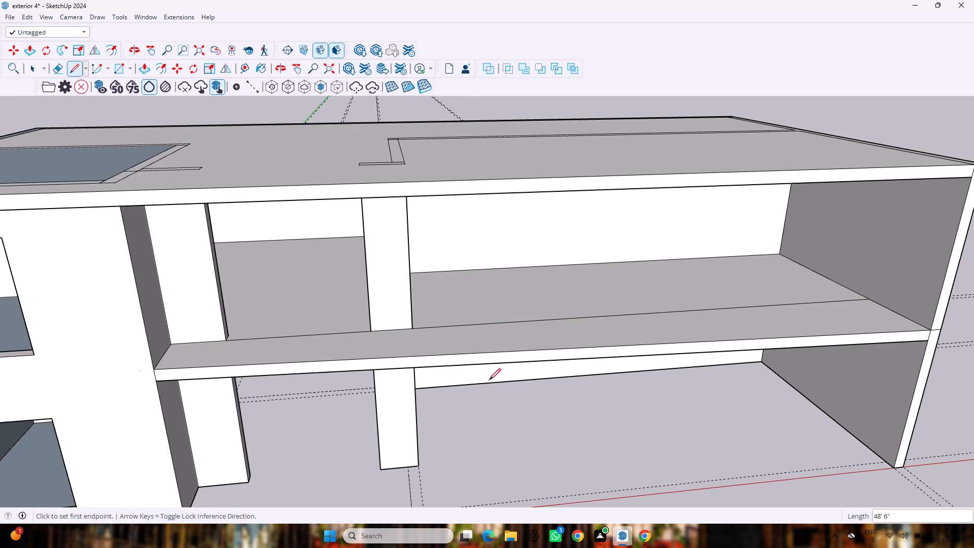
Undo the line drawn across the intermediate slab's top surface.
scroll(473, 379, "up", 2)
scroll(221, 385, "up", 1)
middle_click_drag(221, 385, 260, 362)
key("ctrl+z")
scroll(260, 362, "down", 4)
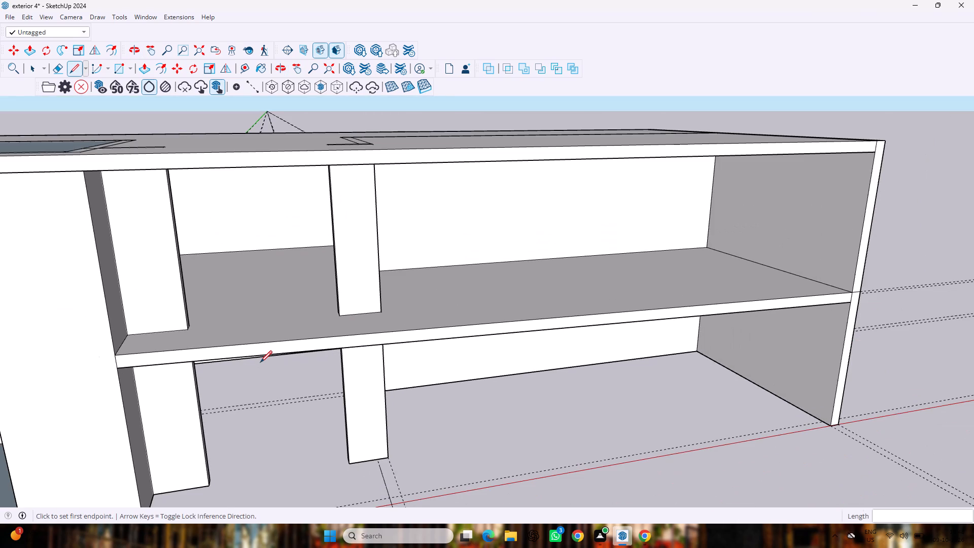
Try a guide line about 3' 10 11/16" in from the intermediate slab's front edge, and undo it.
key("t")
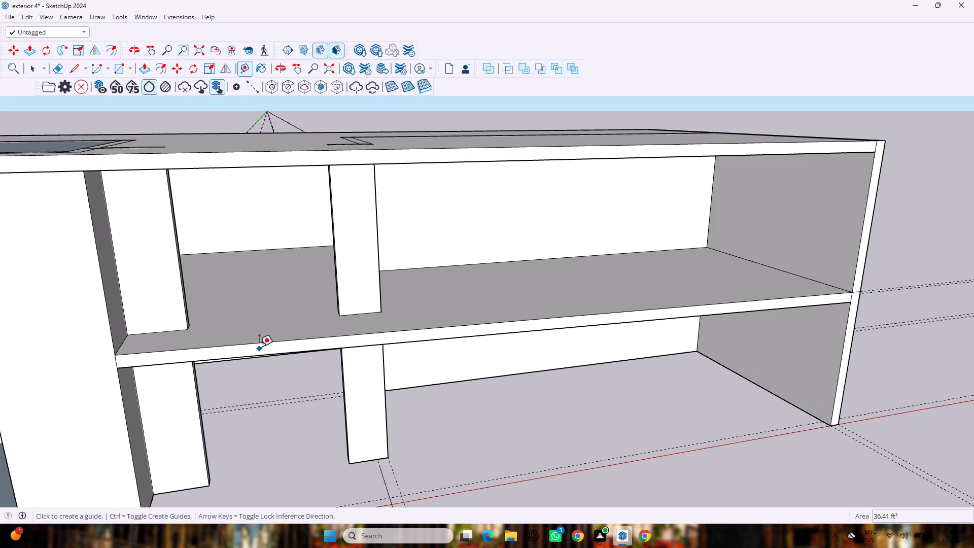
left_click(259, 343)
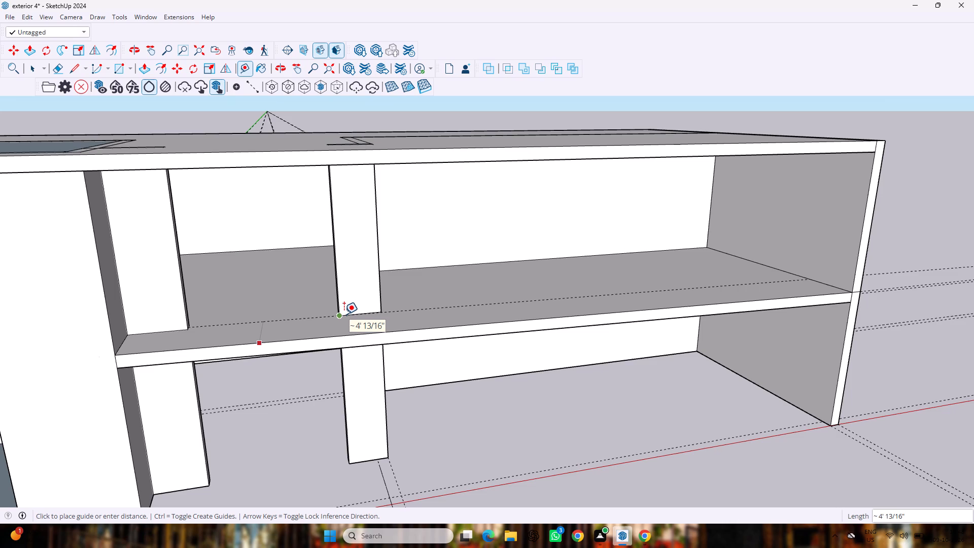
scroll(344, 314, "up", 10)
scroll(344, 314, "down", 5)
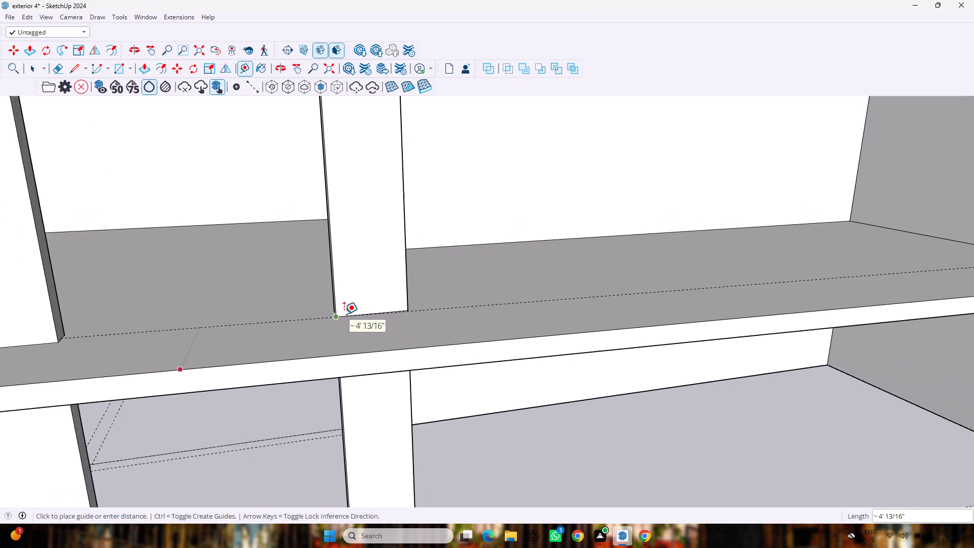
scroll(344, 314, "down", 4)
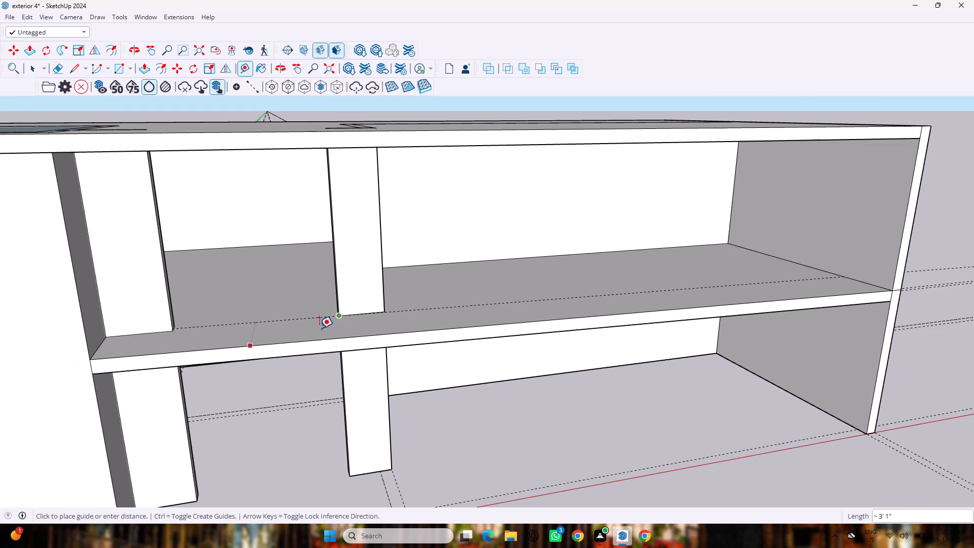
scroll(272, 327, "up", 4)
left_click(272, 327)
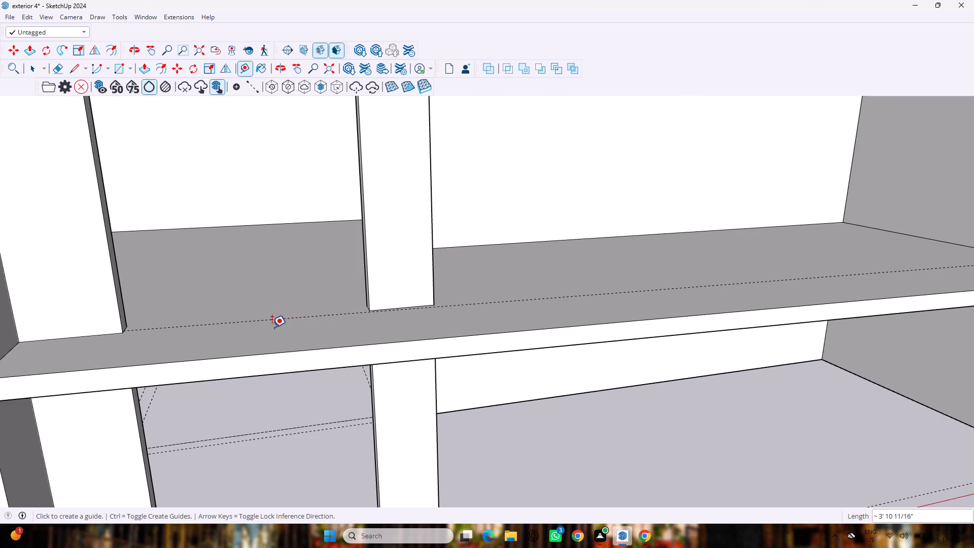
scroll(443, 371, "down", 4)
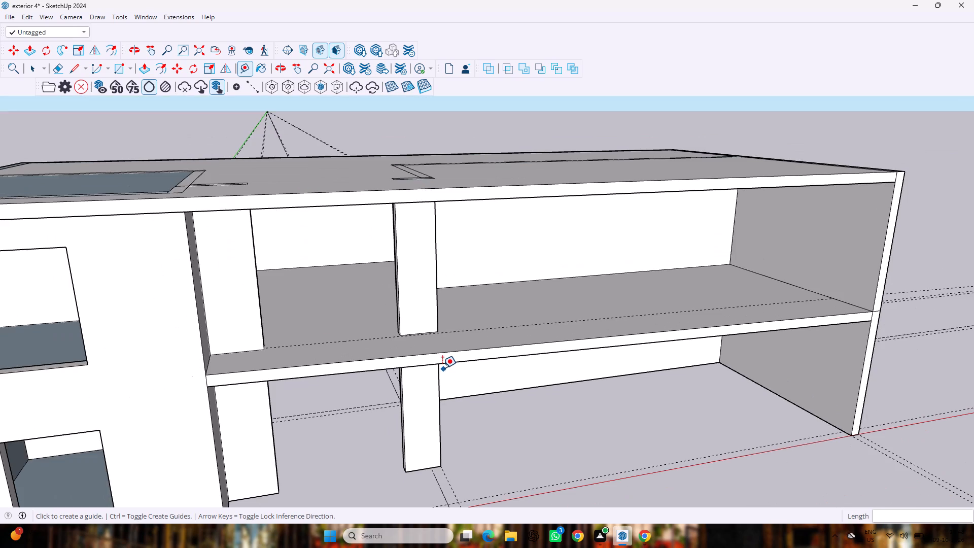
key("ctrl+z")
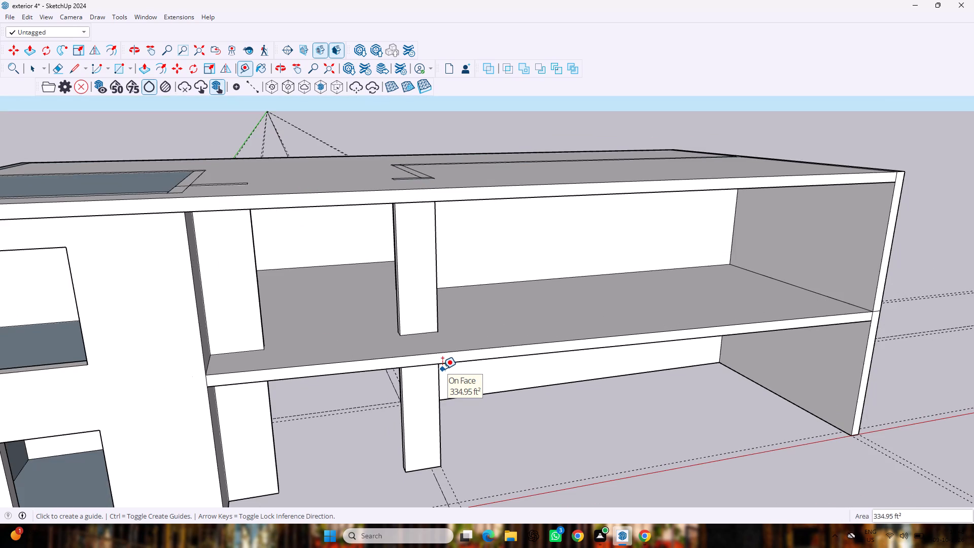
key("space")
Draw a line about 4' 2 3/8" from the narrow pillar's base corner to the slab's front edge, continuing 9" down the front face.
key("l")
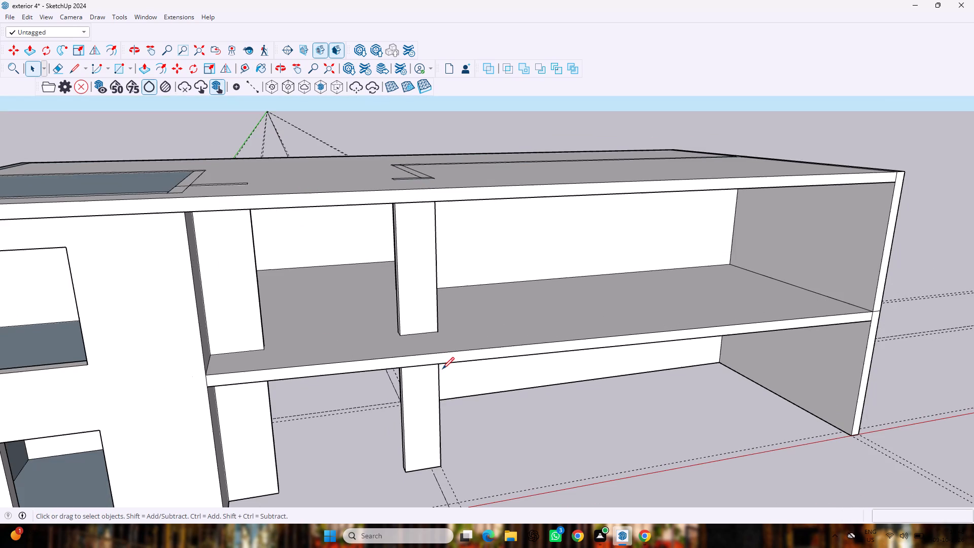
scroll(442, 357, "up", 5)
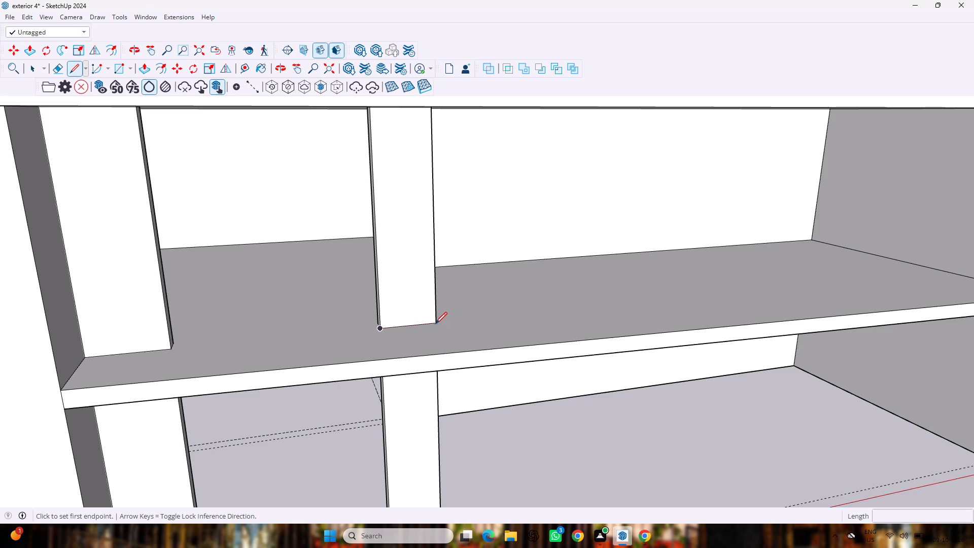
left_click(436, 322)
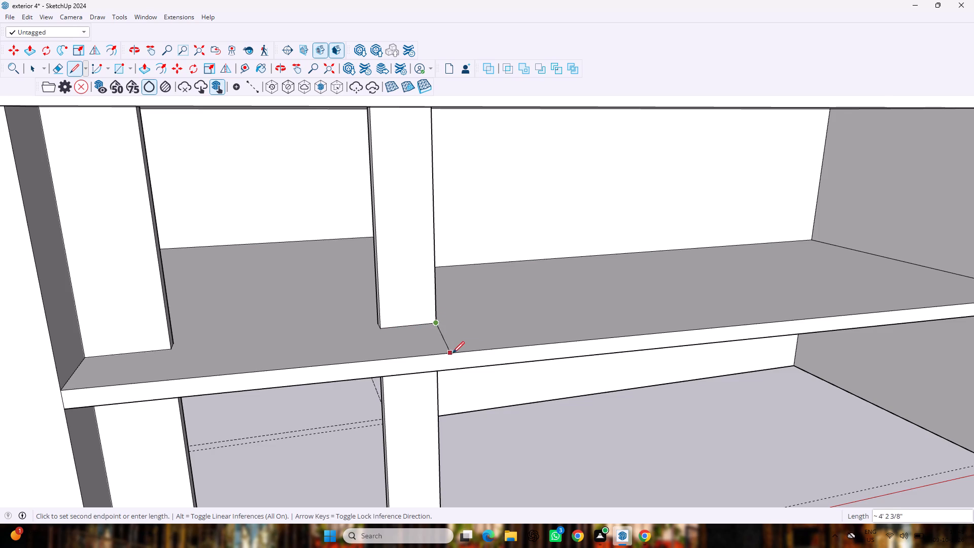
left_click(460, 351)
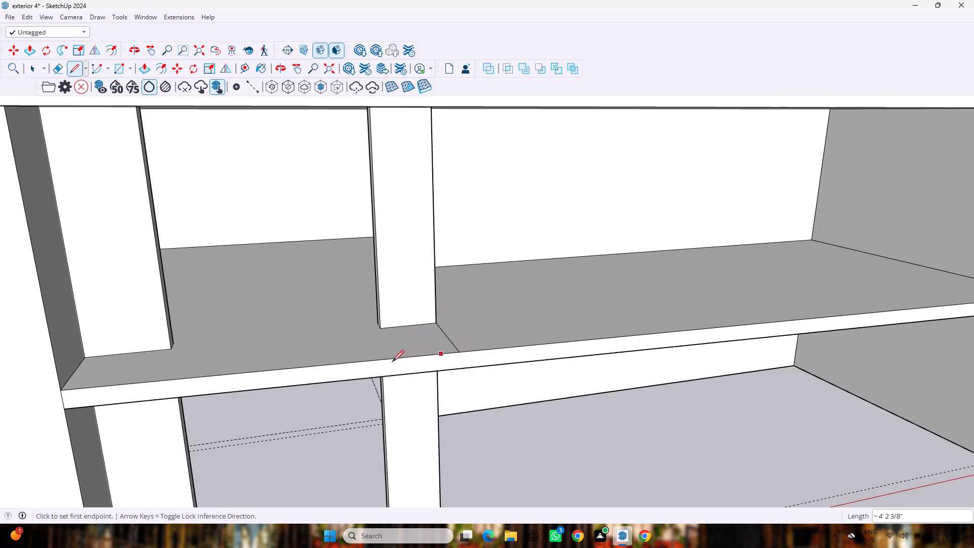
left_click(457, 355)
left_click(462, 366)
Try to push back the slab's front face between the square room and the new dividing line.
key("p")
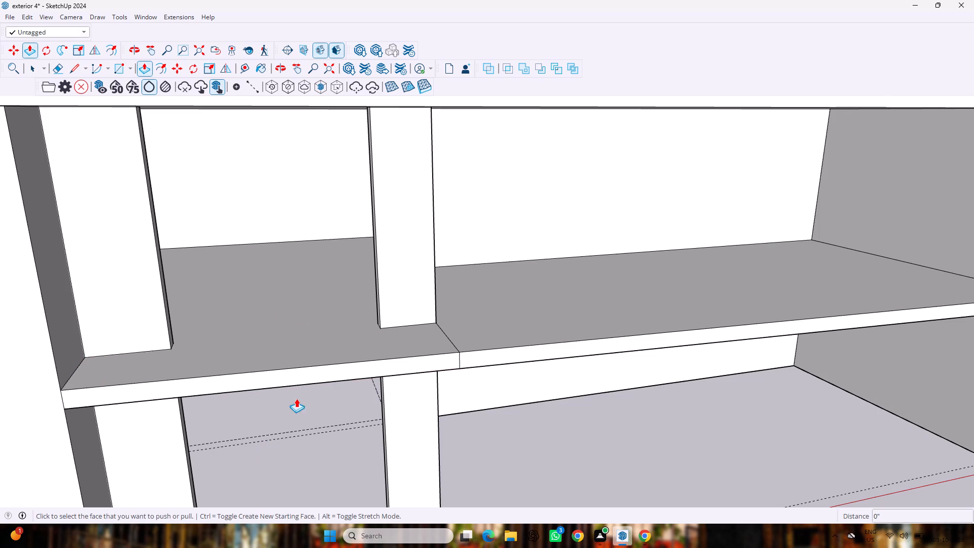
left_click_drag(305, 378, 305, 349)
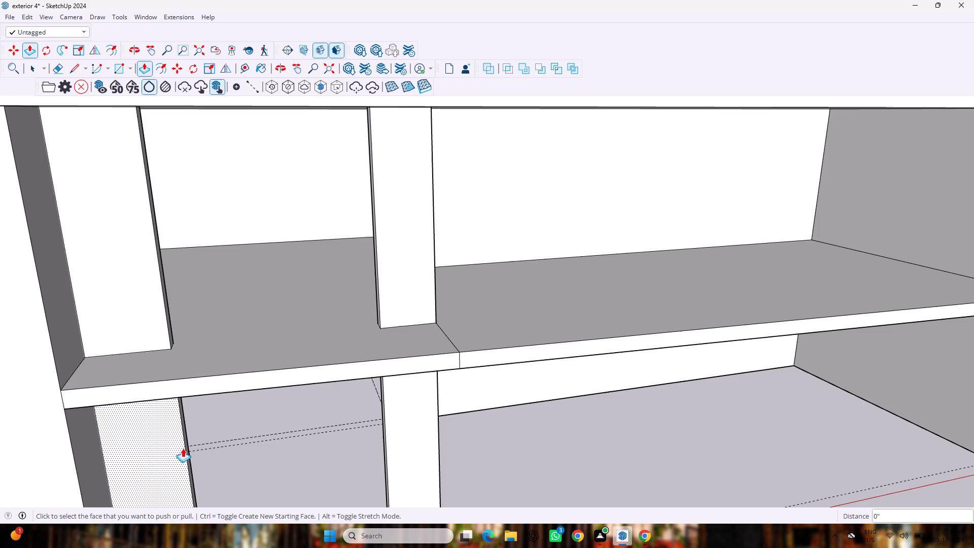
Draw a 15' 2 1/16" line on the slab's top from the wide pillar's inner base corner along the pillar fronts to the narrow pillar.
key("l")
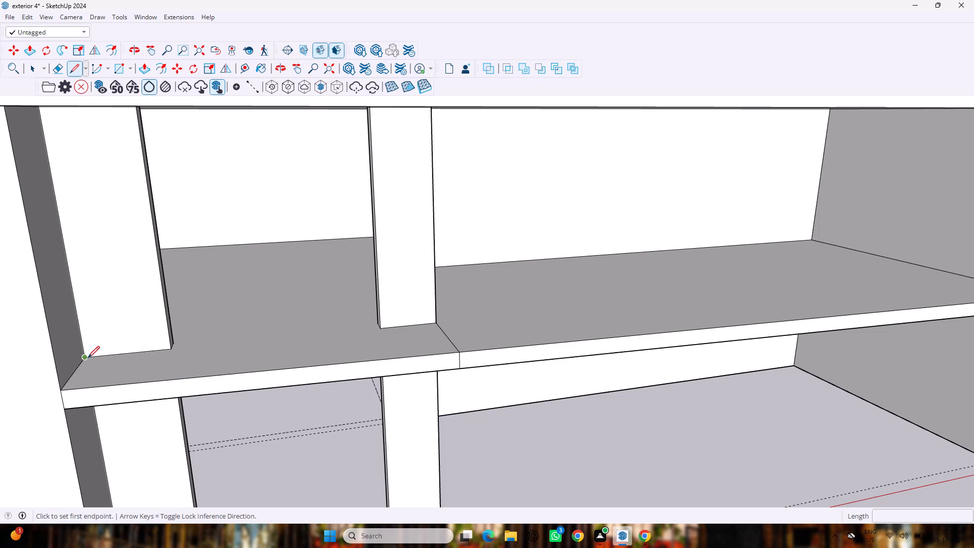
left_click(86, 358)
left_click(439, 320)
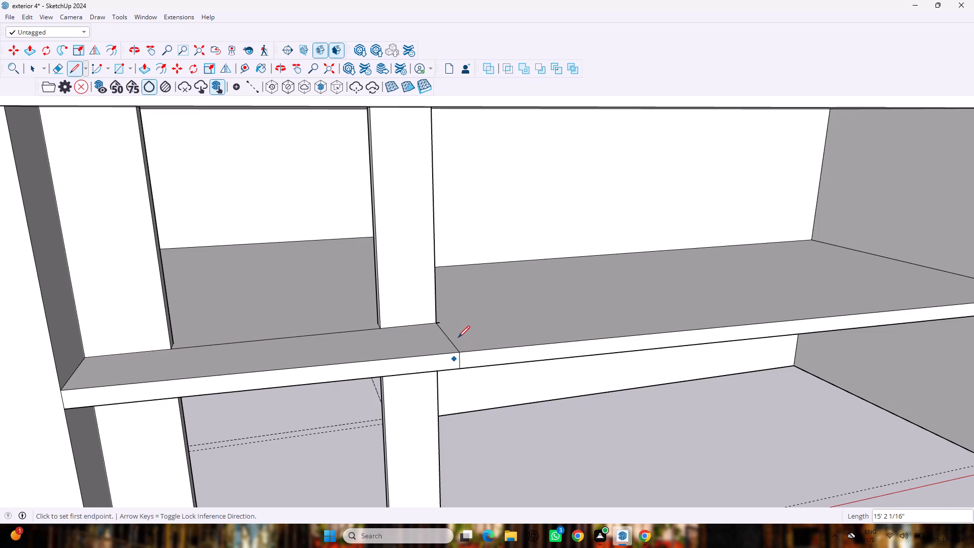
Erase the short stray line end extending past the narrow pillar's base corner on the slab's top.
scroll(459, 336, "up", 6)
key("e")
scroll(429, 318, "up", 2)
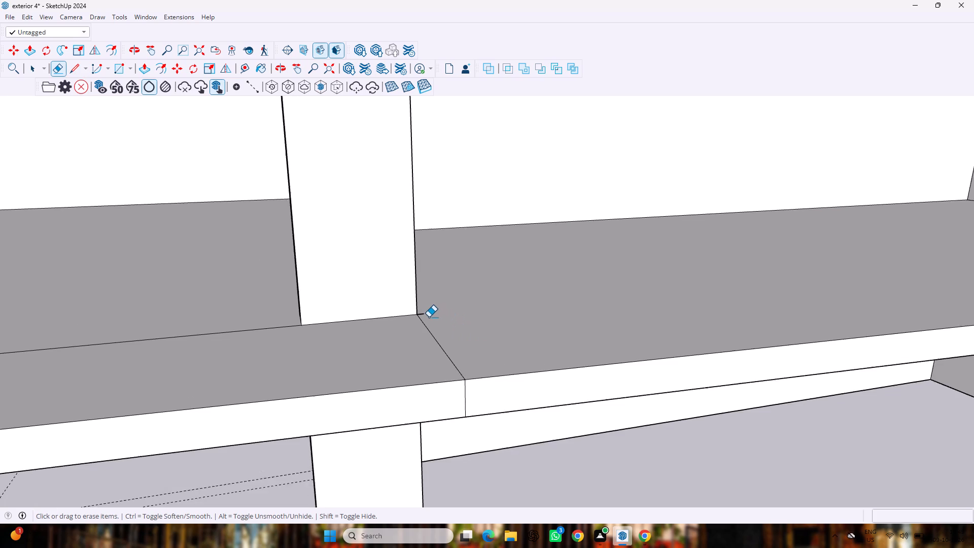
scroll(429, 317, "up", 8)
left_click_drag(417, 300, 418, 319)
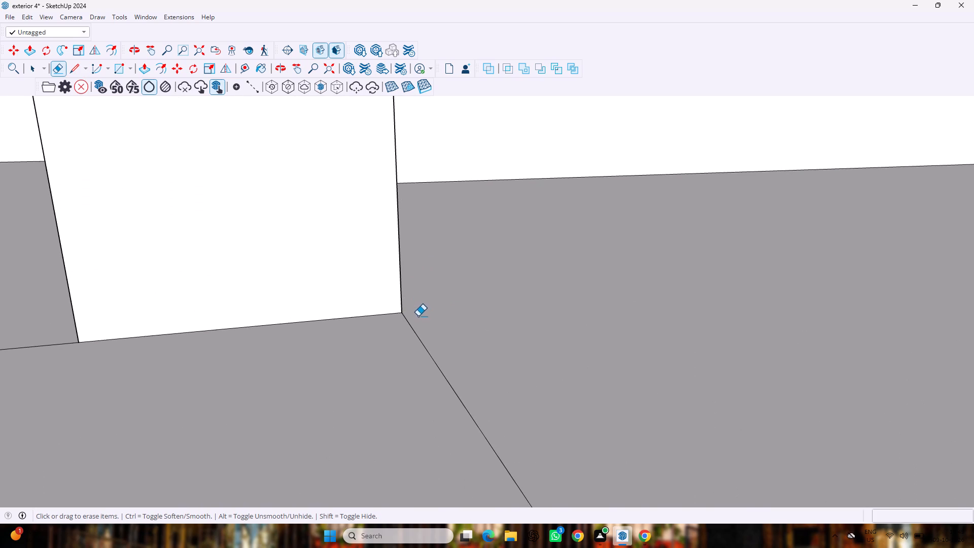
scroll(418, 318, "down", 14)
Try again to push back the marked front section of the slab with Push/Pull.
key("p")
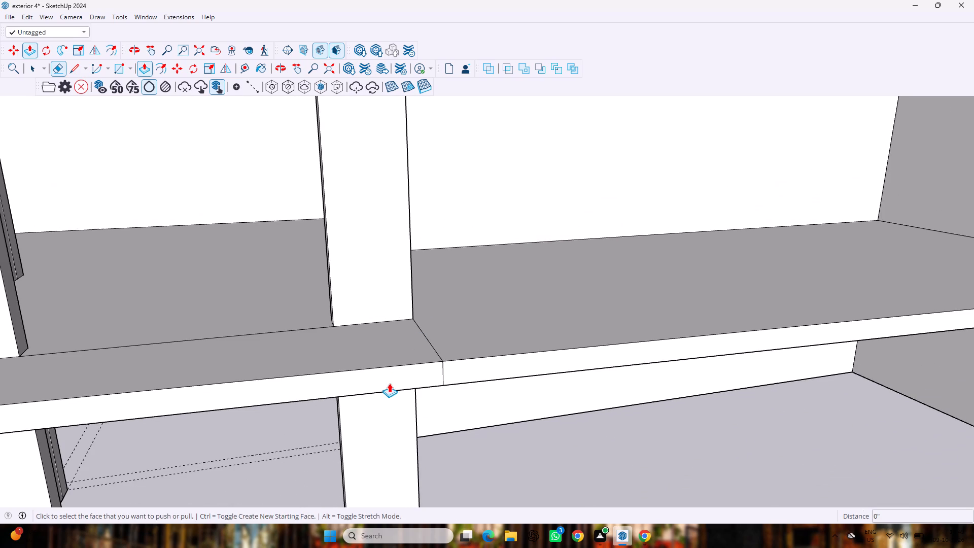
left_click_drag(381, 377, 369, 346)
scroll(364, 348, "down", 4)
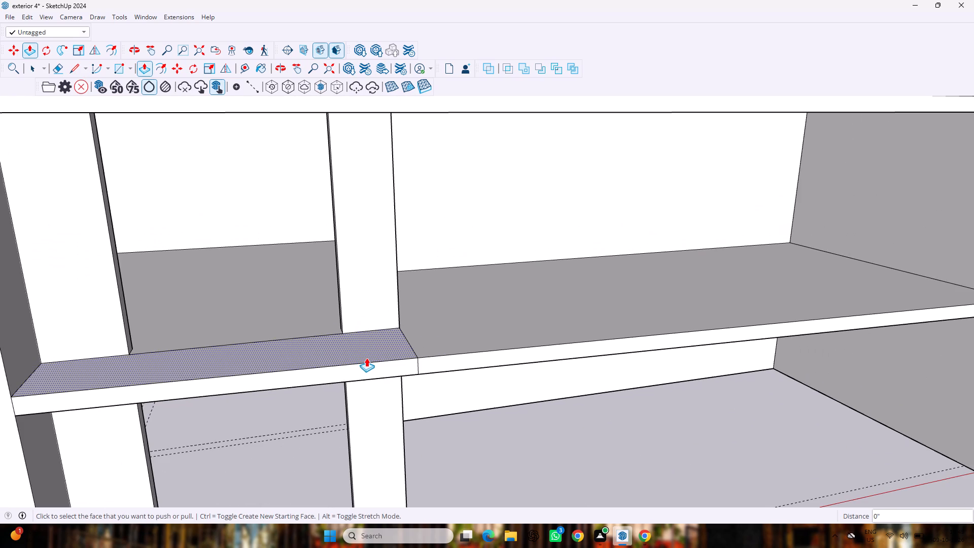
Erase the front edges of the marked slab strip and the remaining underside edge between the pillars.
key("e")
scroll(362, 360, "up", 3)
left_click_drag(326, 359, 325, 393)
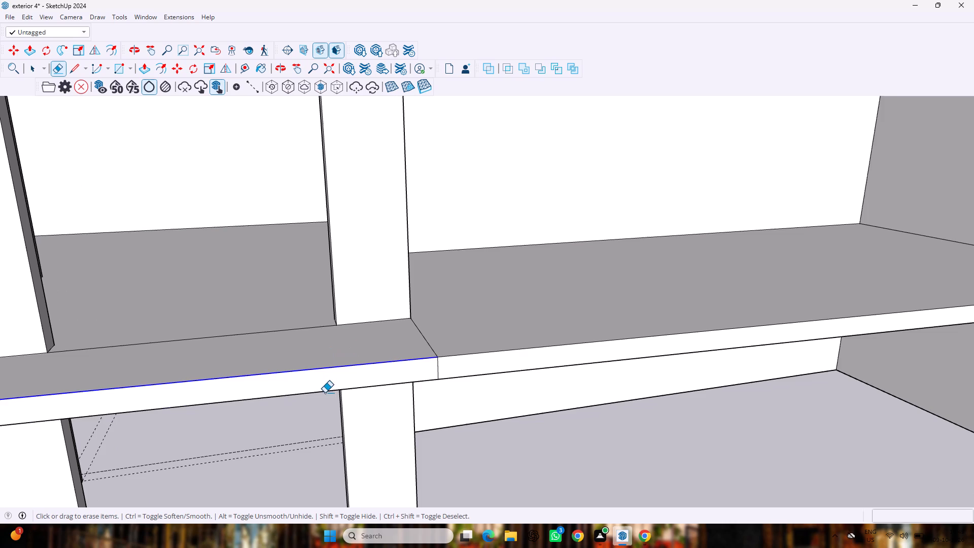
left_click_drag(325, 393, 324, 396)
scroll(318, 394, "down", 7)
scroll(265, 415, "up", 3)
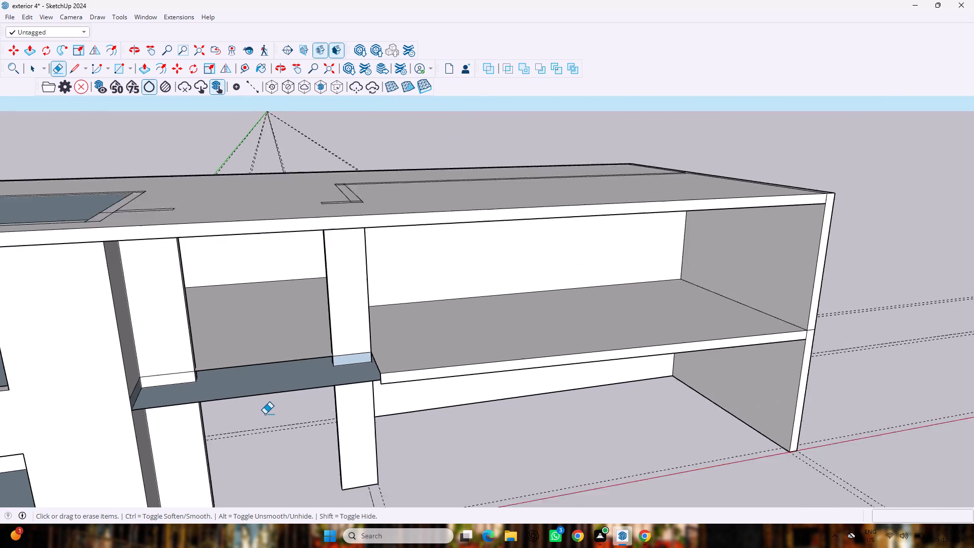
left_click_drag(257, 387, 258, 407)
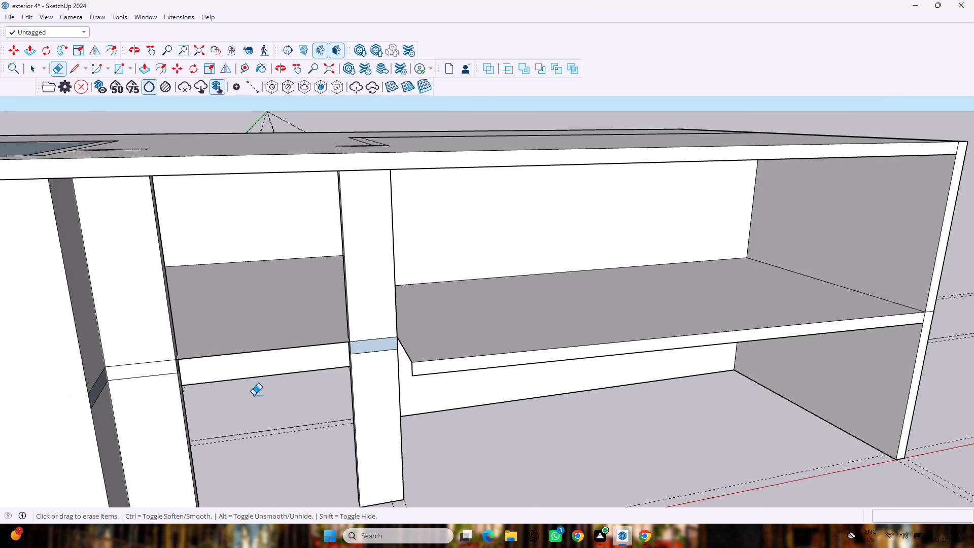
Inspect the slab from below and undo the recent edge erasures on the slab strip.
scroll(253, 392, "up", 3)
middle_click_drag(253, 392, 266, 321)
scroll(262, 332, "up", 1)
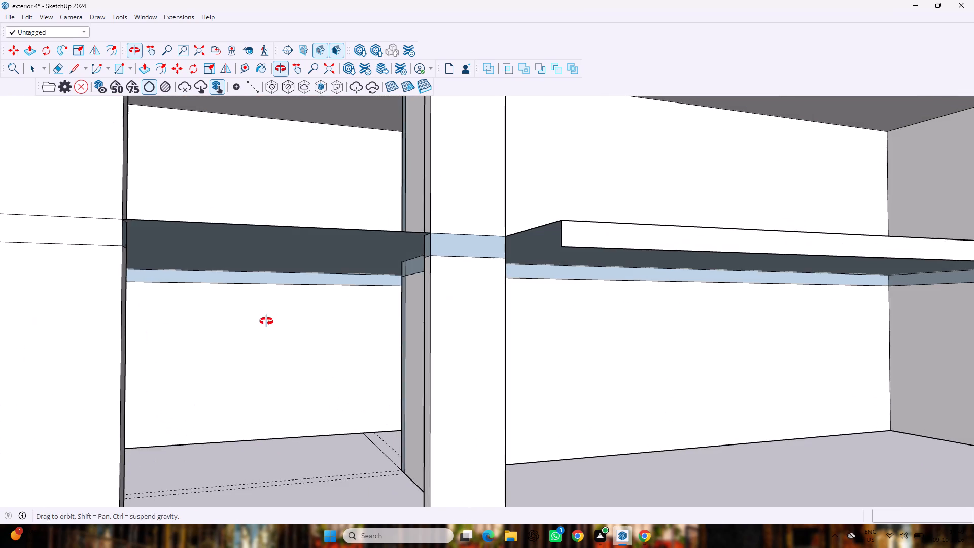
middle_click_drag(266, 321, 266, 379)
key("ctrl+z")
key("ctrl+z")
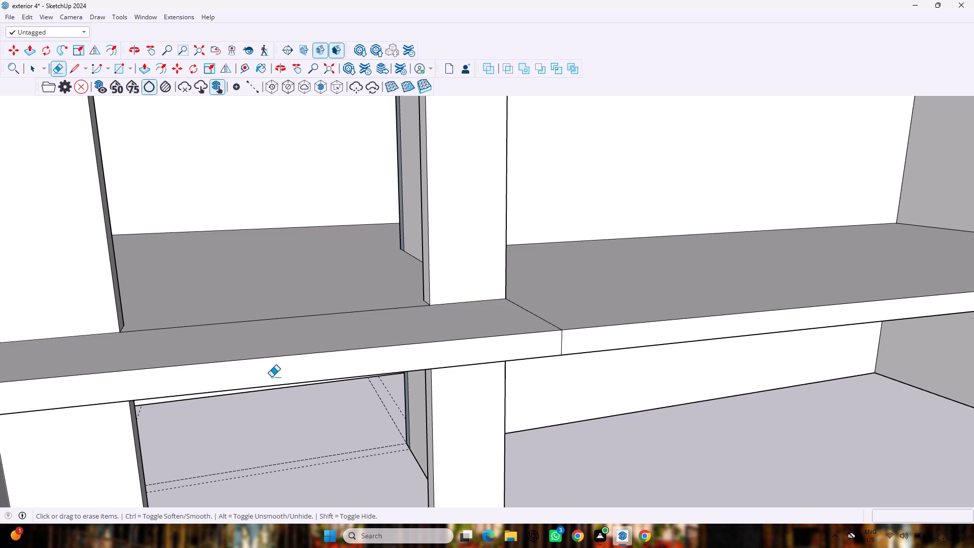
Erase only the top front edge of the marked slab strip in front of the pillars.
scroll(439, 370, "up", 3)
left_click_drag(452, 320, 460, 332)
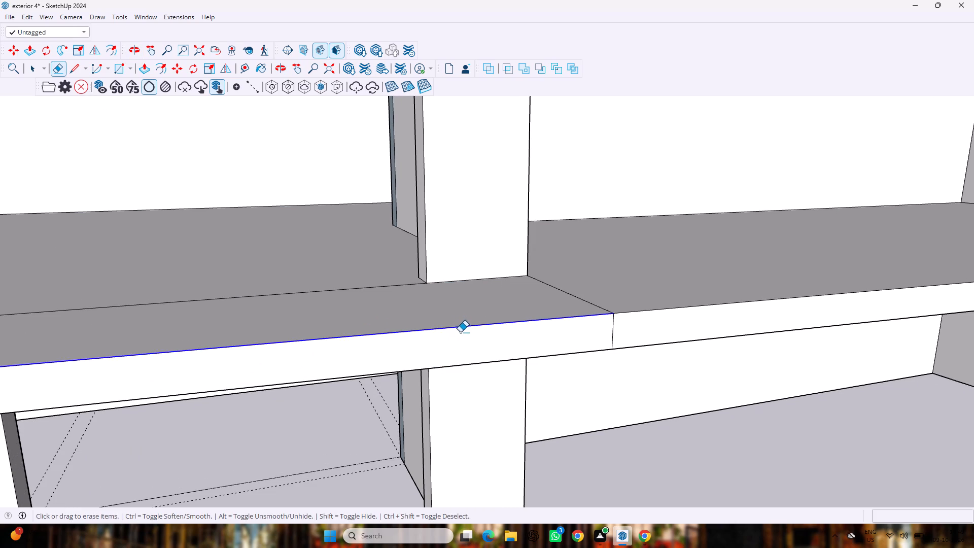
left_click_drag(460, 332, 461, 335)
Draw a short line, about 8 11/16", across the slab's underside from the notch's lower corner to the parallel underside line.
scroll(461, 342, "up", 1)
middle_click_drag(462, 343, 419, 224)
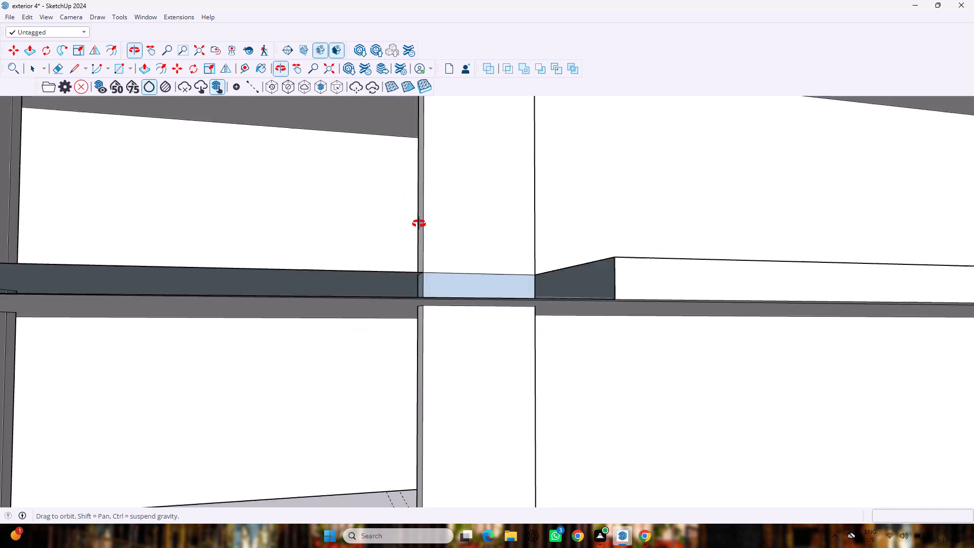
middle_click_drag(419, 224, 418, 239)
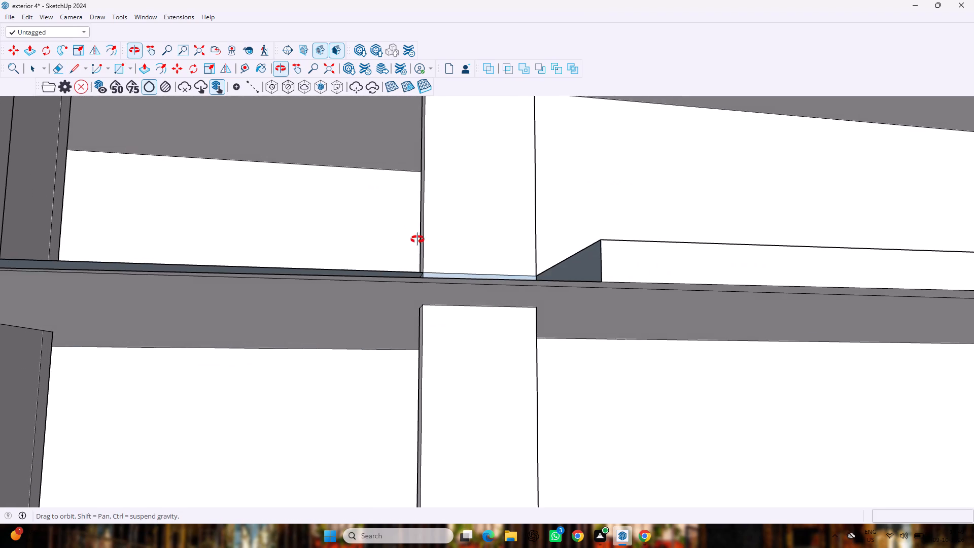
middle_click_drag(418, 239, 410, 126)
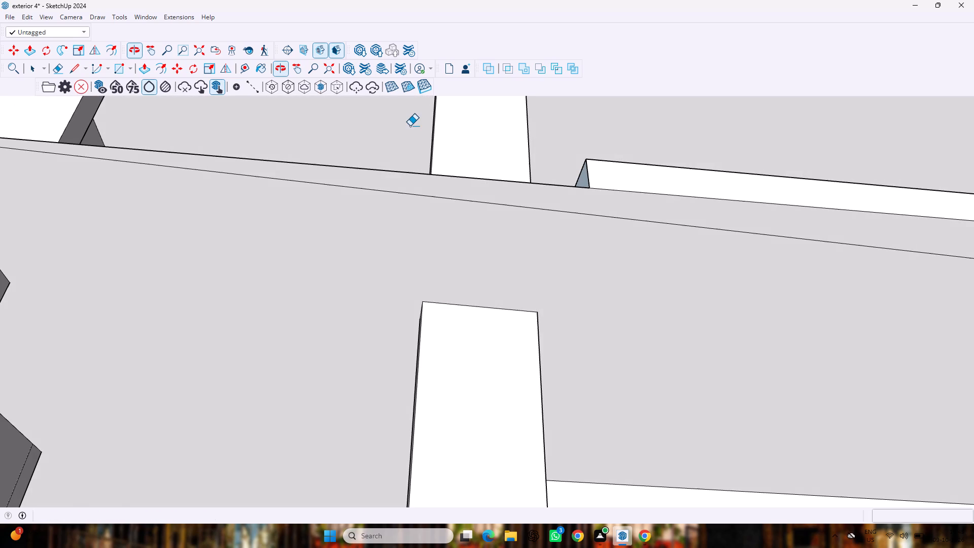
key("l")
left_click(589, 188)
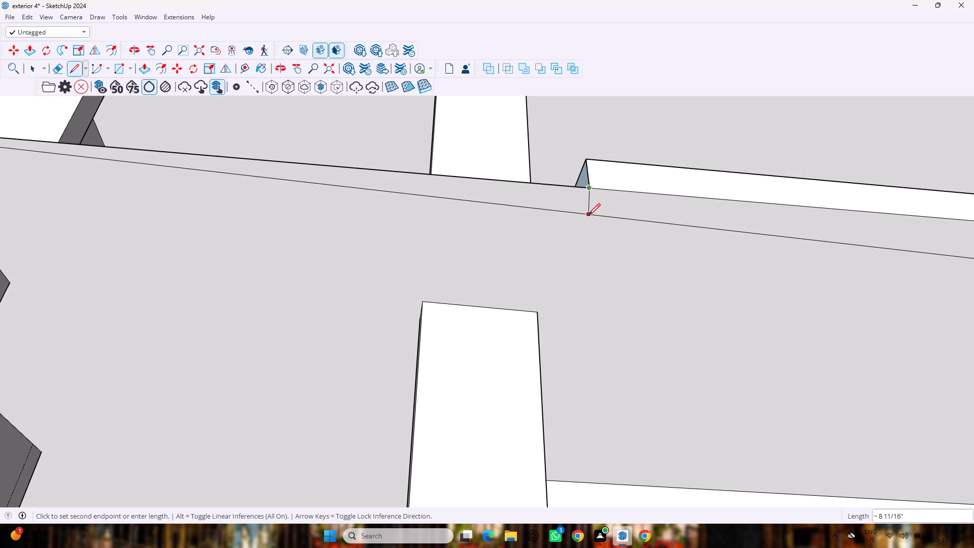
left_click(588, 215)
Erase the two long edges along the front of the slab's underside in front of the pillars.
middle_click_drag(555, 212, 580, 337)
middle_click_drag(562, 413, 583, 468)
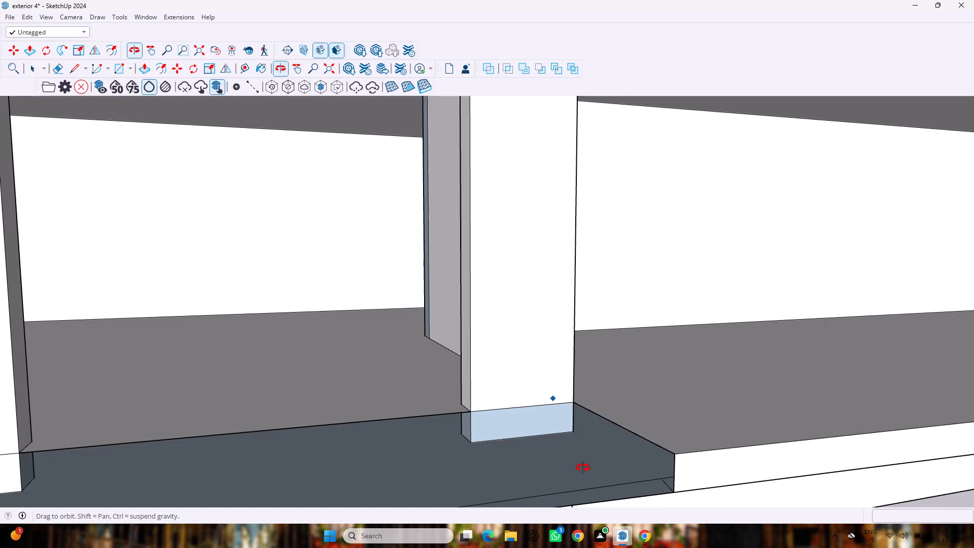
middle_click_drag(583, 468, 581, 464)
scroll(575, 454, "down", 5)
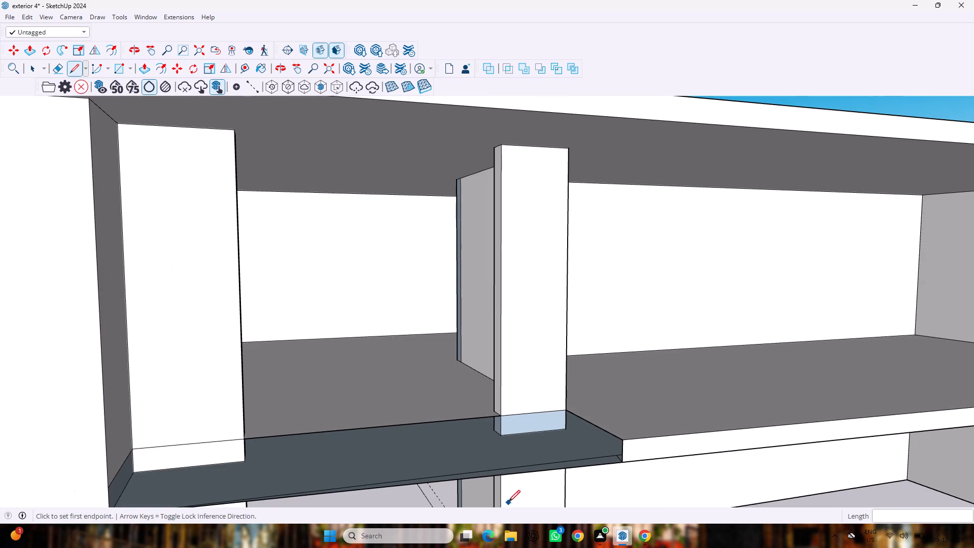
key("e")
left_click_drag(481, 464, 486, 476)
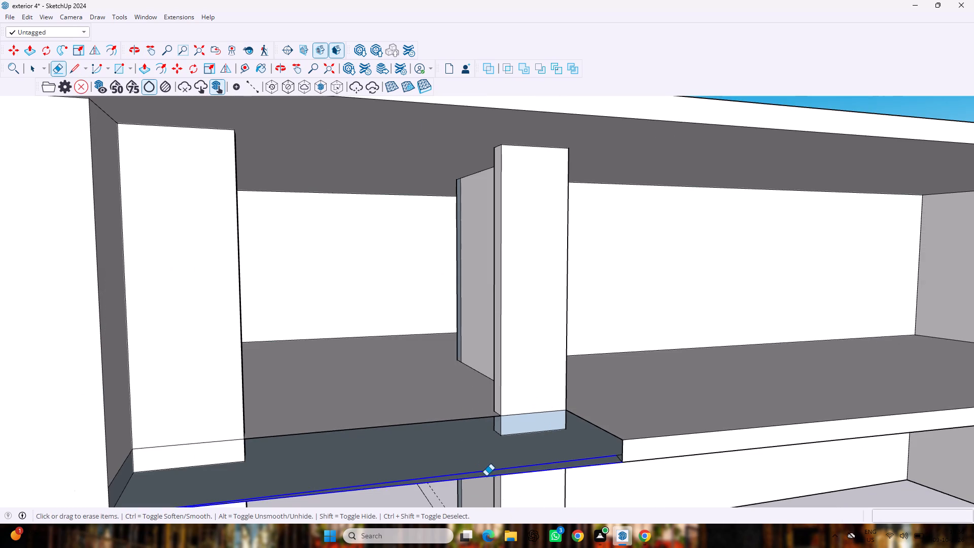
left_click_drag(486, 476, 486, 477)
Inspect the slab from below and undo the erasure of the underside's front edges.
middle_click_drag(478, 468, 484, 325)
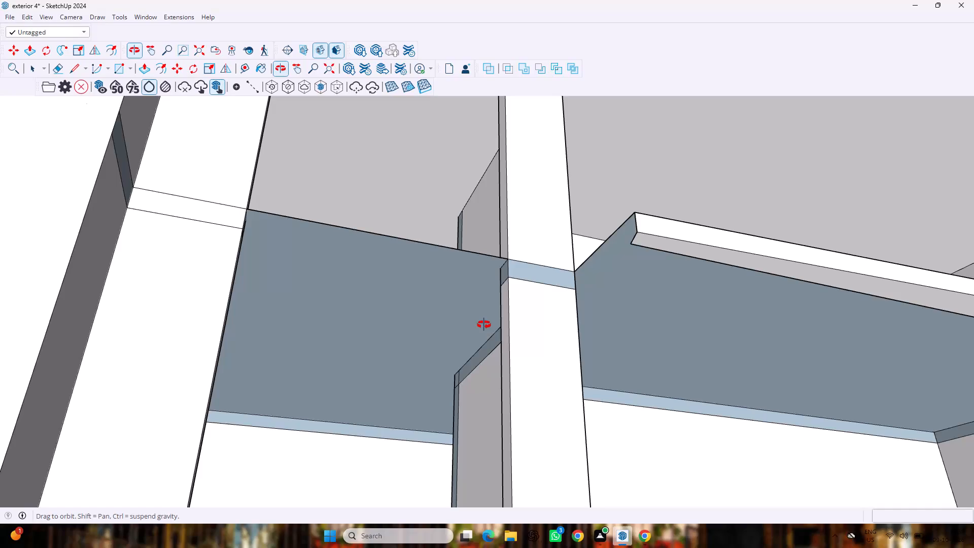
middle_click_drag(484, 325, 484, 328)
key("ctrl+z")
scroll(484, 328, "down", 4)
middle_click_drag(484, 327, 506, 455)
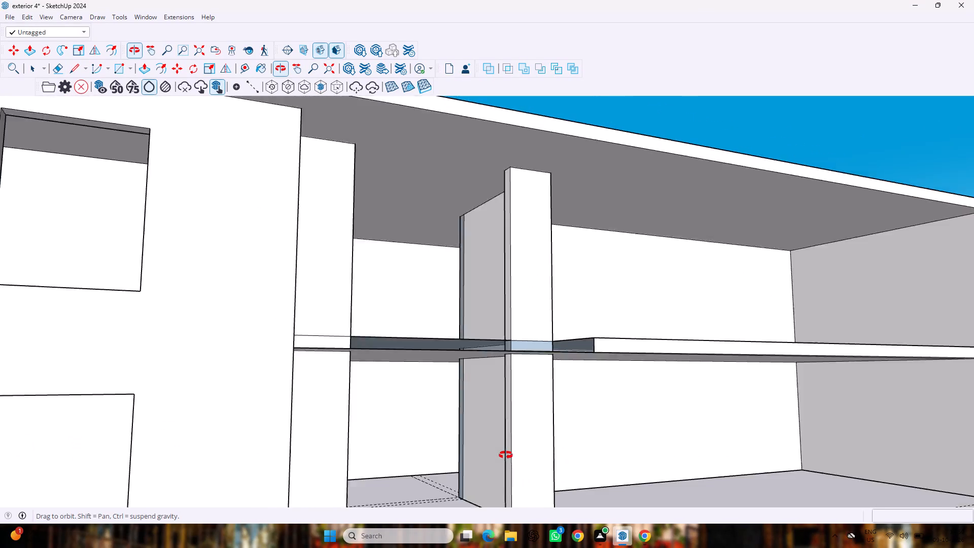
Undo the short underside line and the erasure of the slab strip's top front edge.
middle_click_drag(506, 455, 506, 456)
scroll(502, 450, "down", 1)
scroll(482, 382, "up", 5)
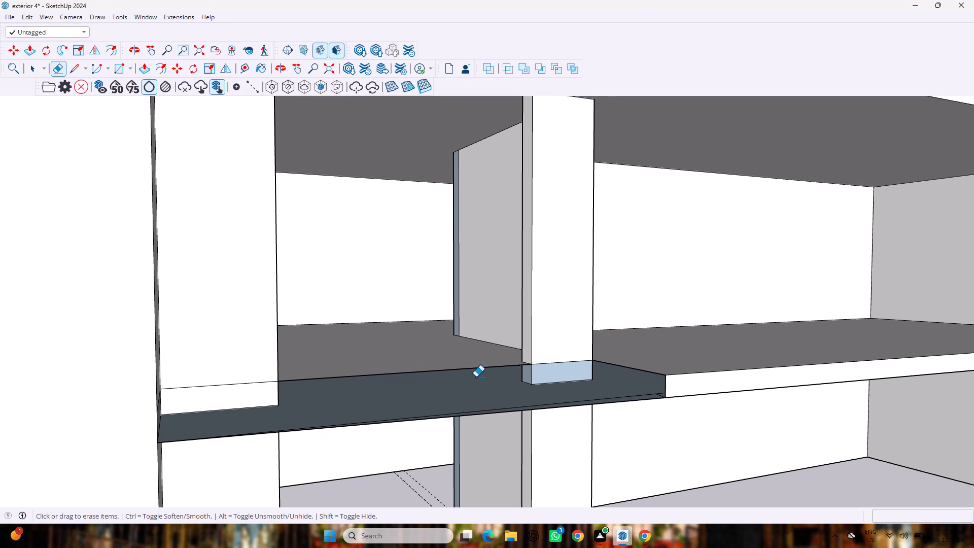
key("ctrl+z")
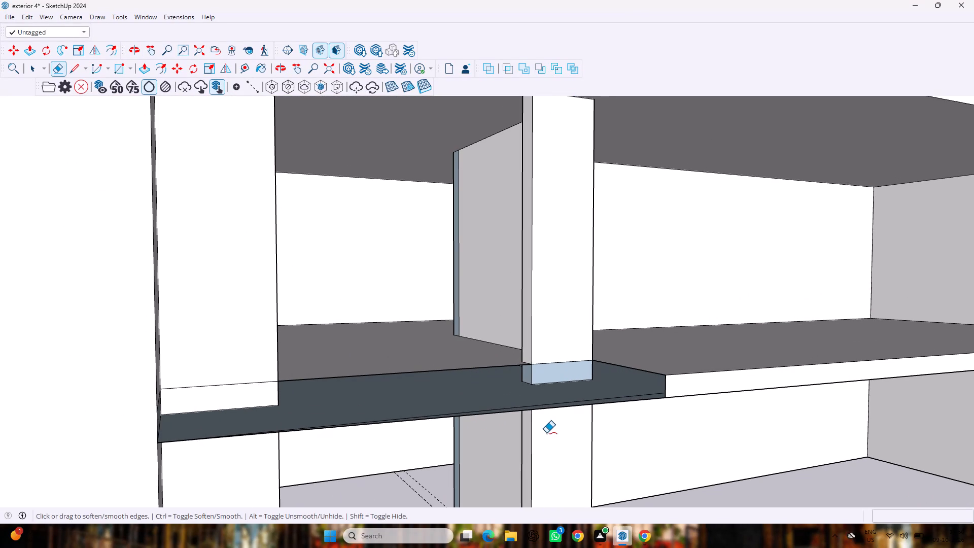
key("ctrl+z")
middle_click_drag(560, 451, 538, 299)
scroll(538, 299, "up", 1)
left_click_drag(642, 265, 643, 277)
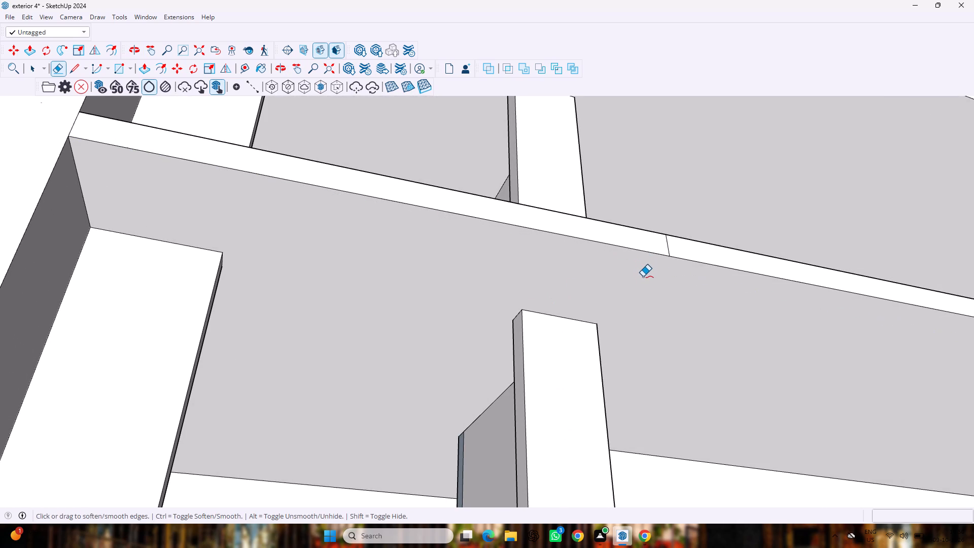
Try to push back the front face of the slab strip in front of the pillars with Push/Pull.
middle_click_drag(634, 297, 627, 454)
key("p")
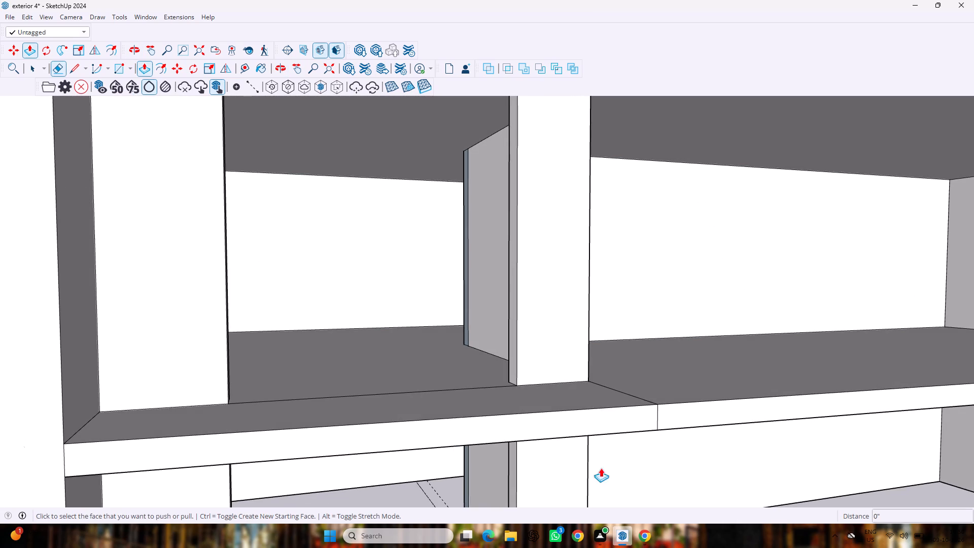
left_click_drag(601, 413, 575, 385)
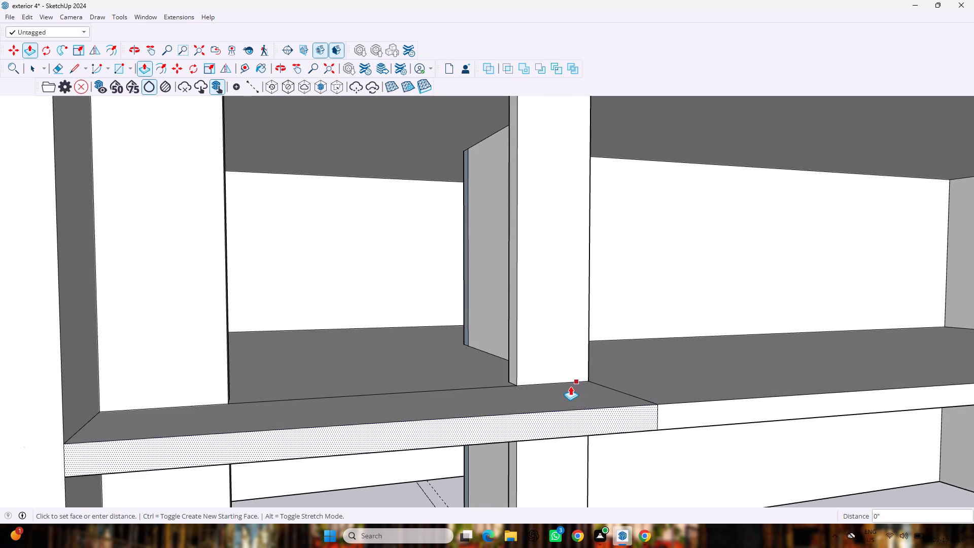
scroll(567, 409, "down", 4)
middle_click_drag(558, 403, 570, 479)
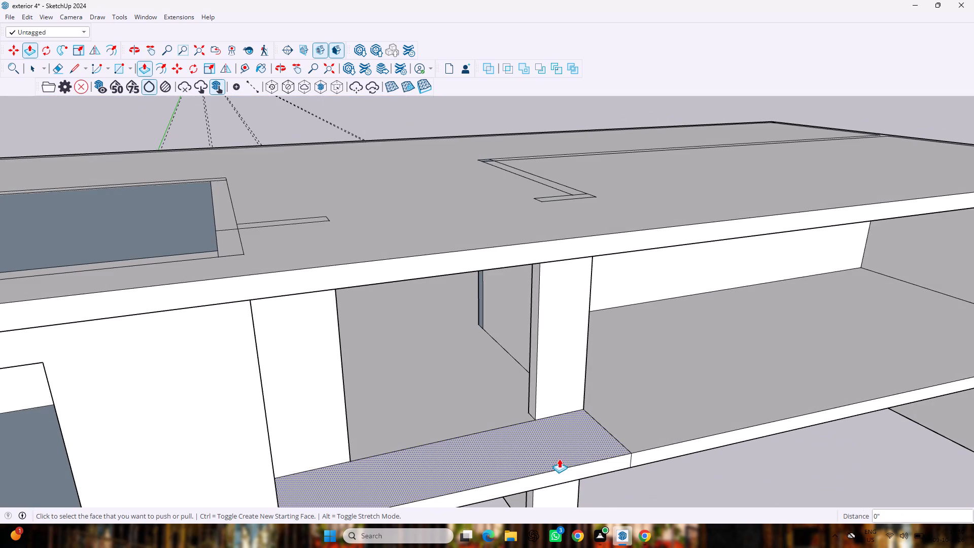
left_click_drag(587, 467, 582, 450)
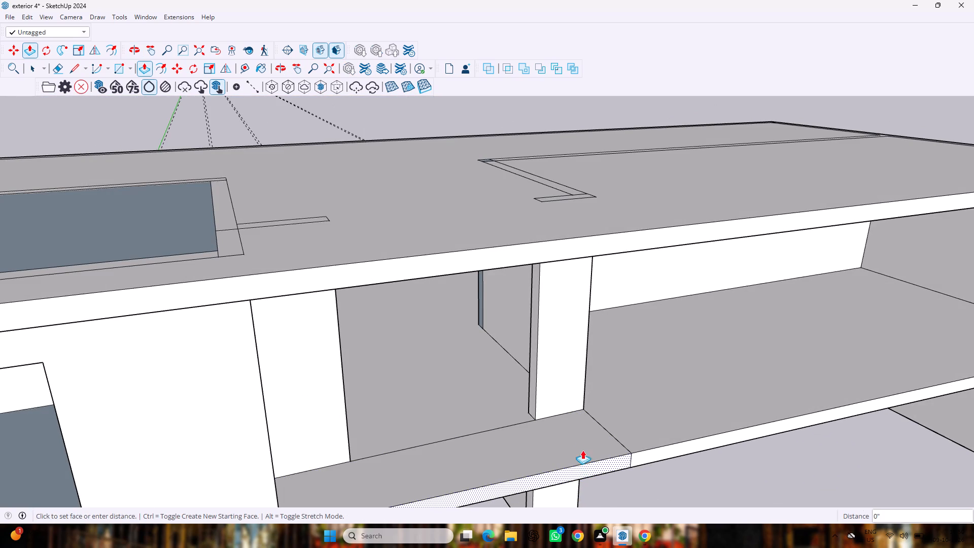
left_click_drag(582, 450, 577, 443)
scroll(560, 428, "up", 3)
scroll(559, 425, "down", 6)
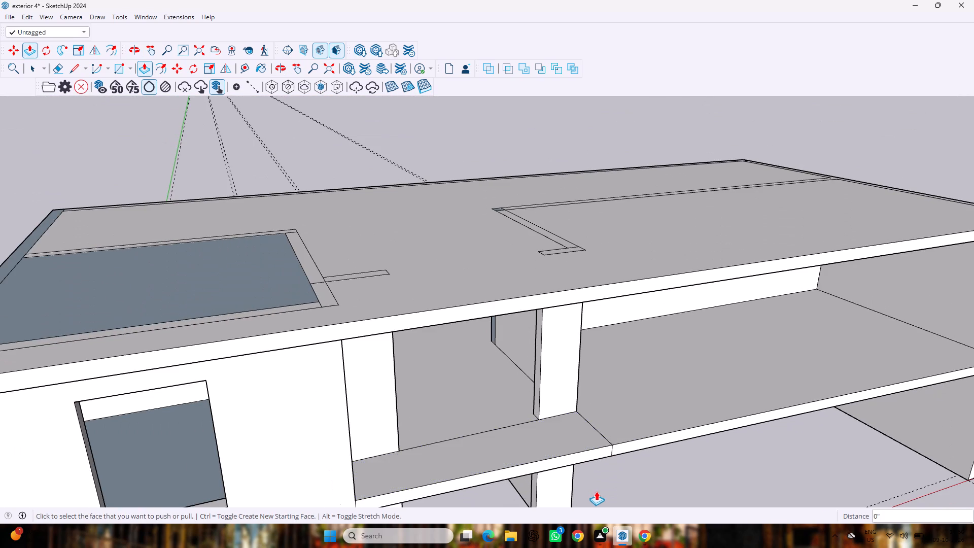
Erase the top and bottom front edges of the slab strip in front of the pillars.
middle_click_drag(599, 491, 528, 407)
key("e")
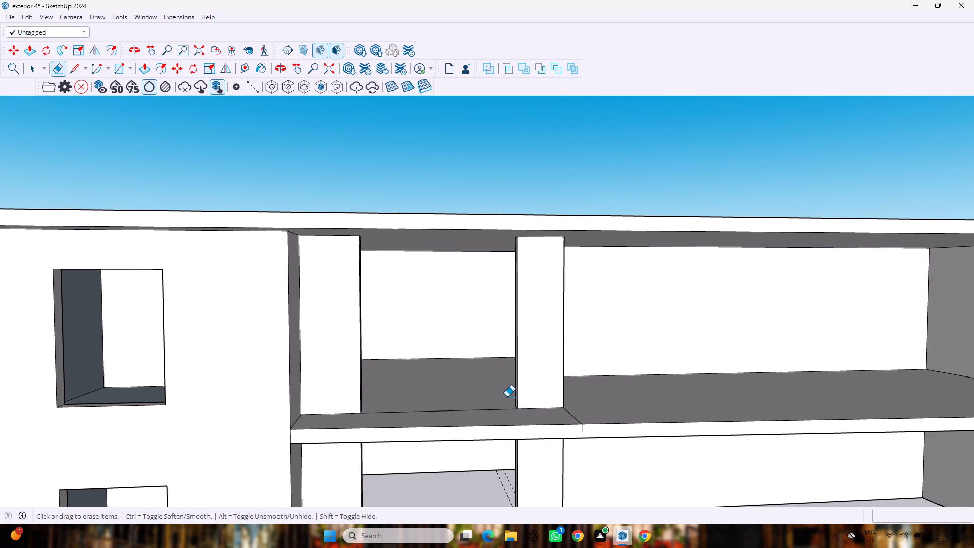
scroll(460, 429, "up", 5)
left_click_drag(461, 425, 468, 435)
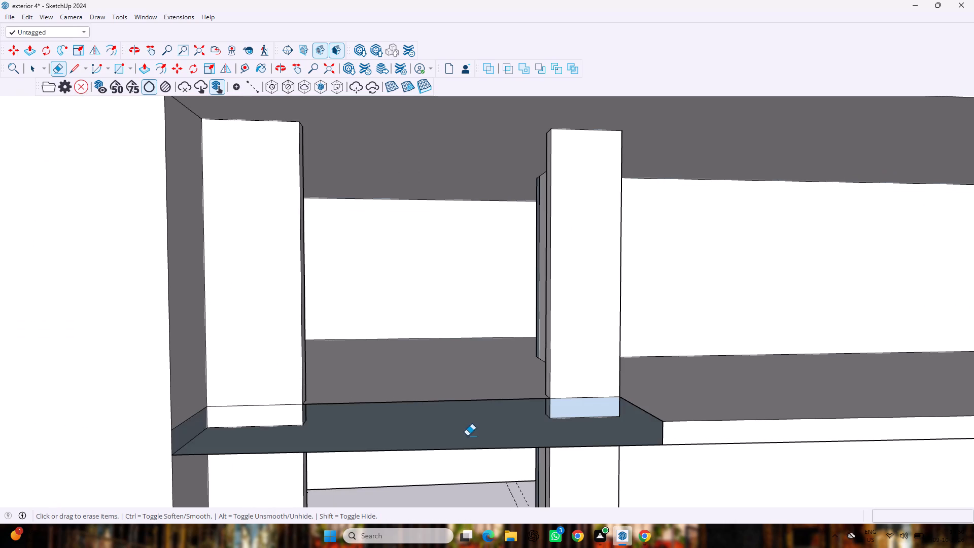
left_click_drag(474, 447, 478, 452)
middle_click_drag(480, 462, 472, 342)
scroll(483, 462, "up", 1)
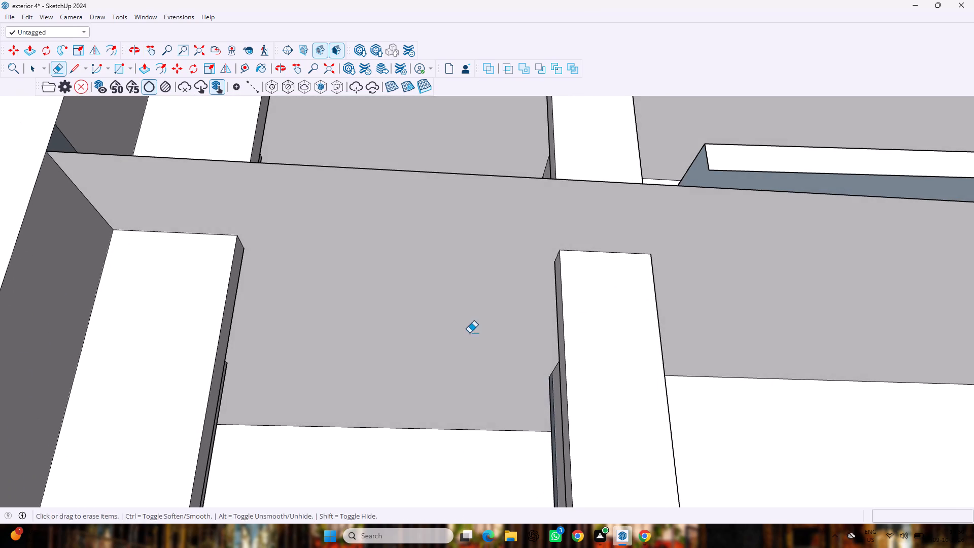
middle_click_drag(472, 335, 498, 450)
left_click_drag(482, 393, 484, 403)
Erase the slab-level joint lines across the front faces of both pillars.
middle_click_drag(486, 405, 489, 320)
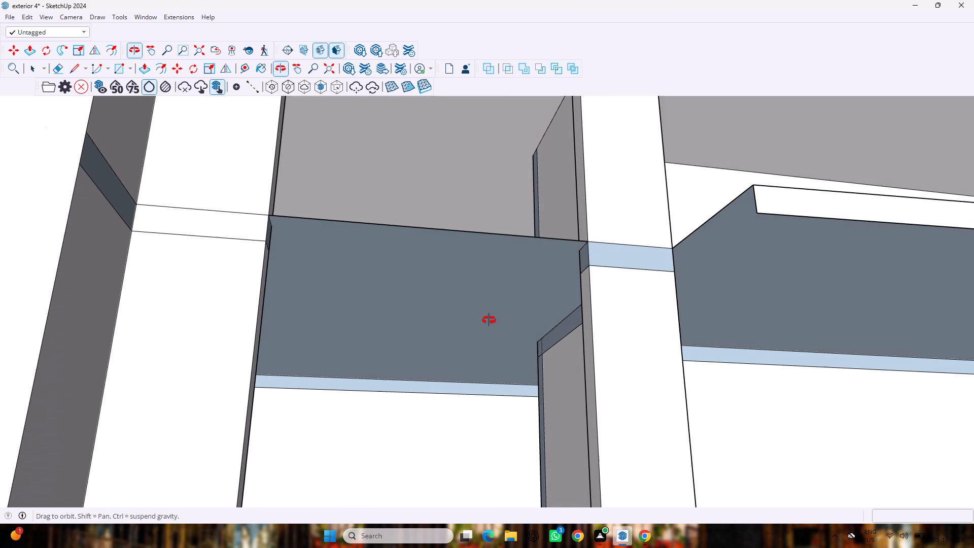
middle_click_drag(489, 320, 489, 324)
middle_click_drag(489, 328, 508, 456)
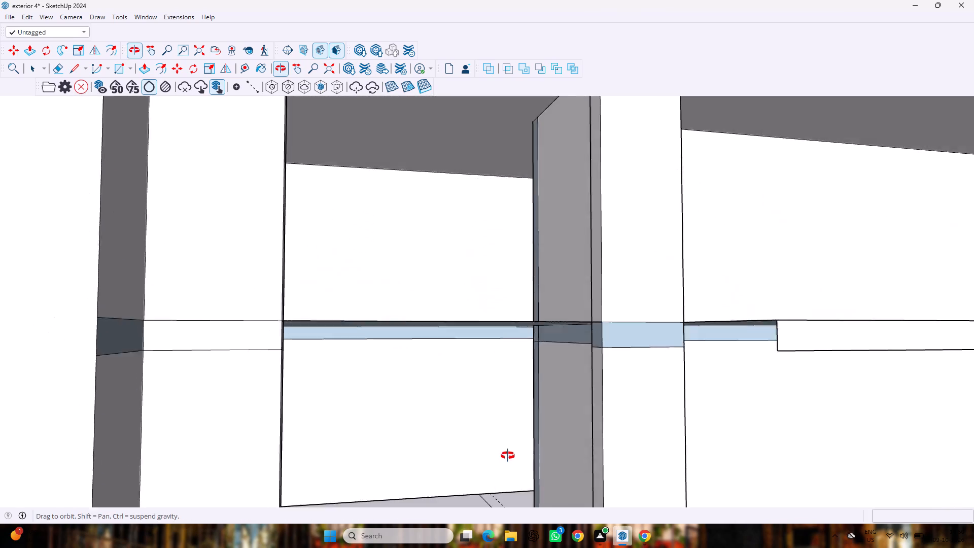
middle_click_drag(508, 456, 384, 277)
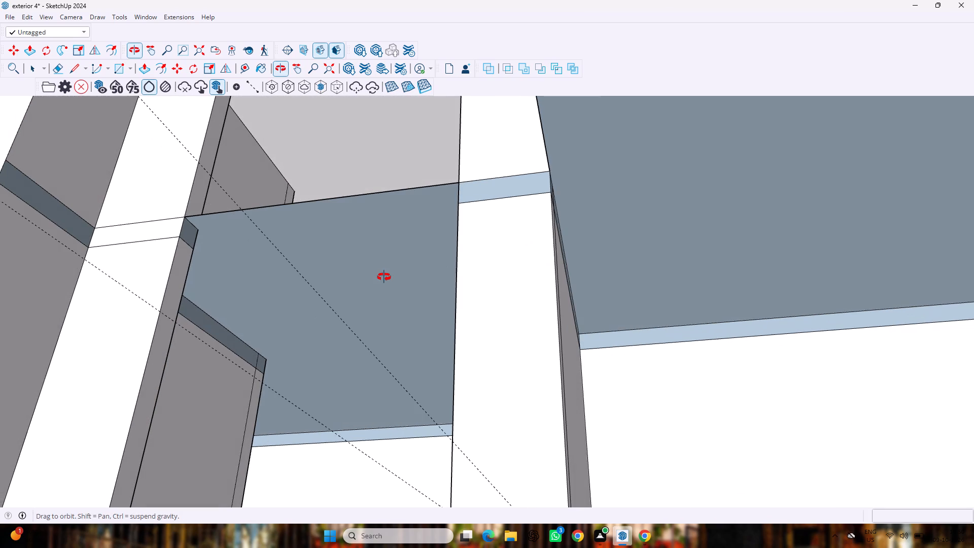
middle_click_drag(384, 277, 415, 314)
middle_click_drag(417, 318, 419, 328)
scroll(419, 333, "down", 2)
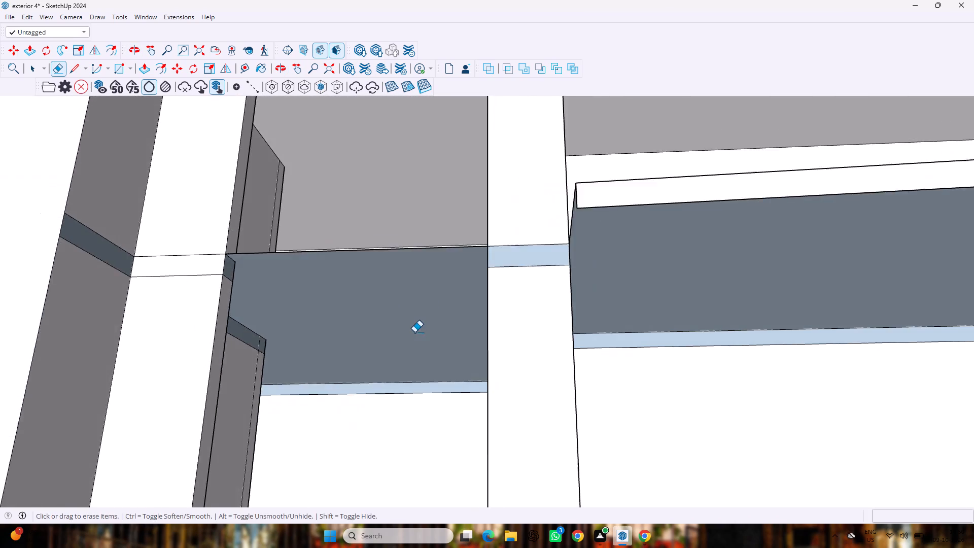
scroll(414, 331, "down", 6)
middle_click_drag(425, 342, 452, 420)
left_click_drag(466, 314, 466, 316)
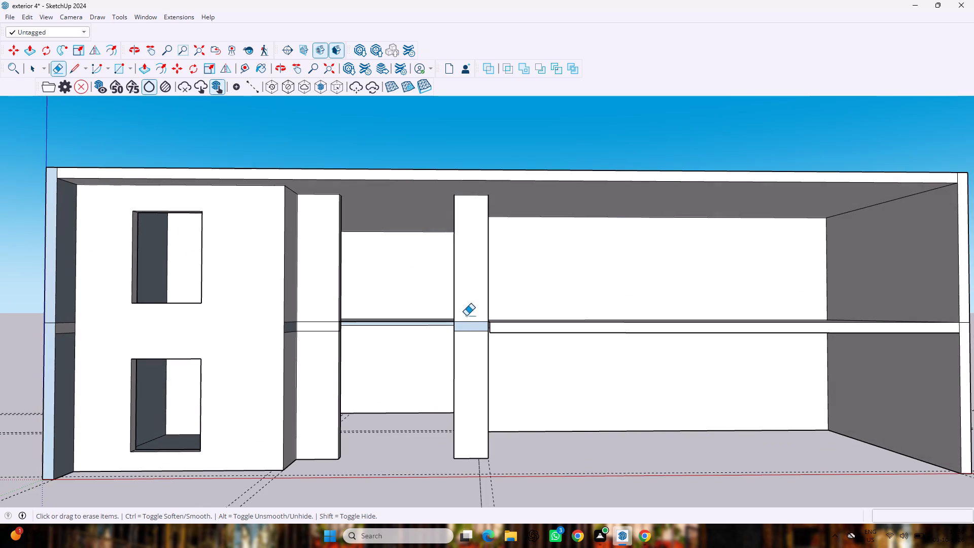
left_click_drag(466, 316, 476, 340)
left_click_drag(309, 320, 314, 340)
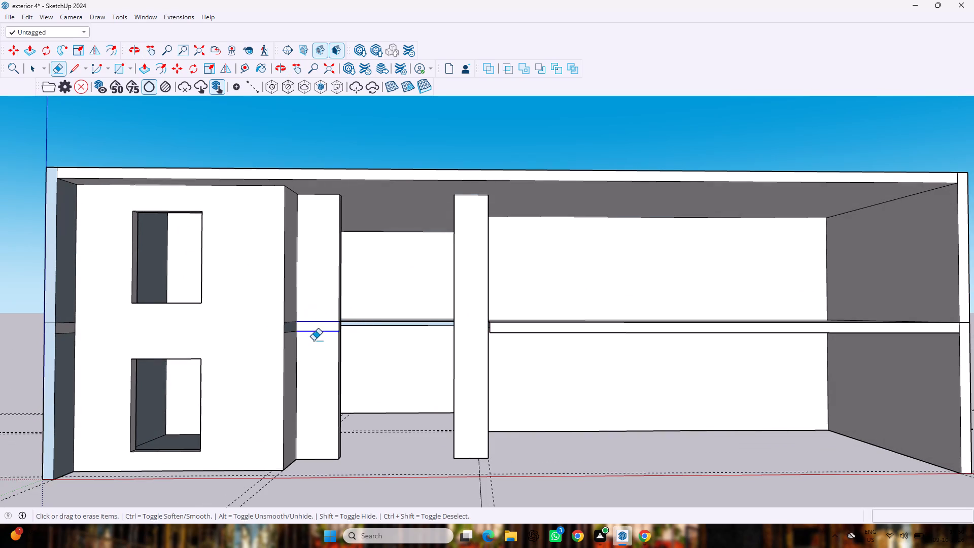
left_click_drag(314, 340, 314, 344)
Examine the cut-back slab edge between the two pillars and the front of the house.
scroll(393, 324, "up", 5)
middle_click(394, 316)
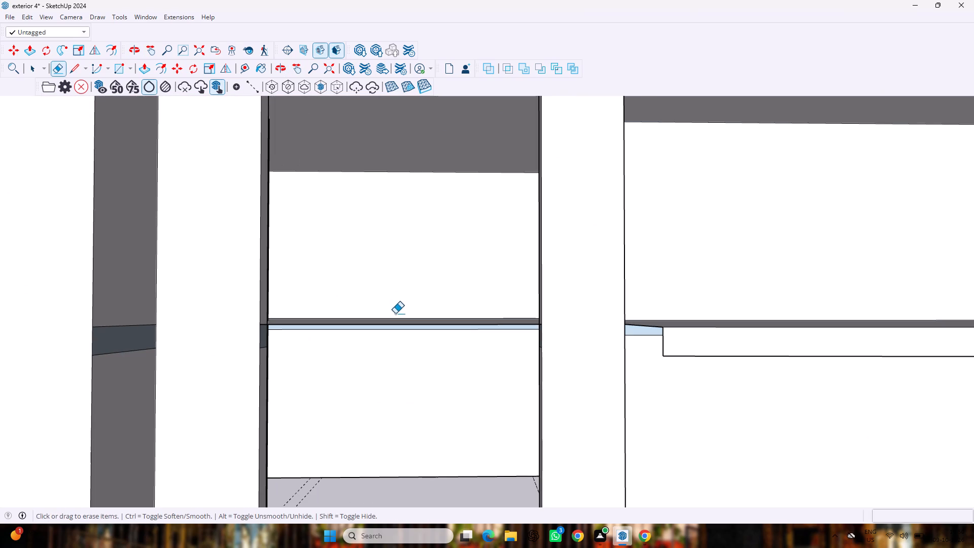
scroll(389, 261, "down", 1)
scroll(385, 282, "up", 7)
scroll(385, 278, "down", 5)
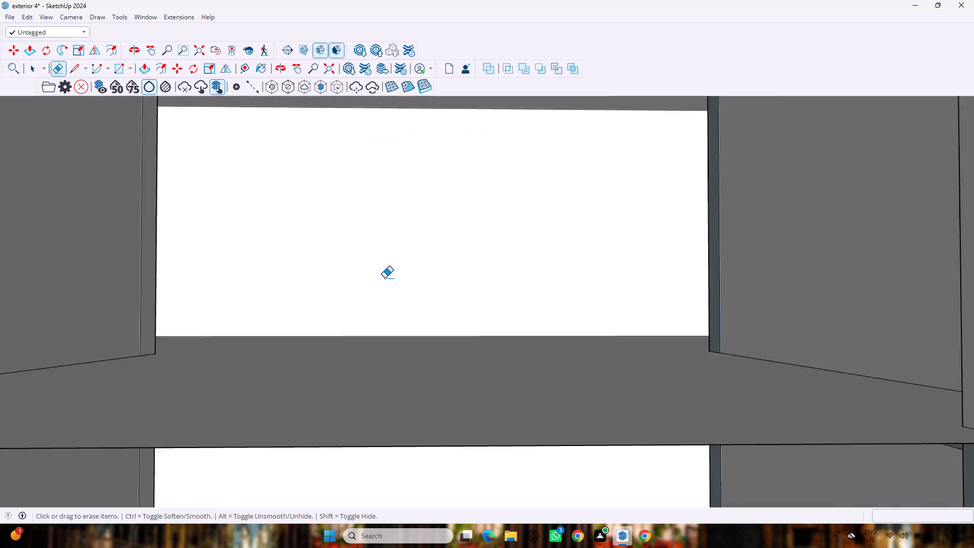
middle_click_drag(394, 298, 401, 377)
scroll(394, 299, "up", 1)
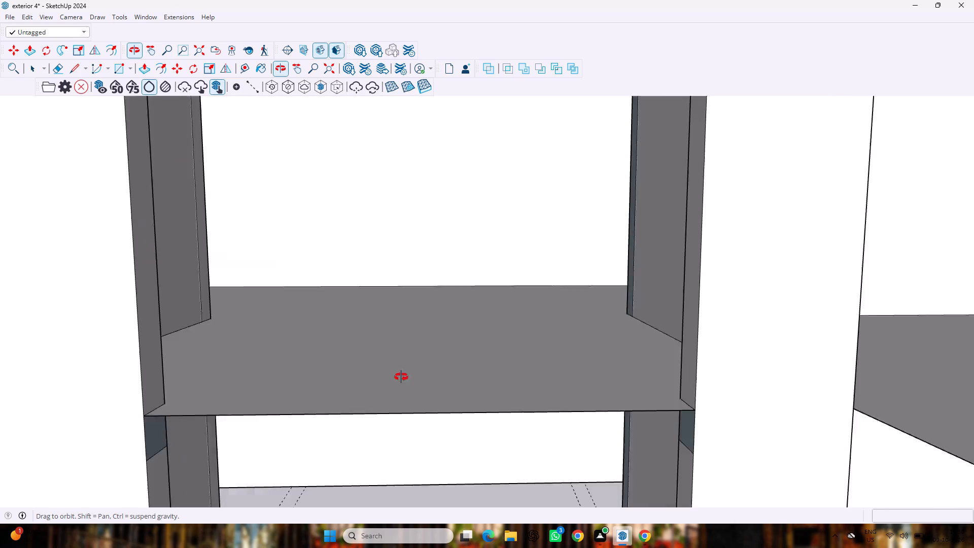
middle_click_drag(401, 377, 402, 385)
scroll(402, 385, "down", 13)
middle_click_drag(435, 432, 441, 367)
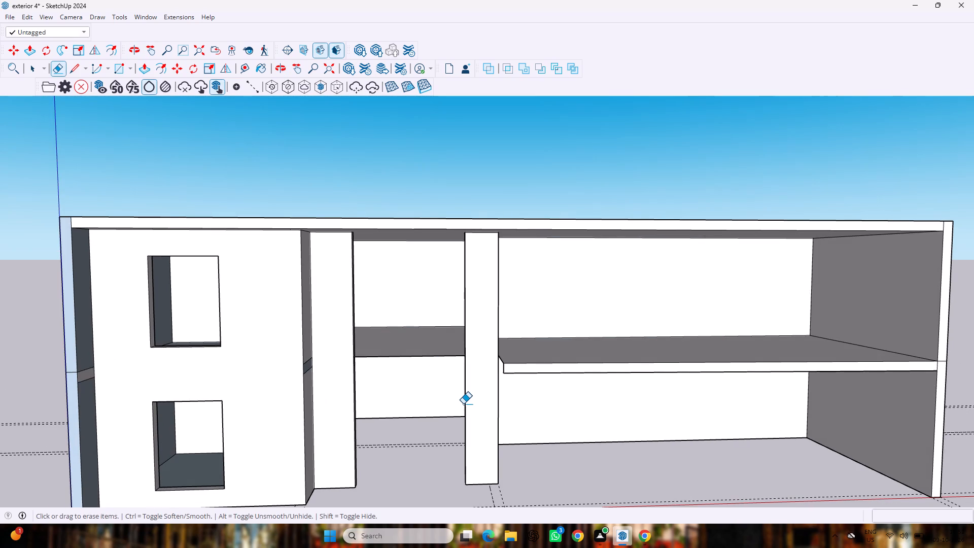
Draw a rectangle of about 33' 6" by 15' 8 3/8" across the slab's open underside, from the notch's lower corner to the far back corner.
middle_click_drag(503, 388, 506, 267)
scroll(506, 267, "up", 1)
key("r")
scroll(517, 347, "up", 3)
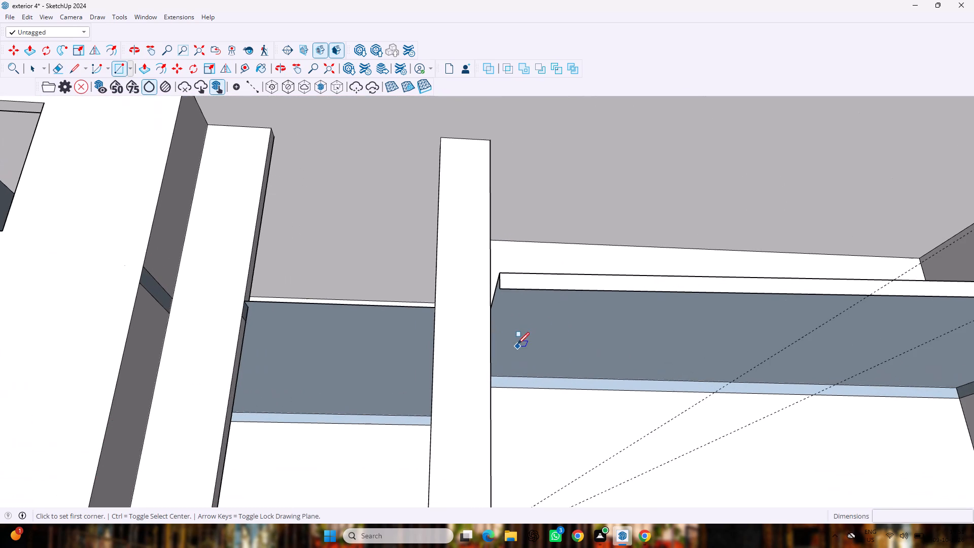
left_click(501, 288)
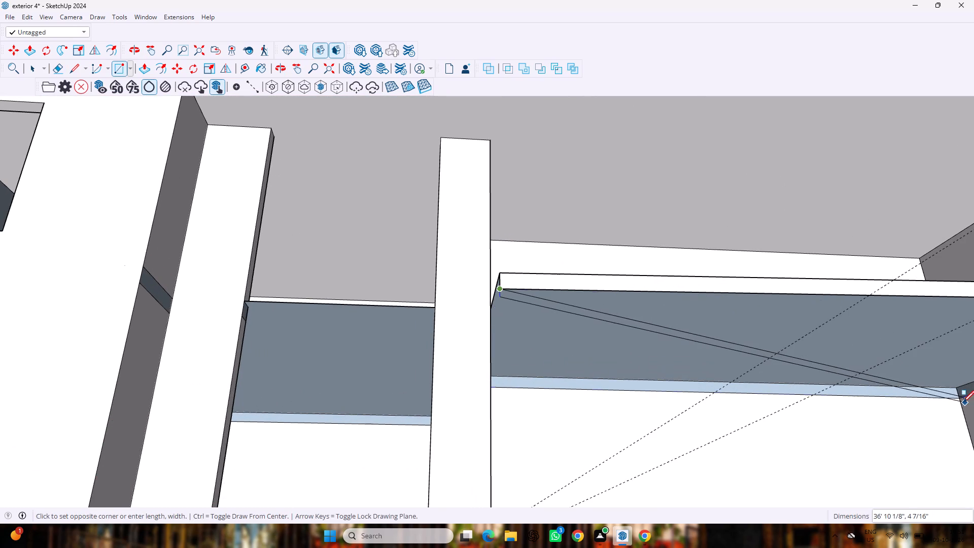
left_click(963, 402)
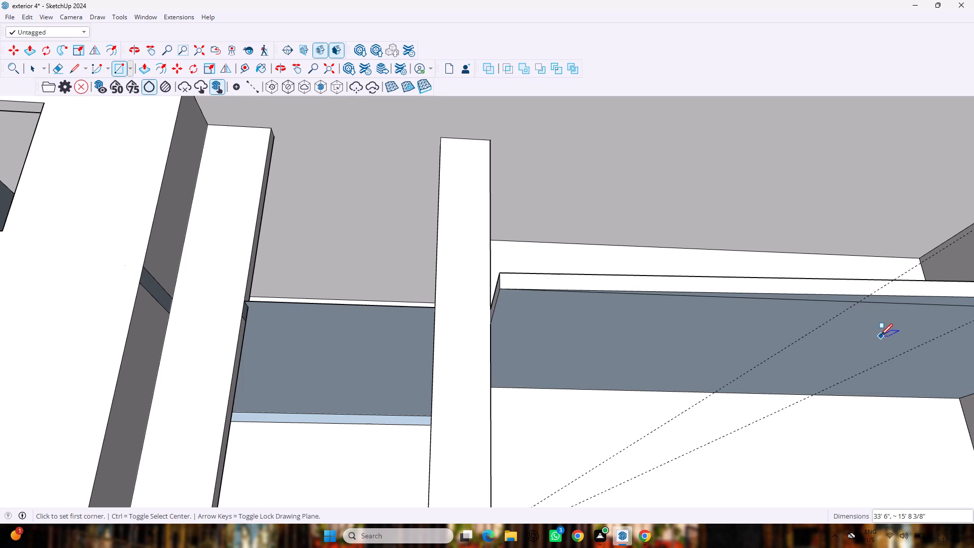
Review the whole house from the front, below and above to check the cut-back slab and pillars.
scroll(881, 335, "down", 10)
scroll(947, 324, "down", 5)
middle_click_drag(913, 340, 892, 383)
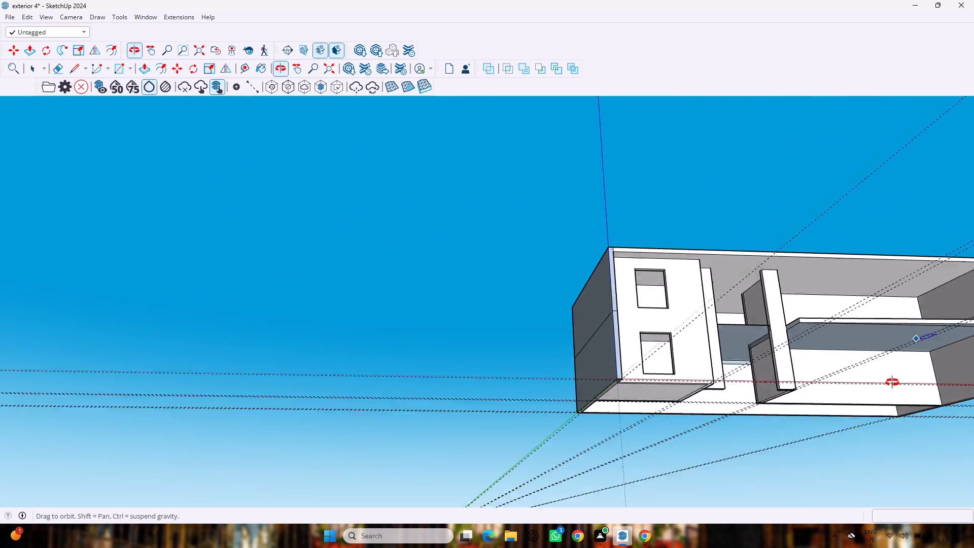
middle_click_drag(892, 383, 703, 441)
scroll(708, 441, "down", 3)
middle_click_drag(793, 370, 814, 428)
scroll(814, 428, "down", 1)
scroll(819, 431, "up", 3)
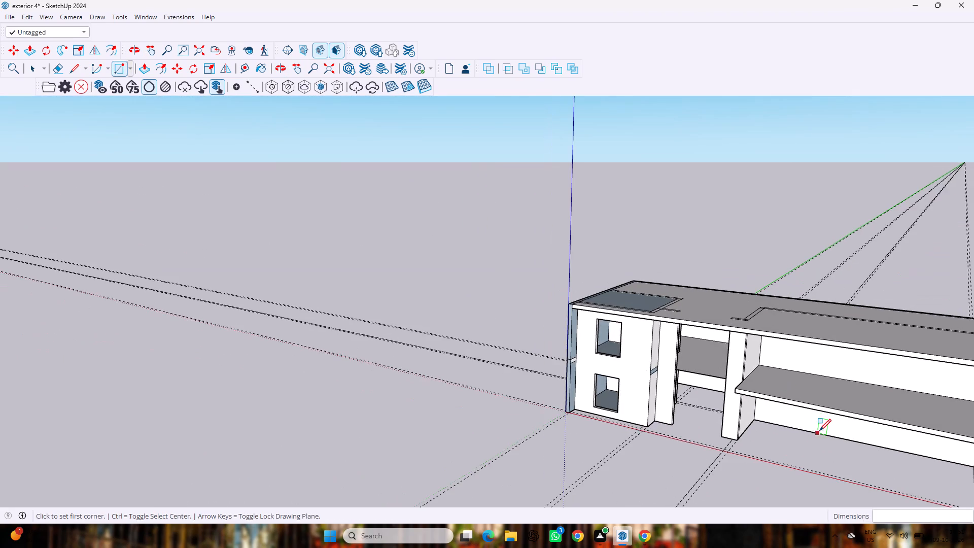
scroll(820, 428, "down", 3)
middle_click(778, 429)
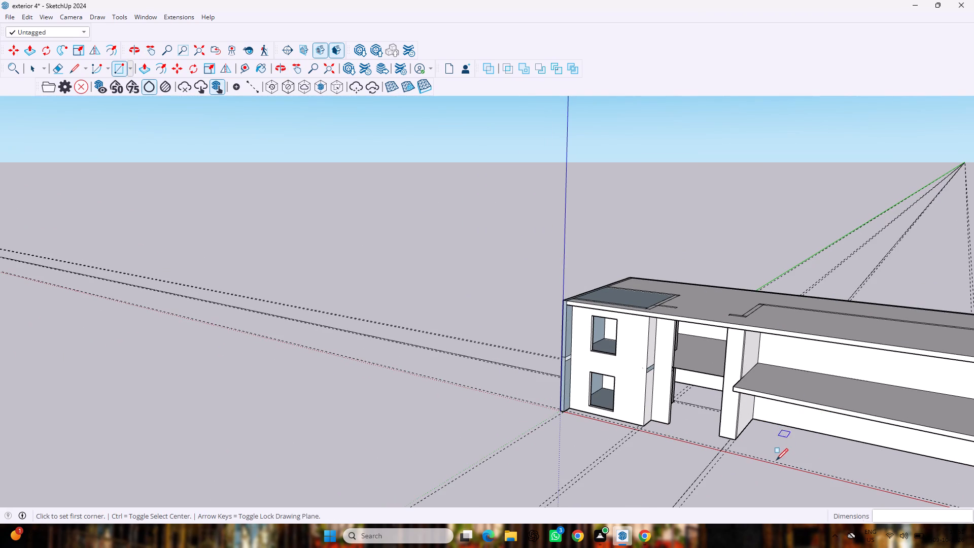
scroll(776, 460, "down", 6)
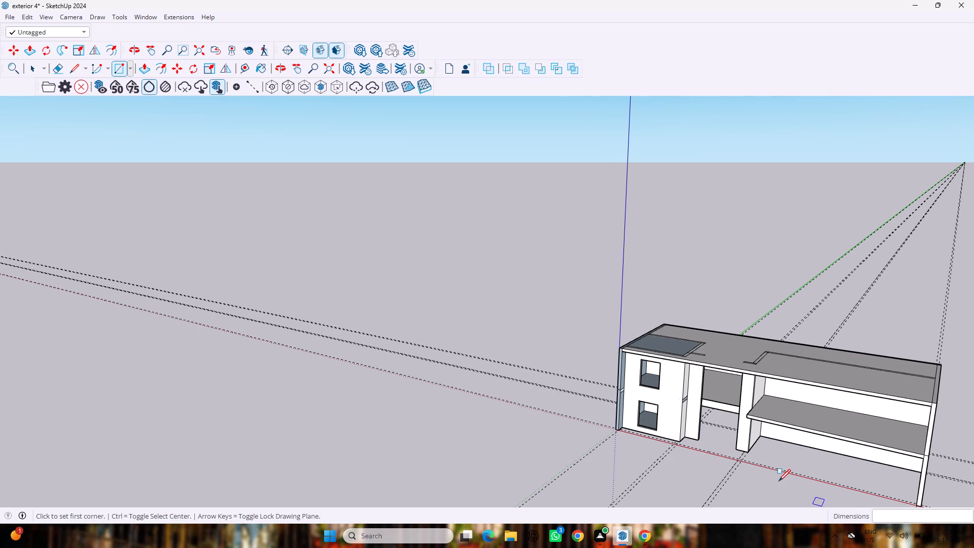
scroll(776, 481, "up", 3)
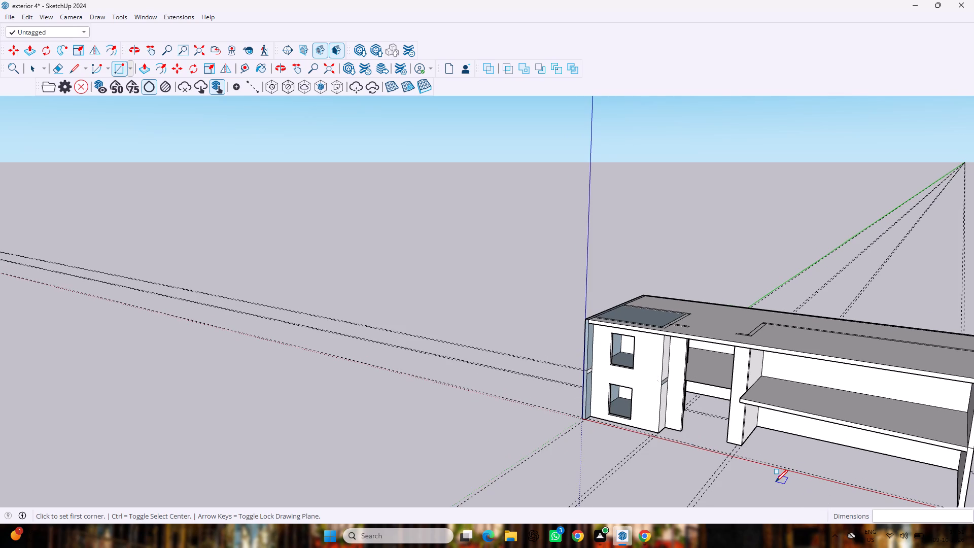
scroll(778, 485, "up", 2)
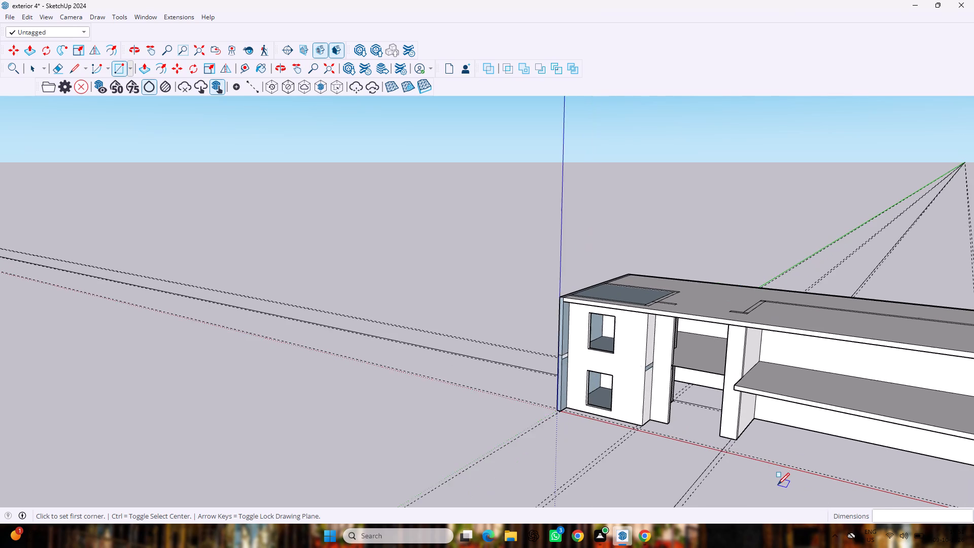
scroll(778, 485, "up", 1)
middle_click_drag(778, 485, 973, 450)
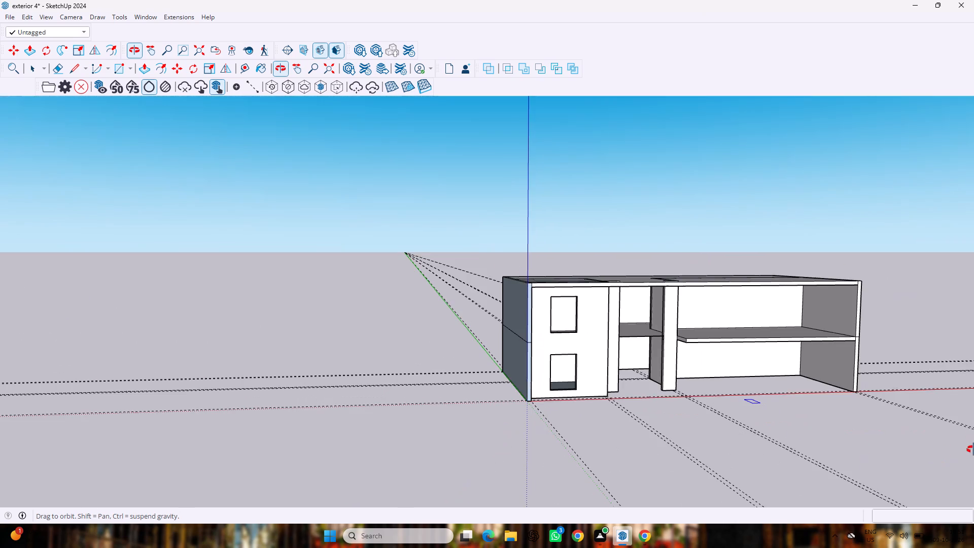
middle_click_drag(973, 450, 973, 447)
scroll(892, 406, "up", 5)
scroll(838, 387, "up", 4)
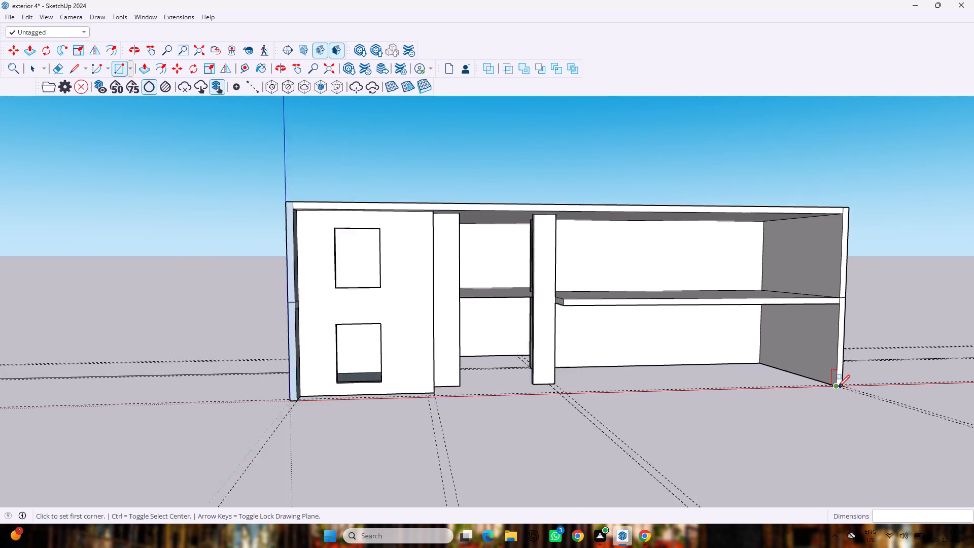
middle_click(838, 387)
scroll(838, 388, "down", 2)
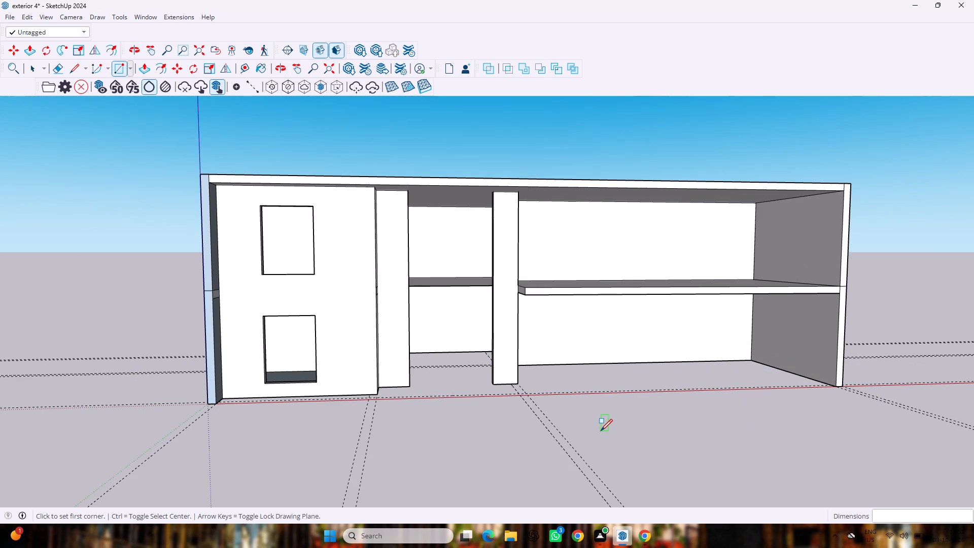
key("space")
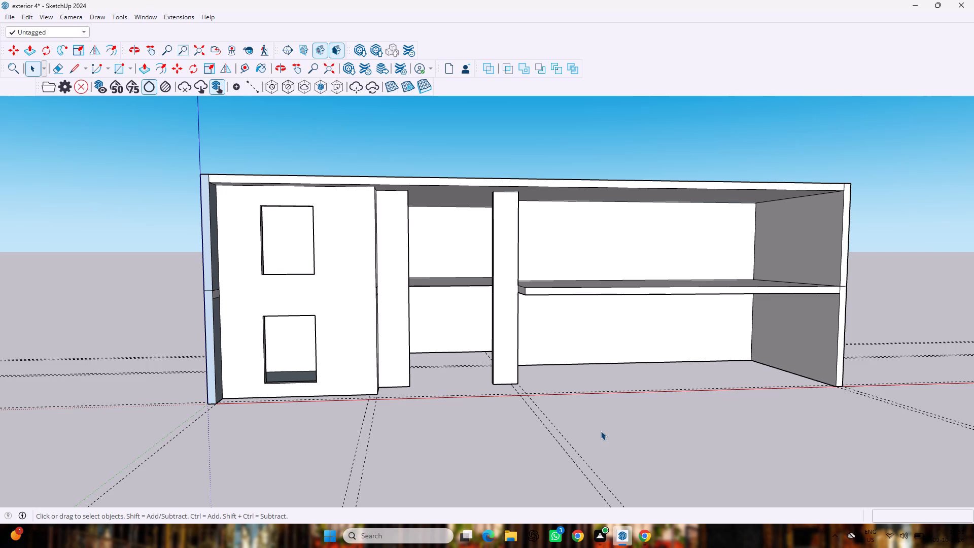
middle_click_drag(327, 220, 395, 291)
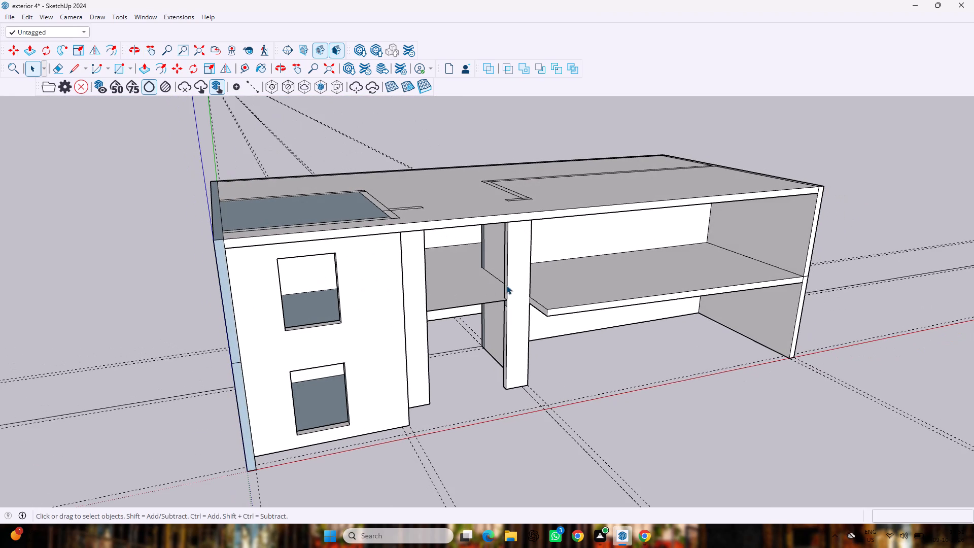
Draw a 5' by 15' rectangle on the ground across the front of both pillars, starting from the base where the first pillar meets the windowed wall.
scroll(507, 284, "up", 2)
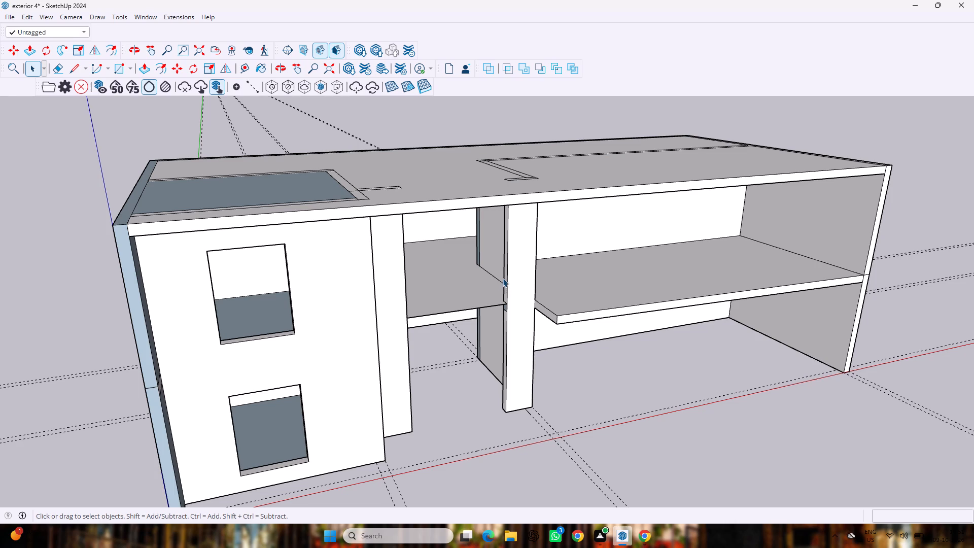
key("r")
scroll(414, 428, "up", 2)
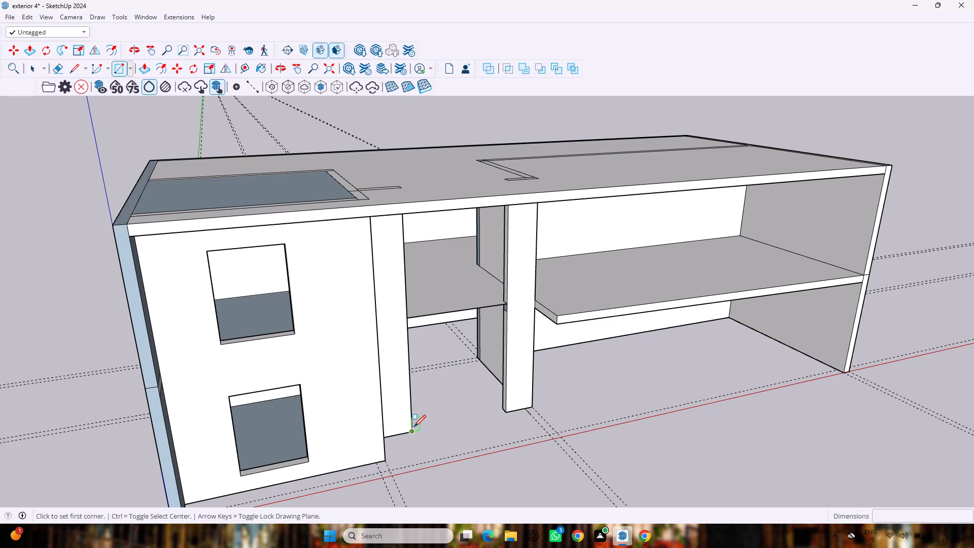
scroll(414, 427, "up", 1)
middle_click_drag(413, 427, 350, 400)
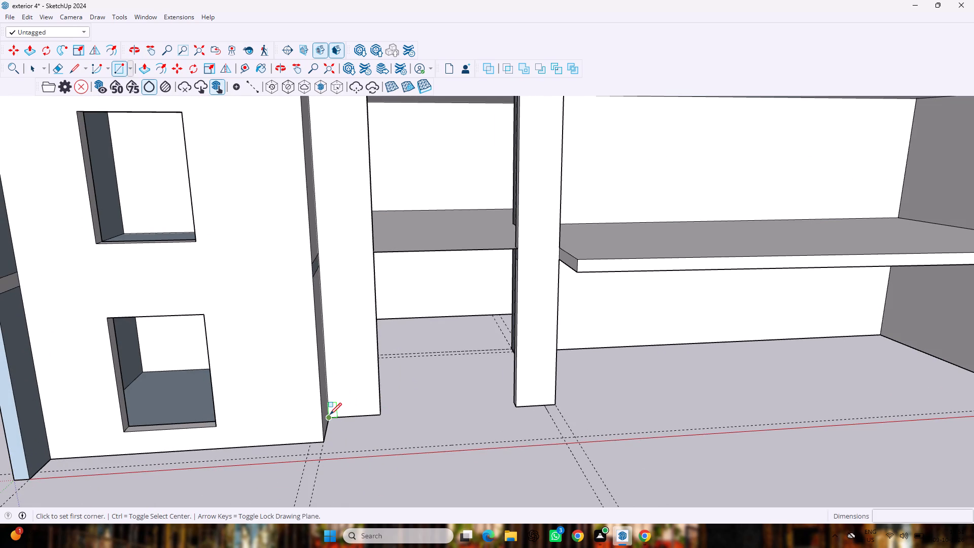
left_click(329, 415)
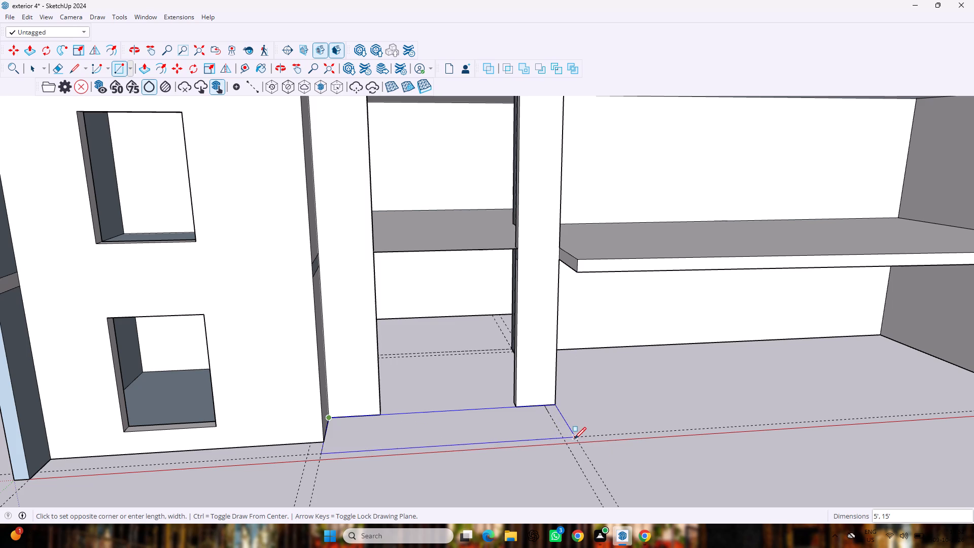
left_click(574, 439)
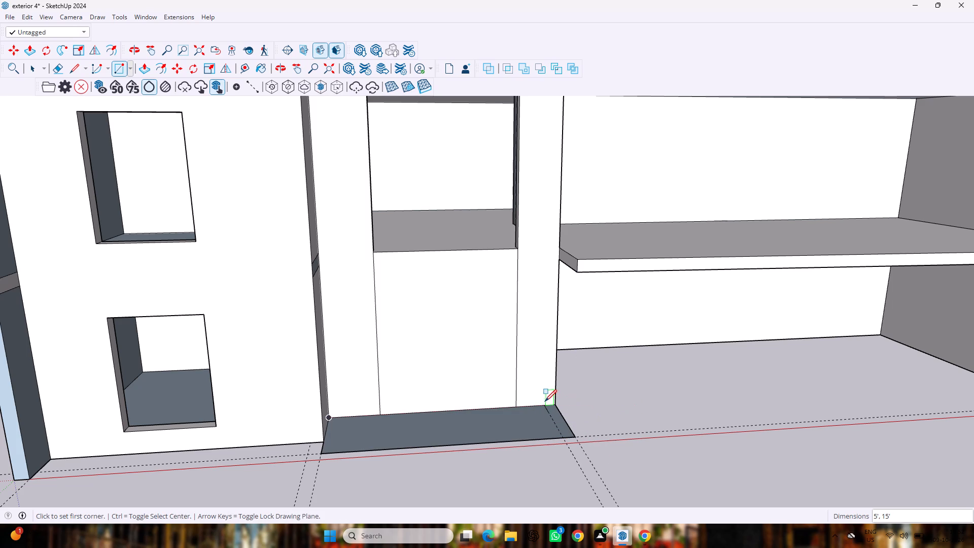
Push/Pull the ground rectangle in front of the pillars up 3' into an entrance platform.
key("p")
left_click_drag(509, 424, 510, 395)
type("3'")
key("Return")
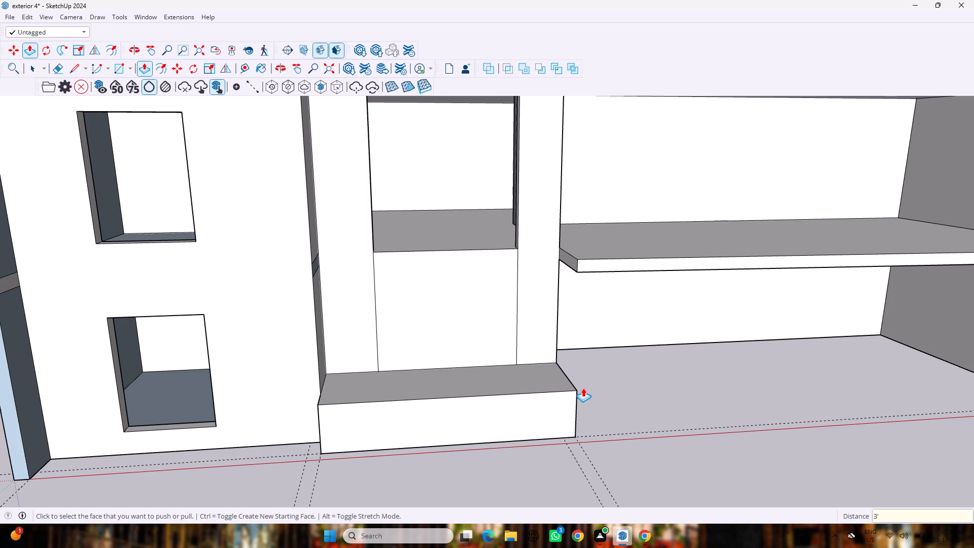
key("space")
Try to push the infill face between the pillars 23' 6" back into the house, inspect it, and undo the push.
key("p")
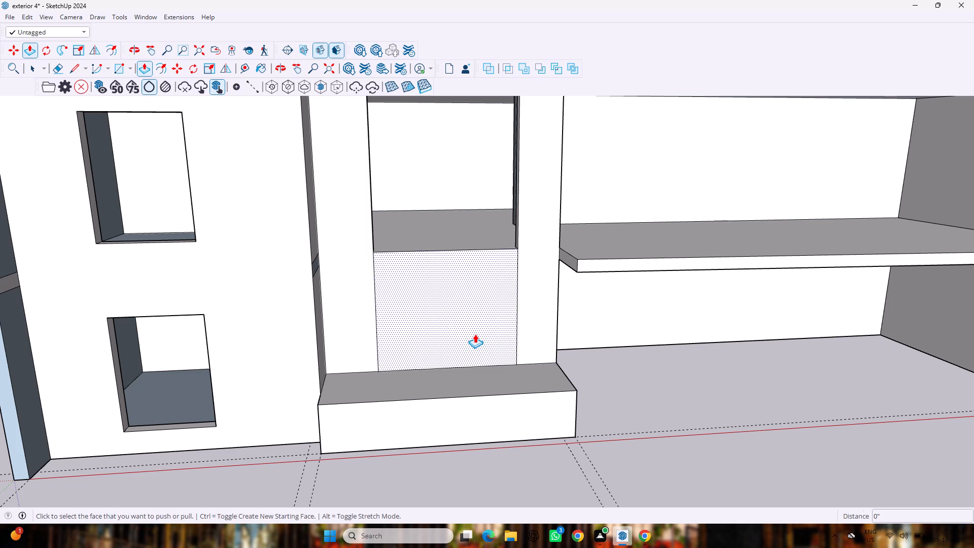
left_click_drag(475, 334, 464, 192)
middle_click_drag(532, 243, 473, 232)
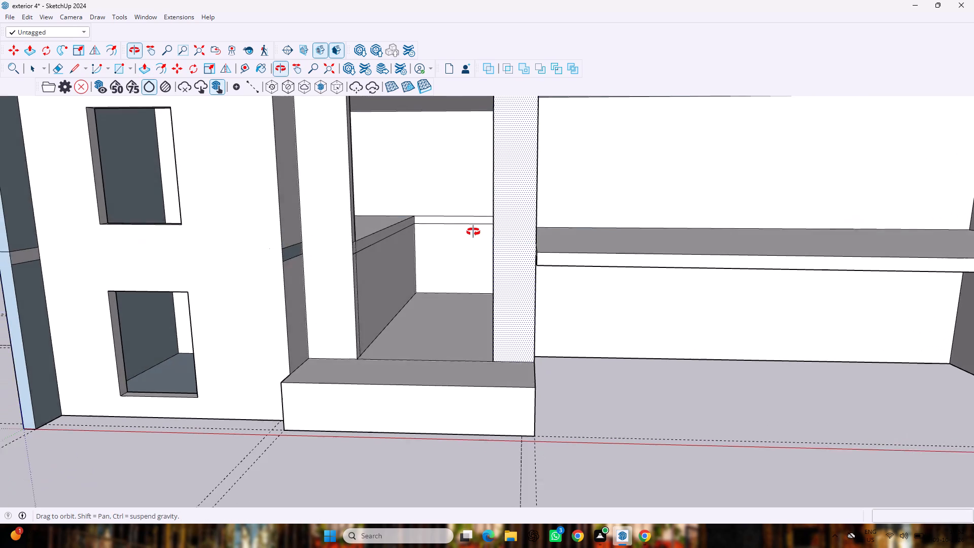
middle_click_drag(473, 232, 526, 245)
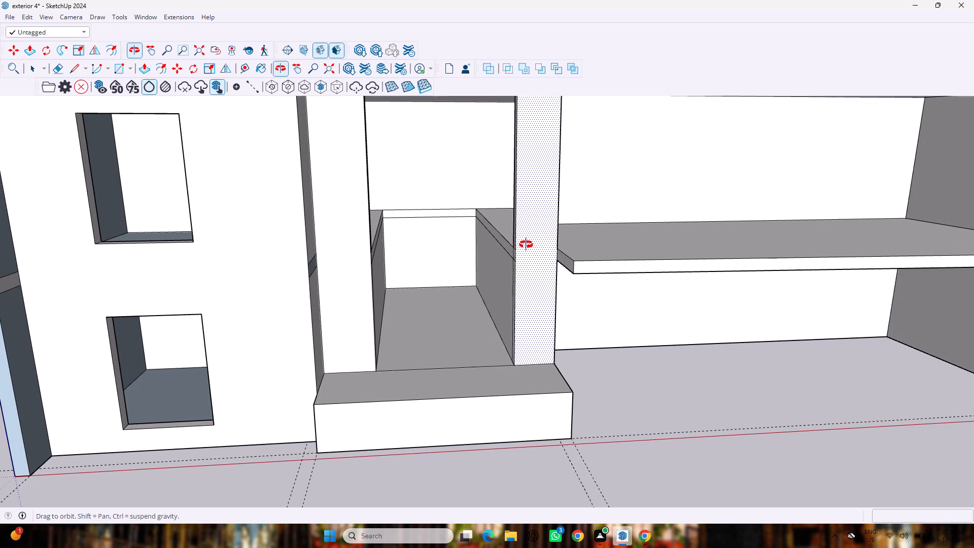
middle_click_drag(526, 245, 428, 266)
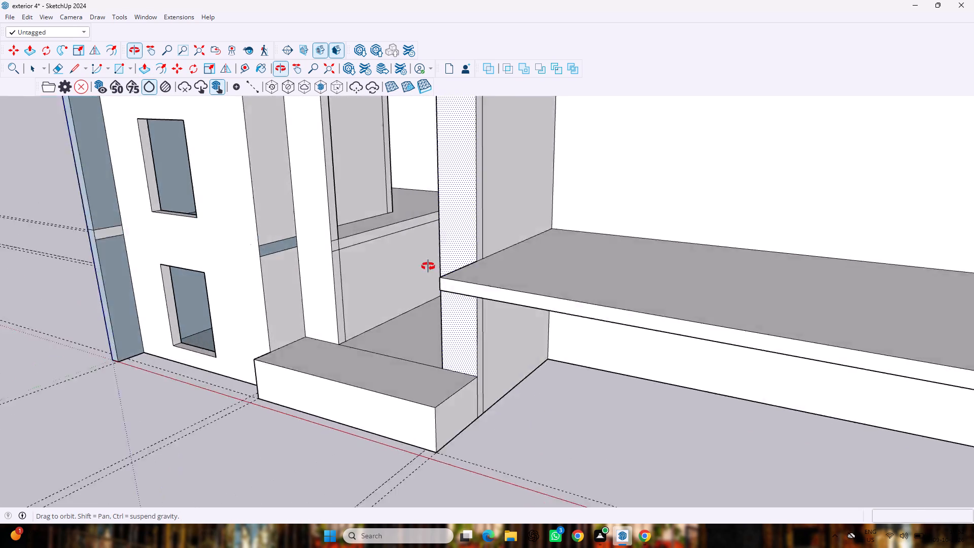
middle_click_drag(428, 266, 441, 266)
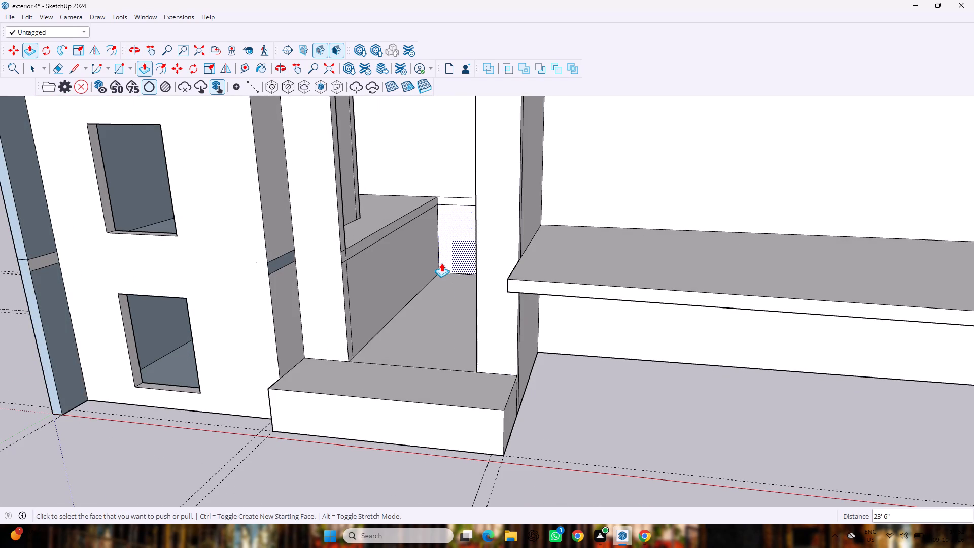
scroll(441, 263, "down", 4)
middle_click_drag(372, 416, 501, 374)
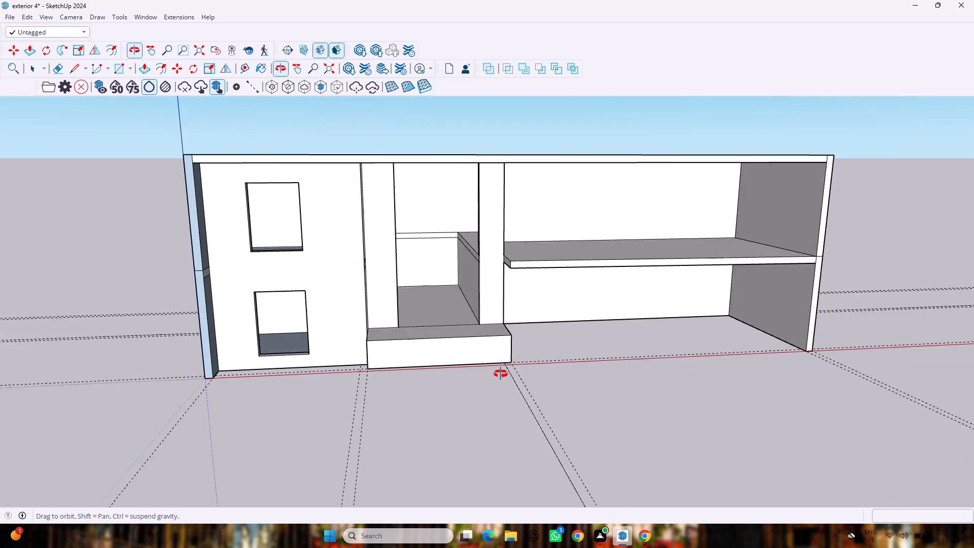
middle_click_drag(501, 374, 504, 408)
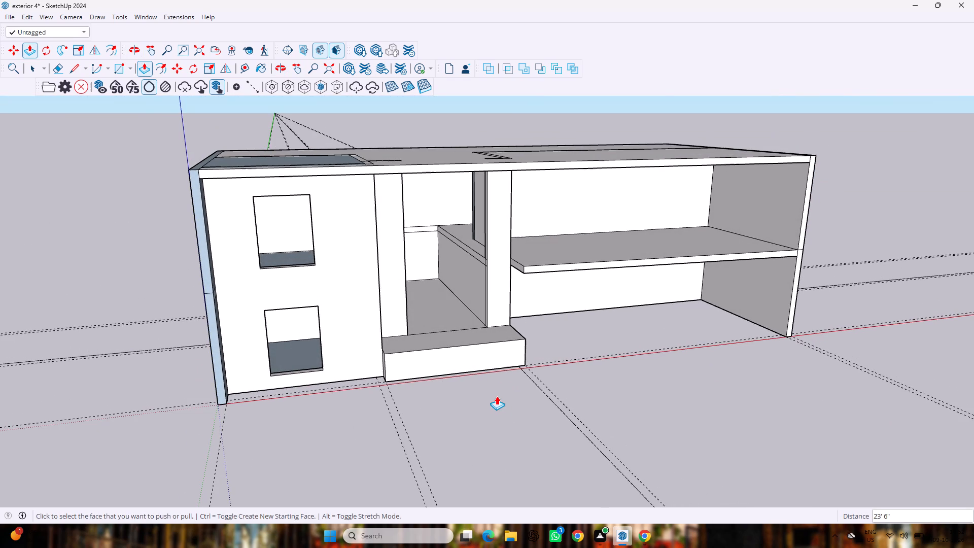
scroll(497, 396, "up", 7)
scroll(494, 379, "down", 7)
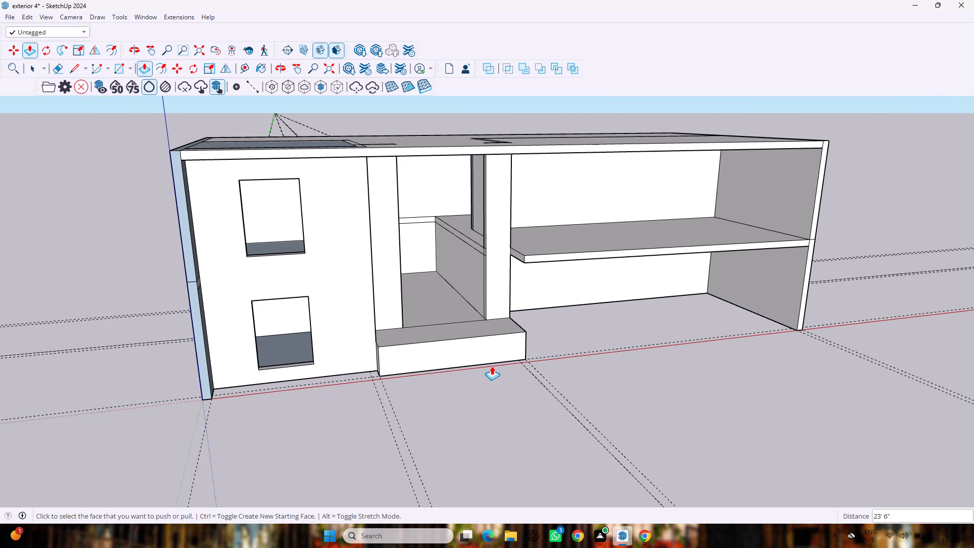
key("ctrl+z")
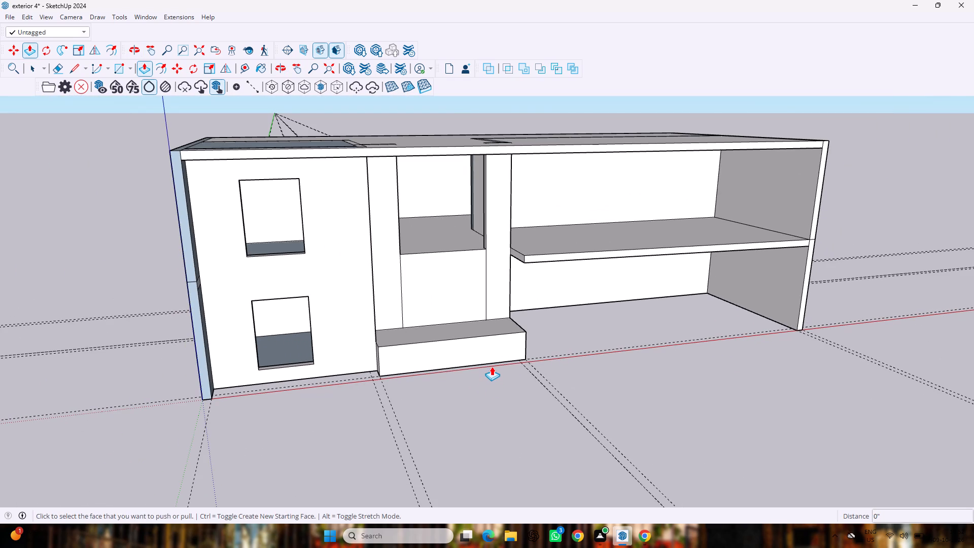
Erase the slab's front edge between the two pillars to remove the infill face and slab surface there.
key("e")
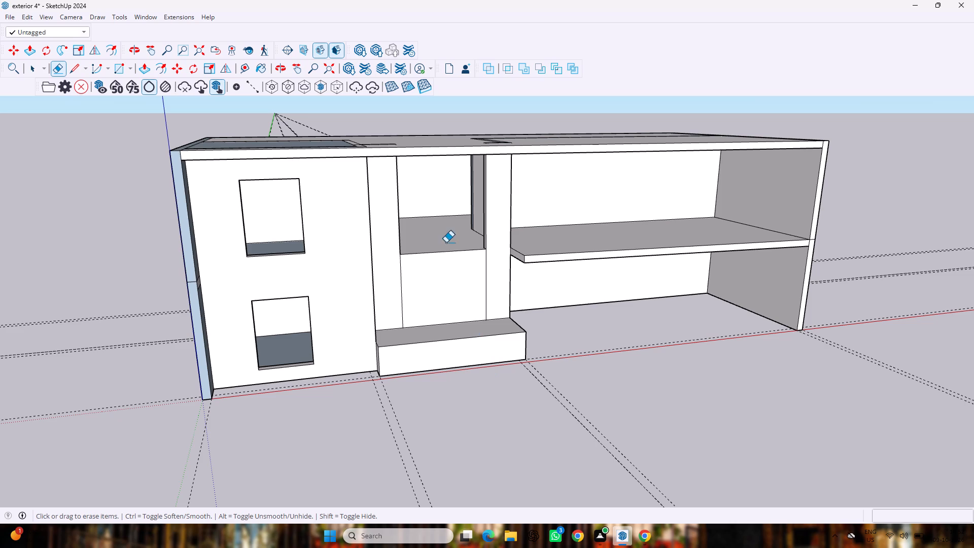
left_click_drag(442, 229, 444, 266)
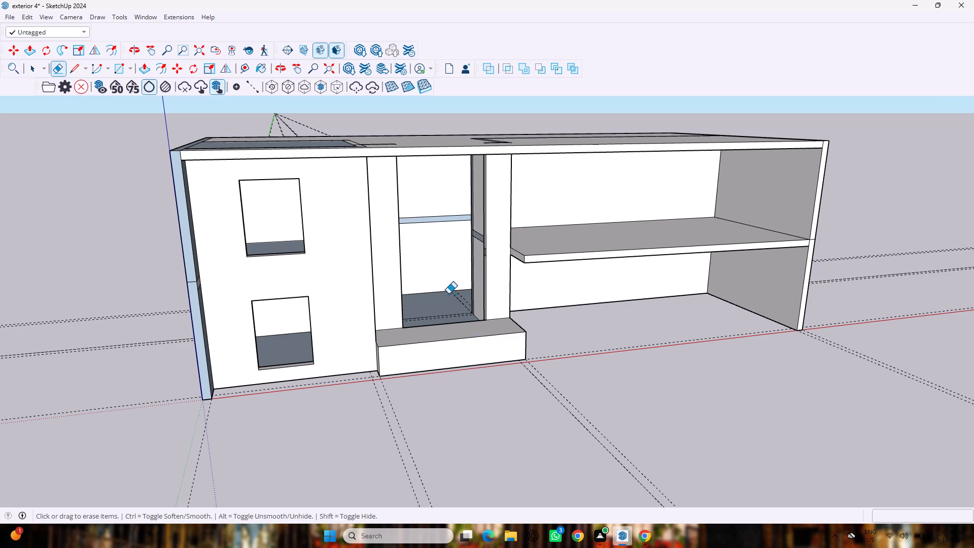
Draw the first stair step on the platform's side face from its bottom front corner: a 10" riser and a 1' tread.
middle_click_drag(500, 309, 334, 307)
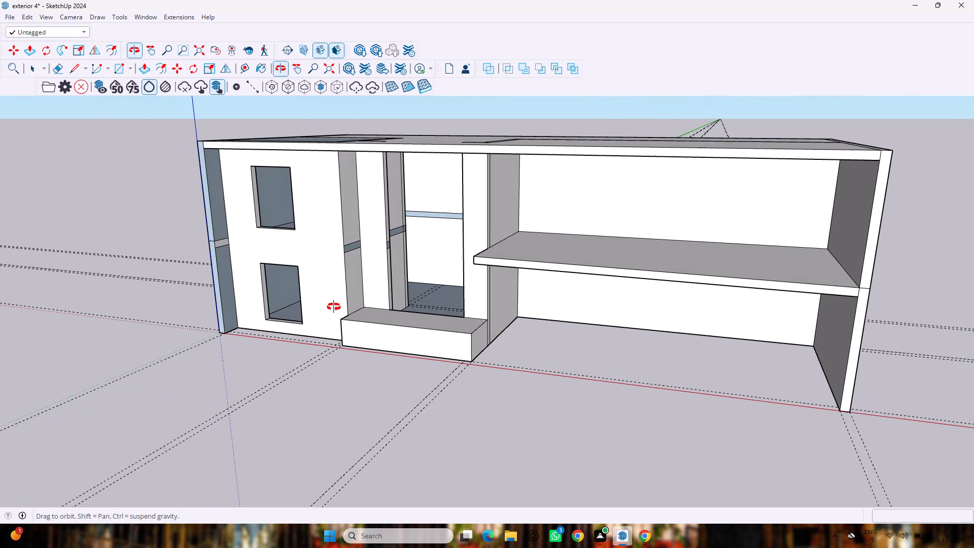
middle_click_drag(334, 307, 503, 303)
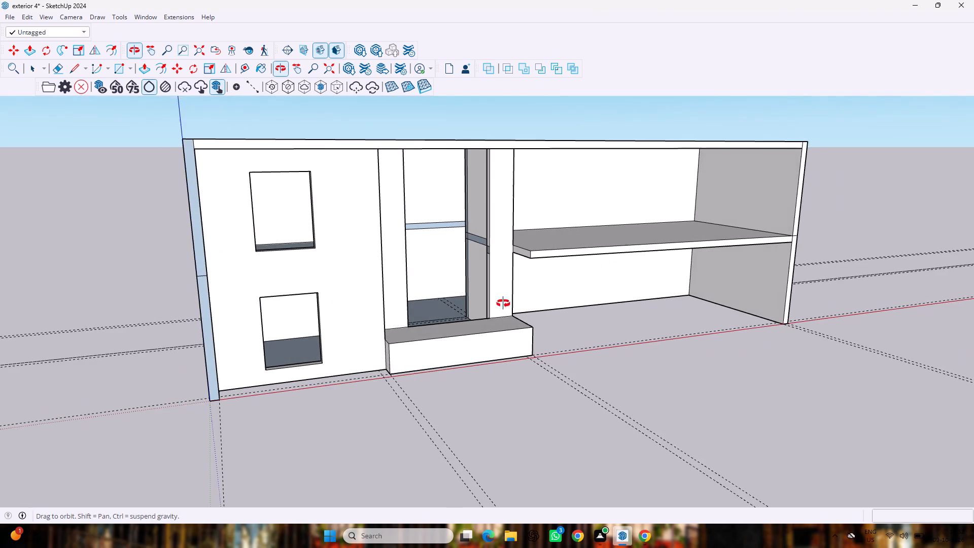
middle_click_drag(503, 303, 437, 300)
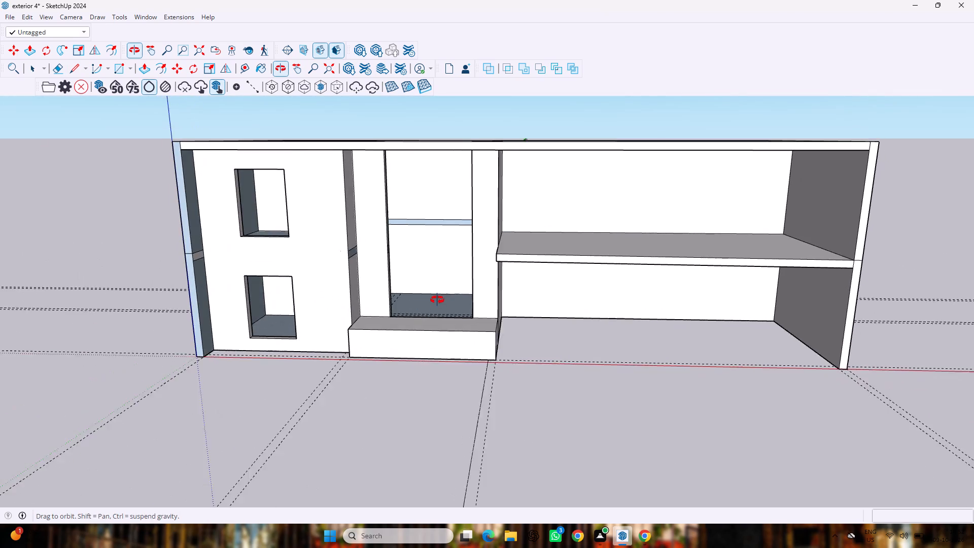
middle_click_drag(437, 300, 438, 300)
scroll(437, 303, "up", 2)
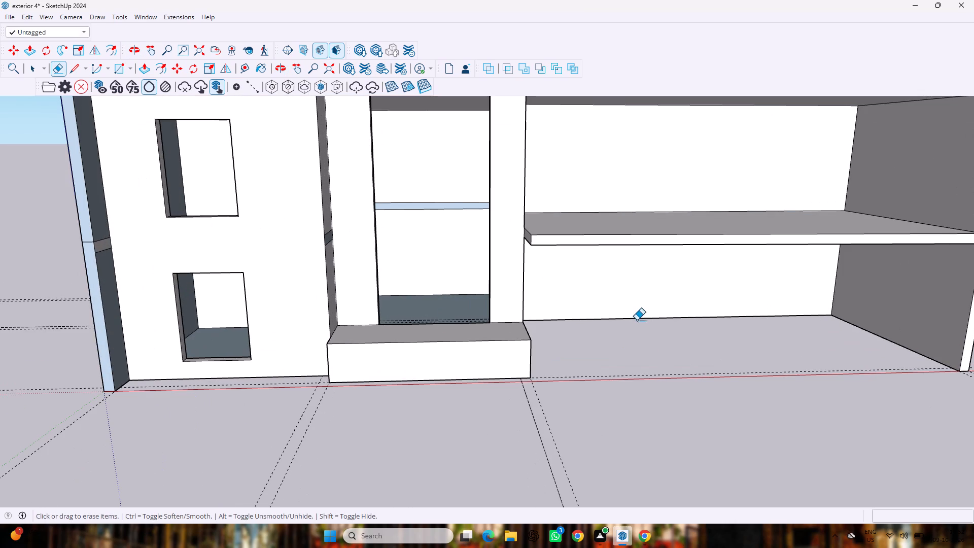
key("space")
middle_click_drag(630, 328, 414, 305)
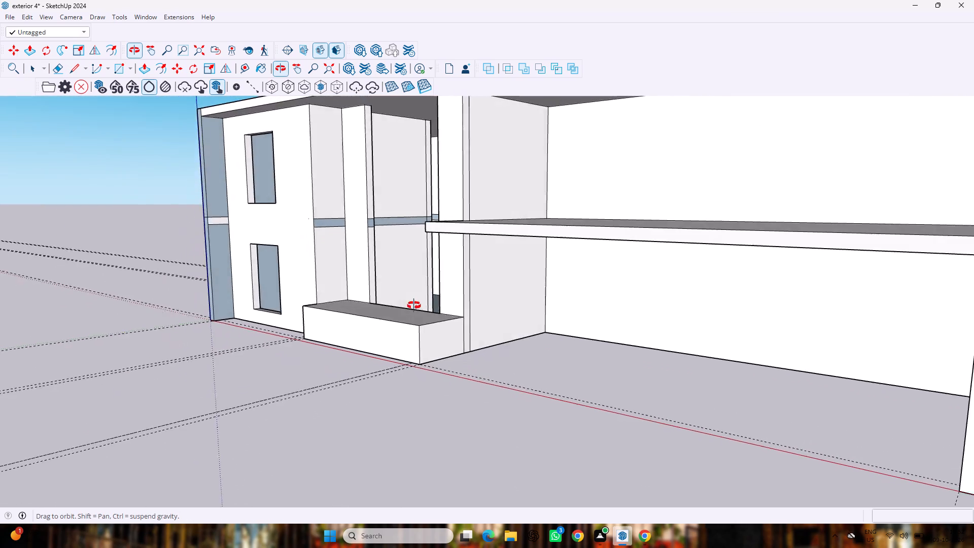
middle_click_drag(414, 305, 410, 305)
middle_click_drag(404, 305, 411, 332)
scroll(411, 331, "up", 6)
middle_click_drag(411, 331, 412, 327)
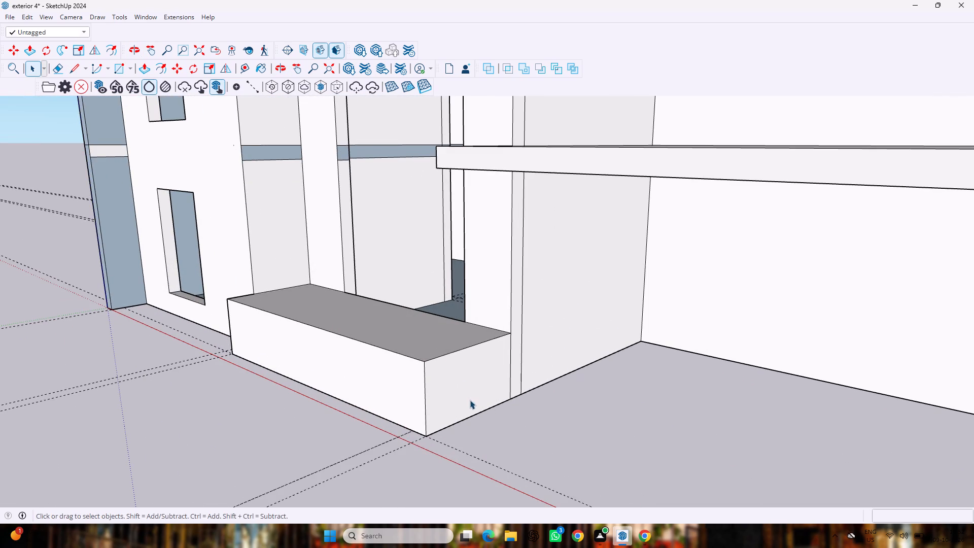
key("l")
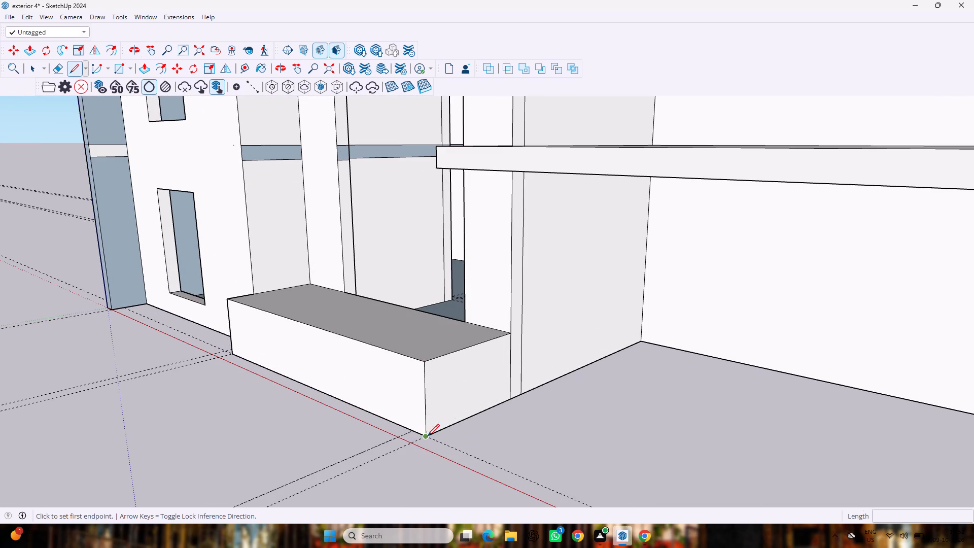
left_click(425, 434)
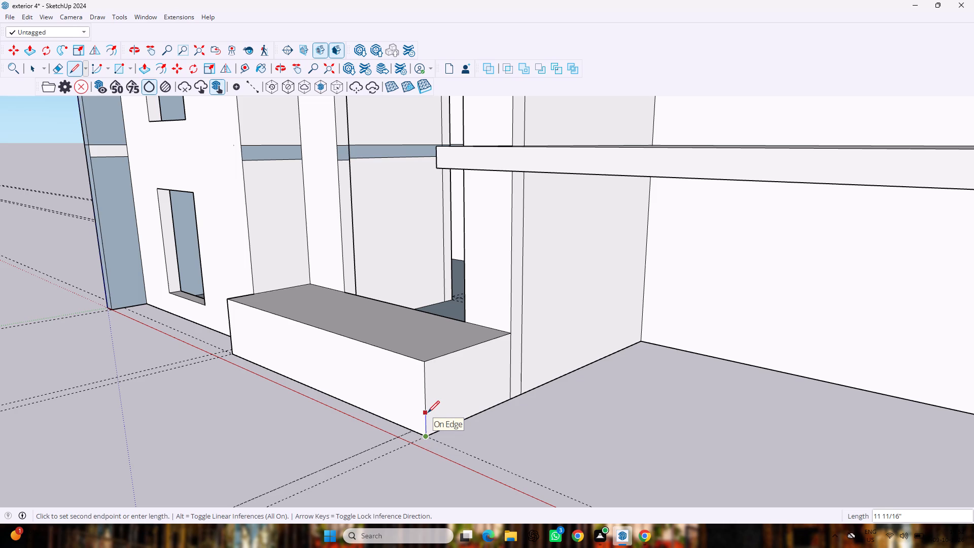
type("10")
key("shift+quotedbl")
key("Return")
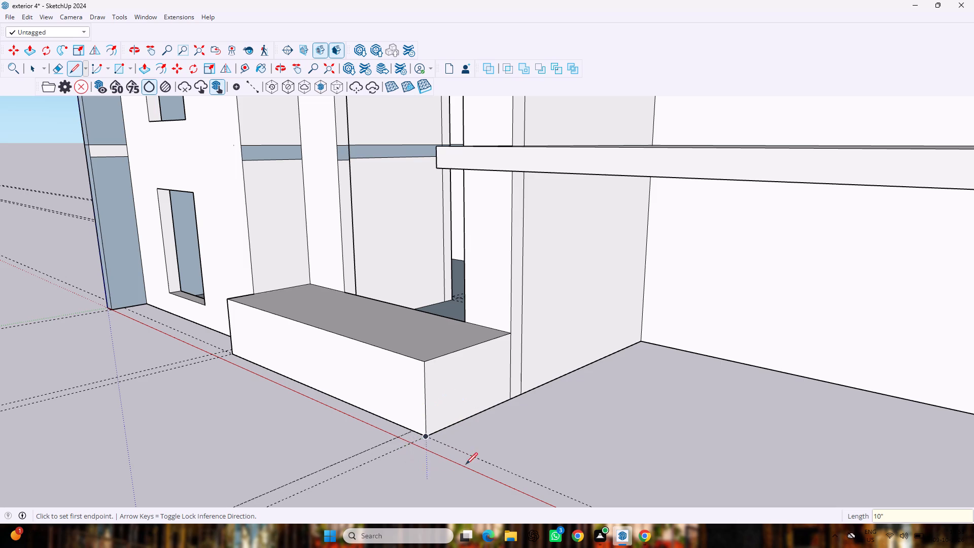
left_click(425, 439)
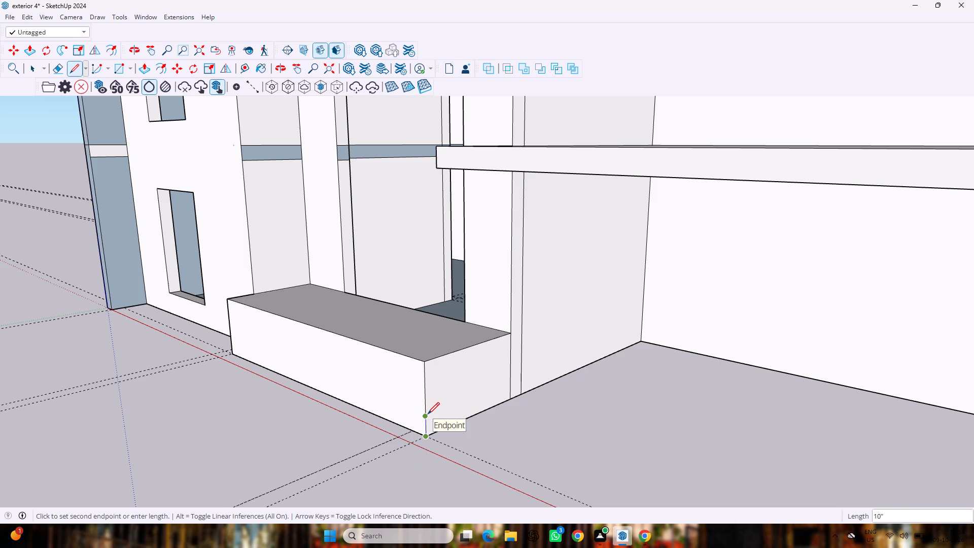
left_click(427, 416)
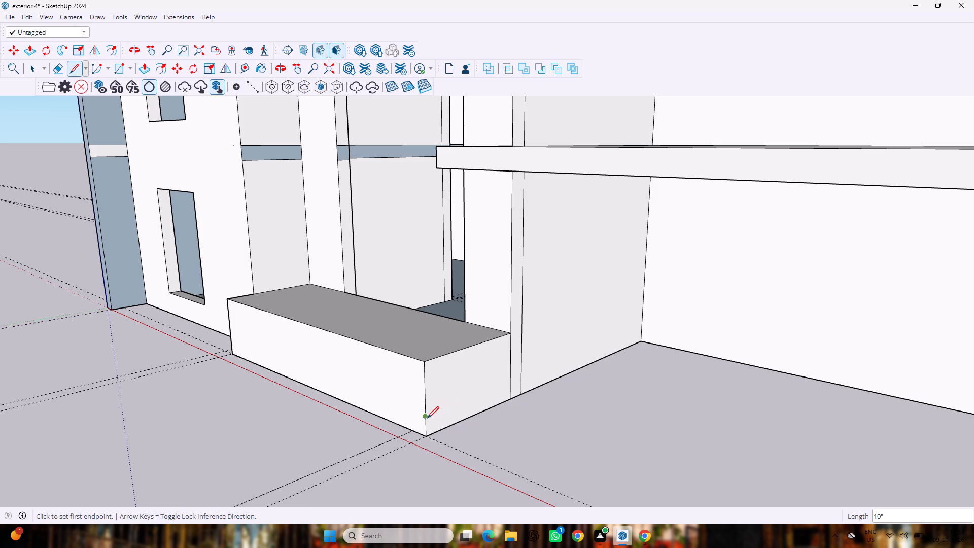
double_click(425, 419)
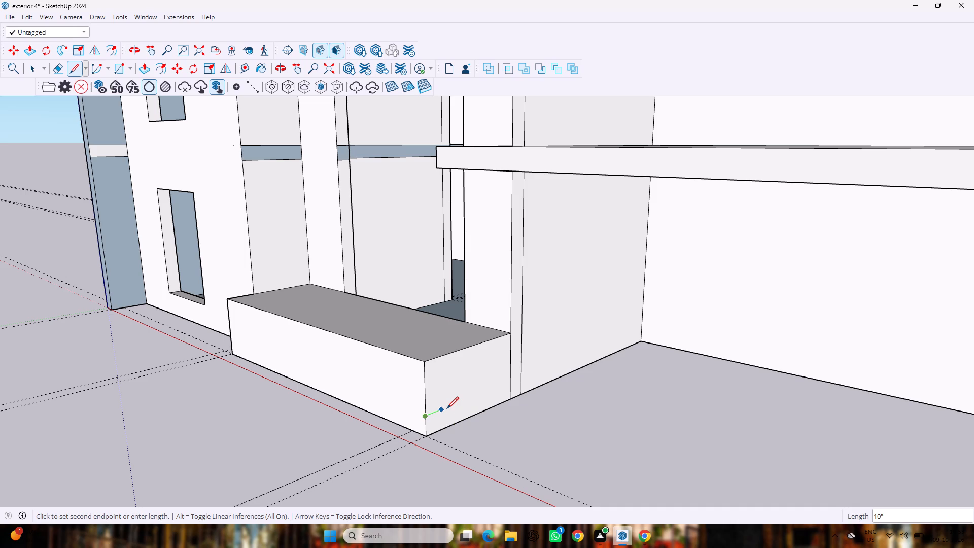
type("1'")
key("Return")
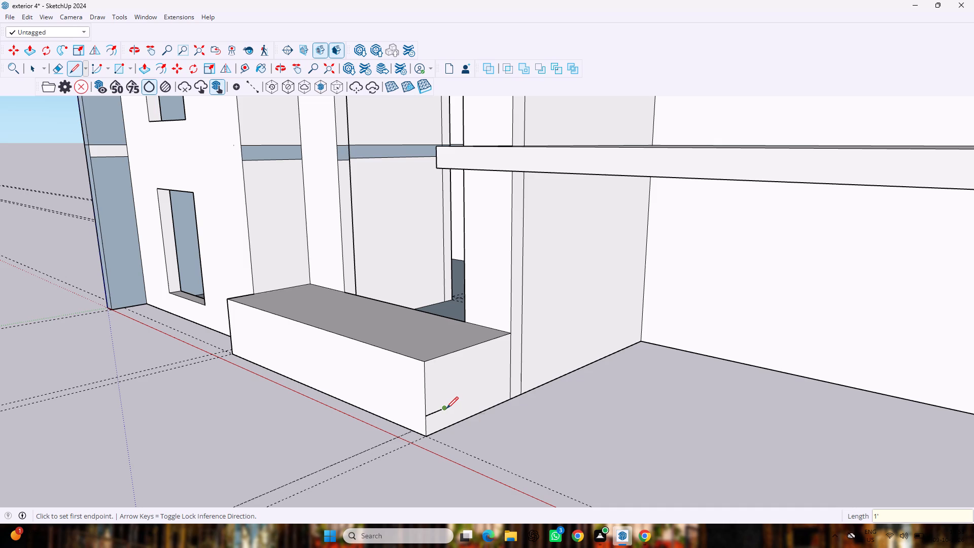
Draw the second and third stair steps on the platform's side face, each with a 10" riser and a 1' tread.
left_click(447, 408)
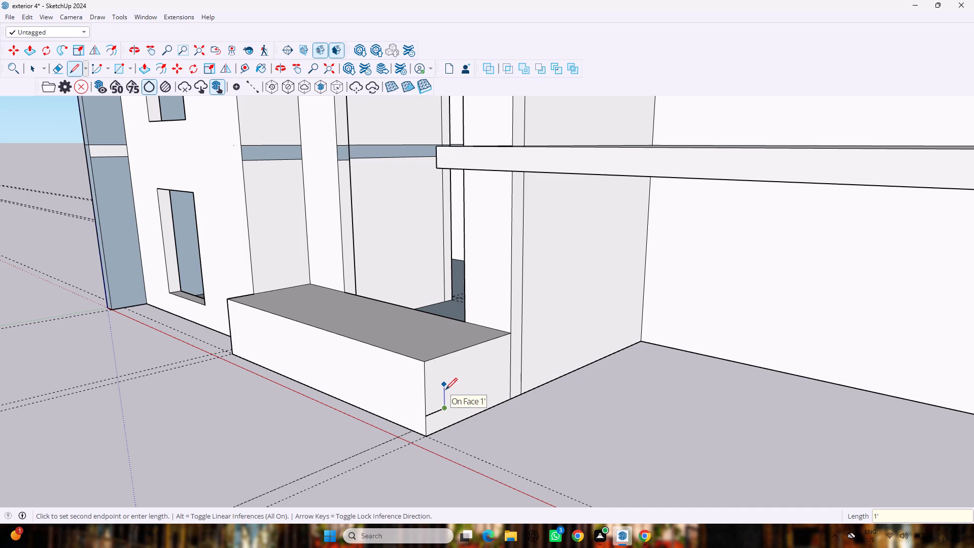
type("10\"")
key("Return")
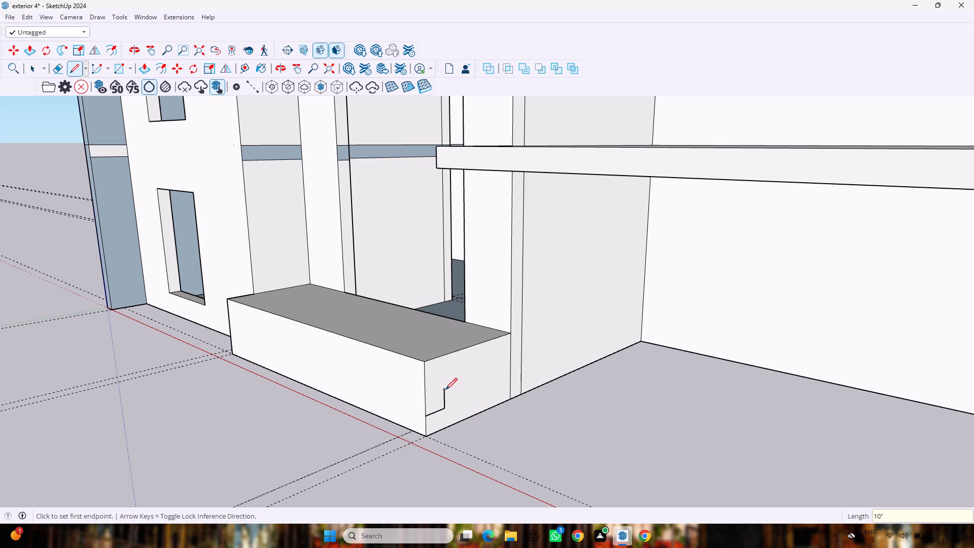
left_click(446, 390)
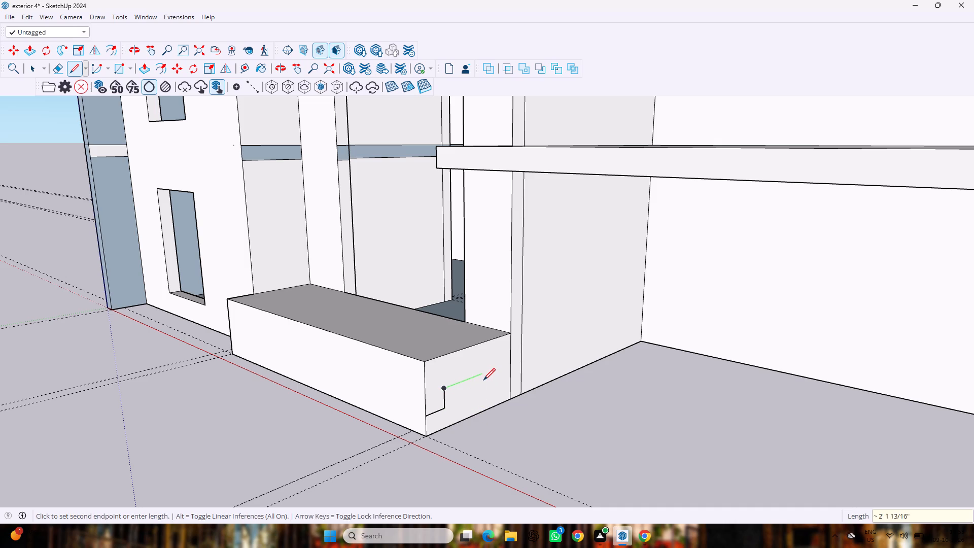
type("1'")
key("Return")
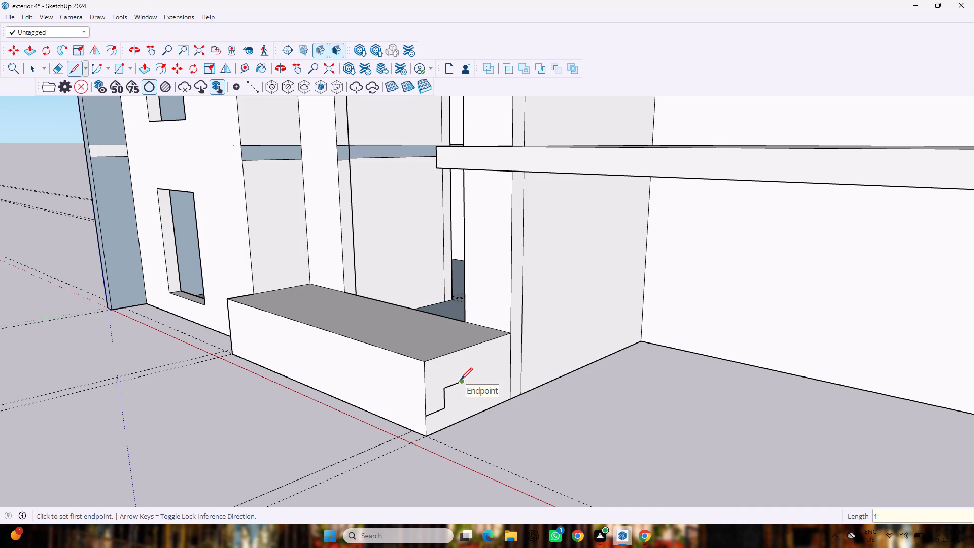
left_click(461, 384)
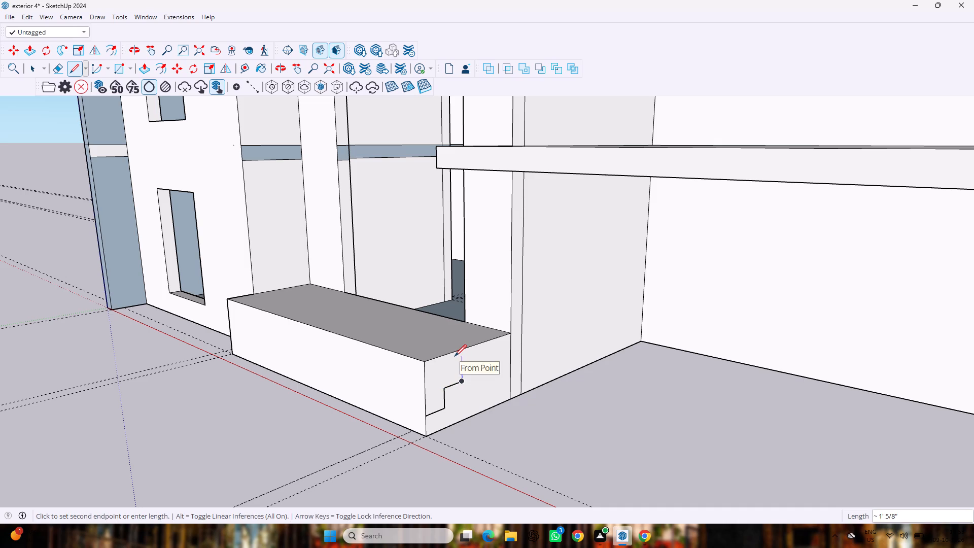
type("10\"")
key("Return")
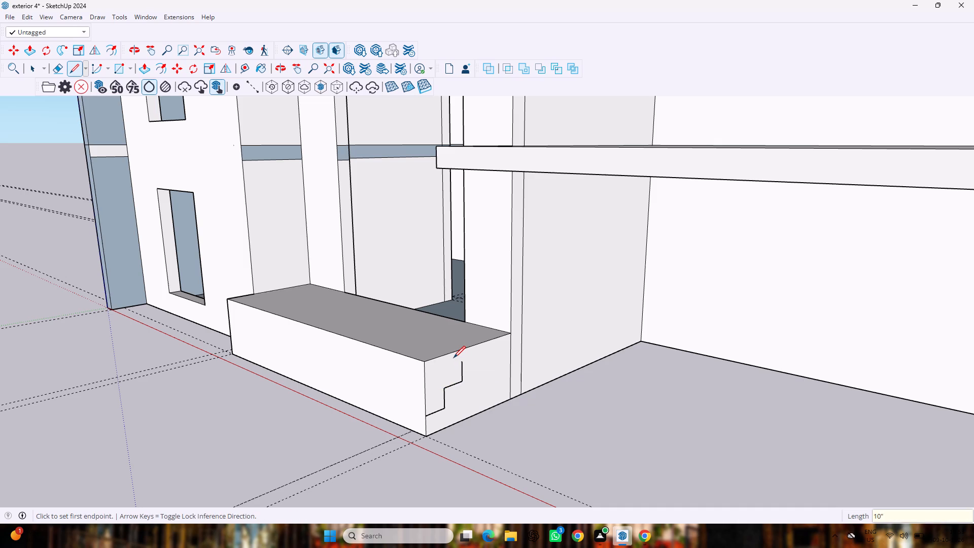
left_click(461, 362)
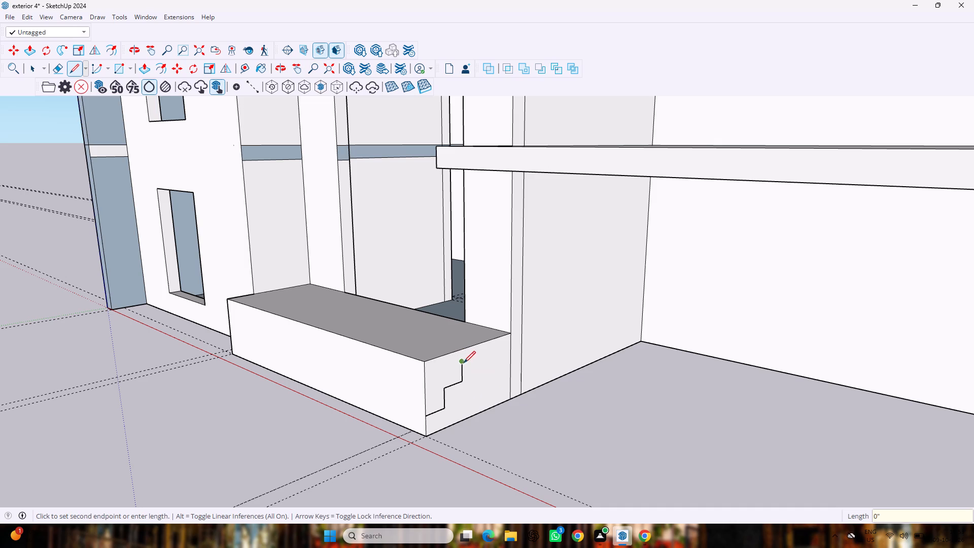
type("1'")
key("Return")
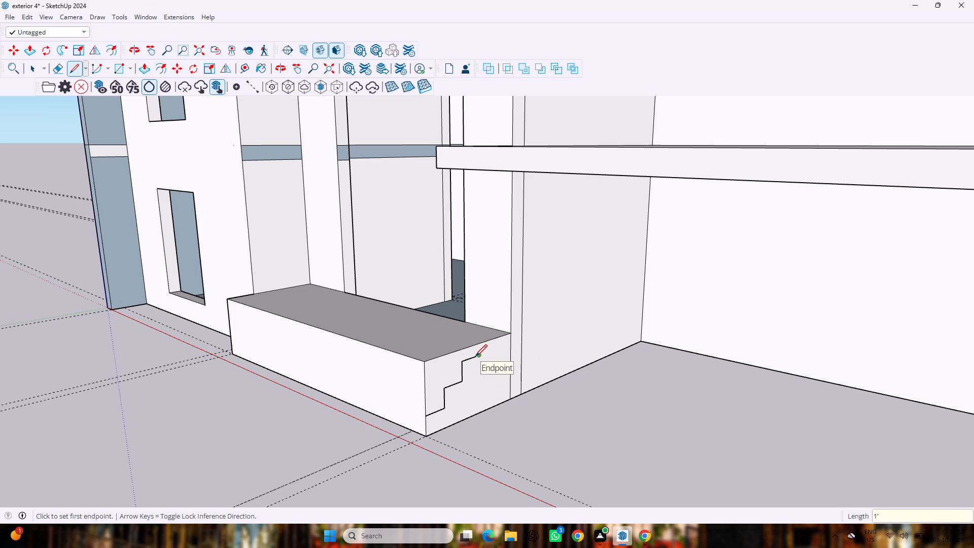
Close the stair profile with a 6" riser up to the platform's top edge and a 2' line along that edge to the back corner.
left_click(475, 356)
left_click(475, 345)
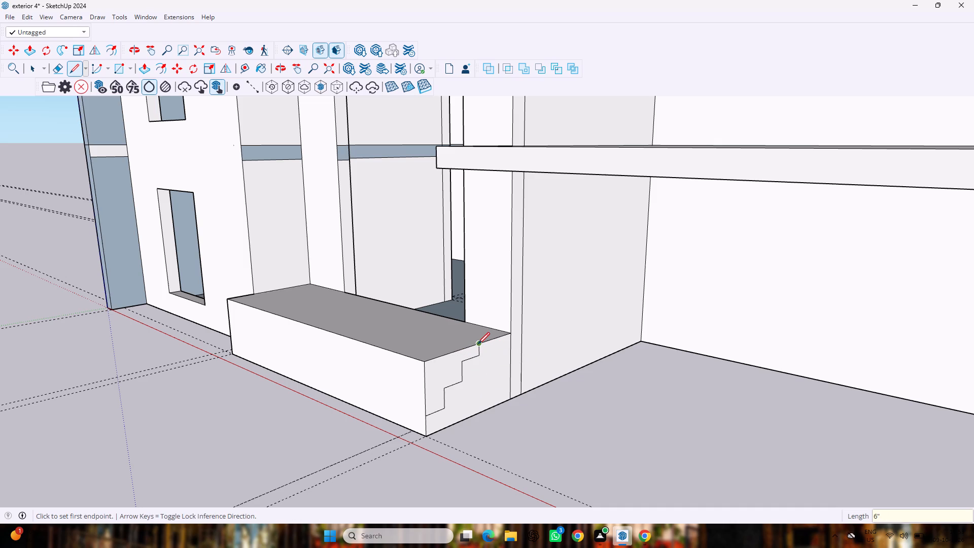
left_click(478, 344)
left_click(509, 332)
Push/Pull the area above the stair profile 15' across the platform's full length to carve out the entrance steps.
key("p")
left_click_drag(430, 373, 428, 368)
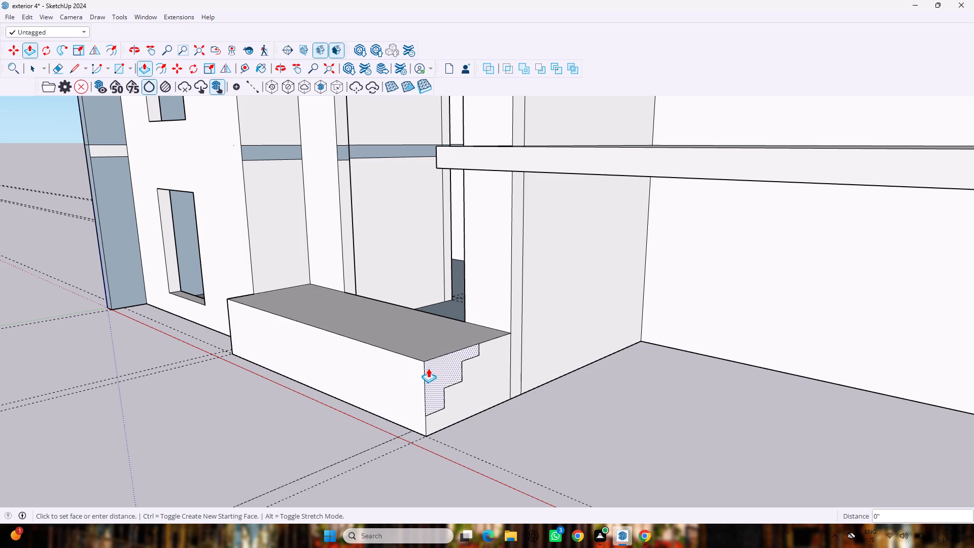
left_click_drag(428, 368, 253, 295)
middle_click_drag(193, 287, 405, 290)
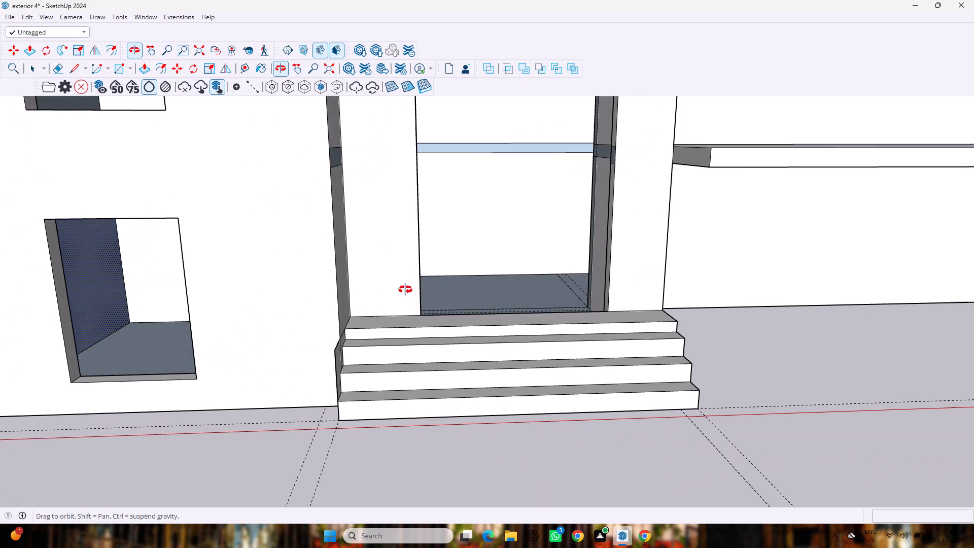
middle_click_drag(405, 290, 393, 297)
scroll(380, 295, "up", 2)
scroll(378, 291, "down", 3)
scroll(377, 309, "up", 3)
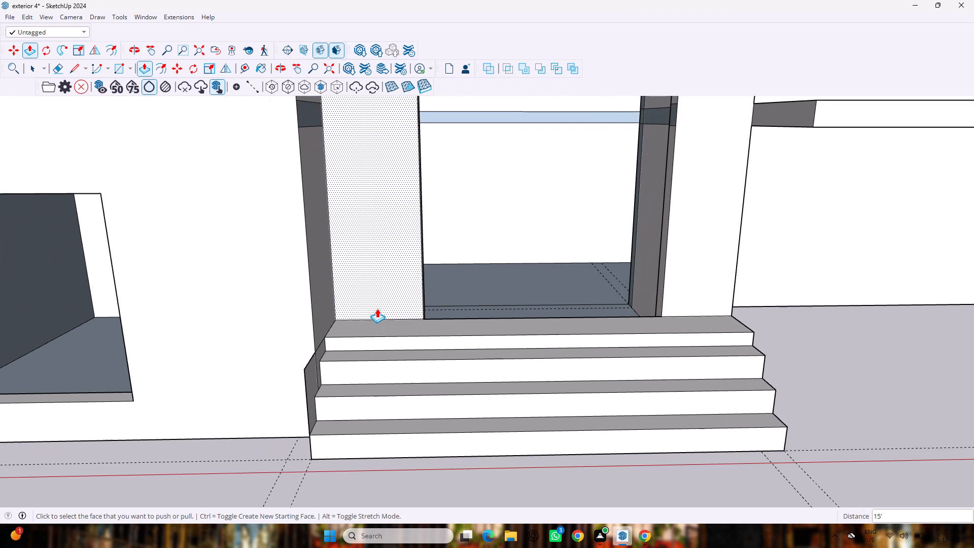
Erase the leftover edges of the platform's end face above the steps, beside the window wall.
key("space")
scroll(346, 336, "up", 5)
middle_click_drag(345, 333, 212, 314)
key("e")
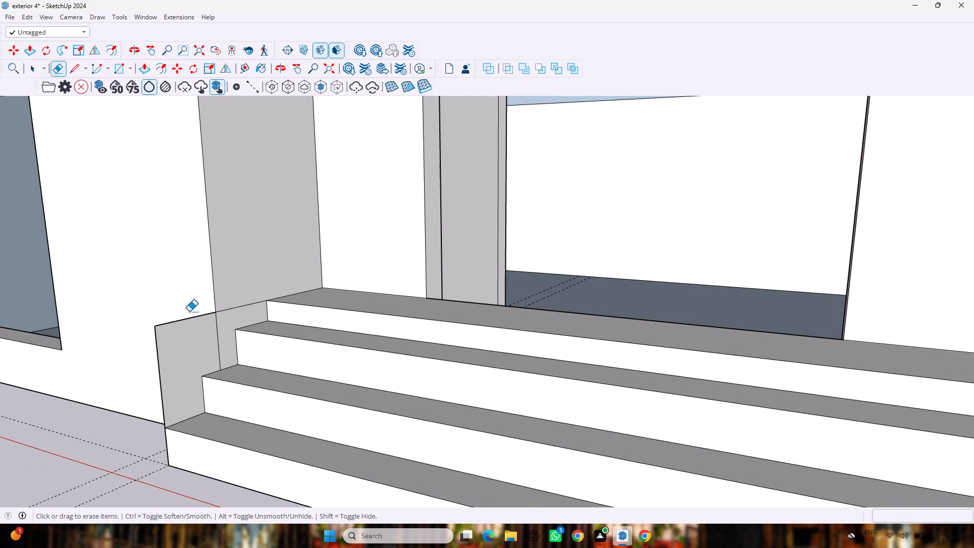
left_click_drag(188, 313, 155, 380)
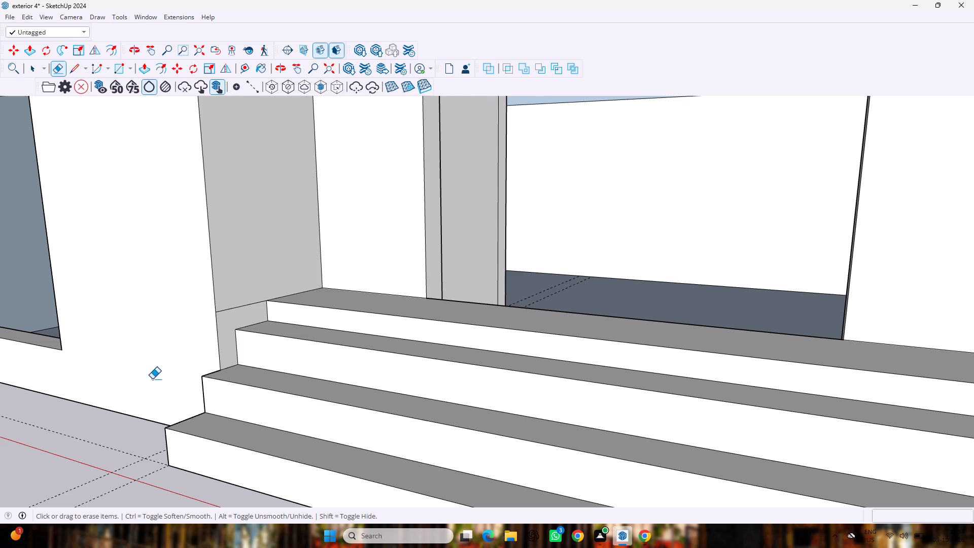
scroll(182, 368, "down", 3)
left_click_drag(222, 325, 221, 329)
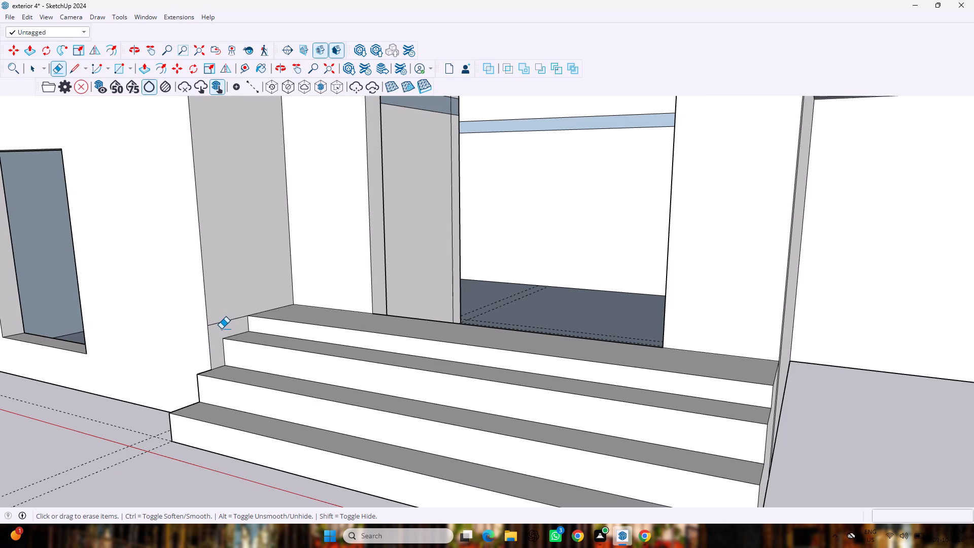
left_click_drag(221, 329, 221, 316)
scroll(222, 316, "down", 9)
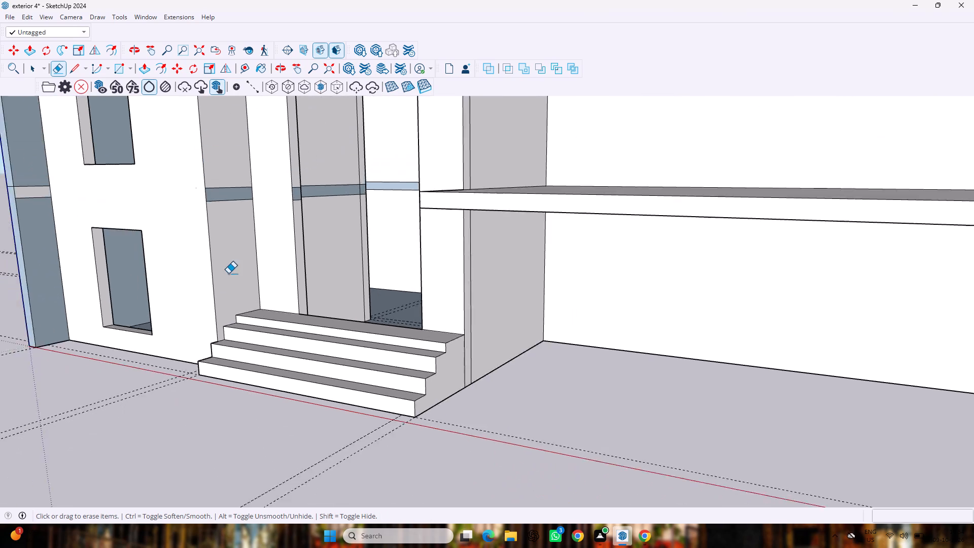
Examine the carved entrance steps and the whole front of the house from several angles.
scroll(228, 273, "down", 2)
middle_click_drag(140, 328, 397, 310)
scroll(397, 312, "up", 3)
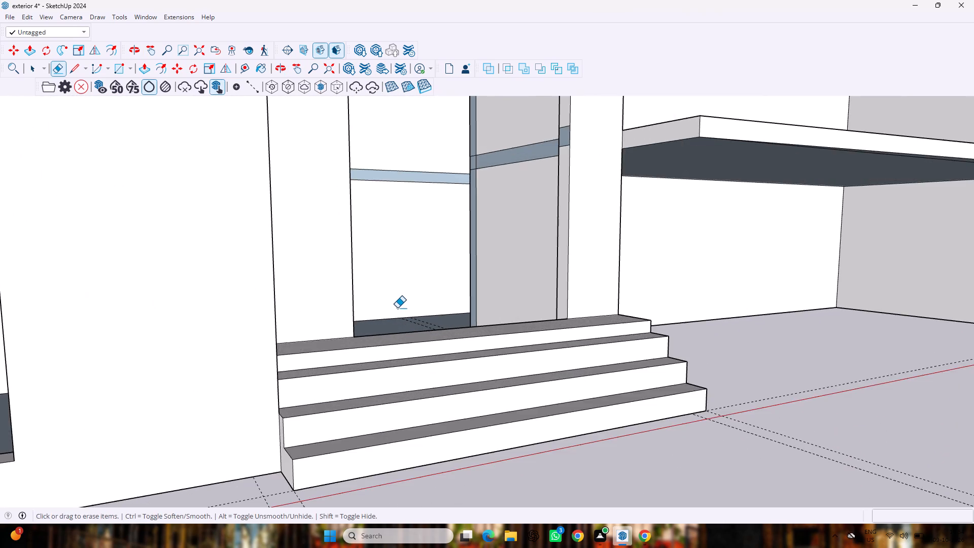
scroll(397, 308, "down", 4)
middle_click_drag(404, 316, 293, 360)
scroll(294, 361, "down", 7)
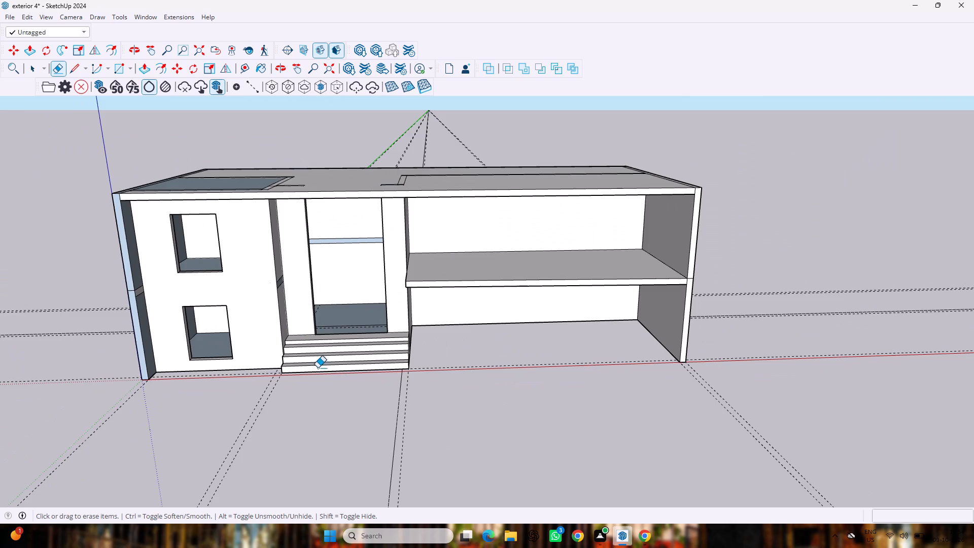
scroll(318, 367, "up", 3)
middle_click_drag(318, 364, 354, 306)
scroll(354, 305, "down", 2)
scroll(354, 307, "up", 1)
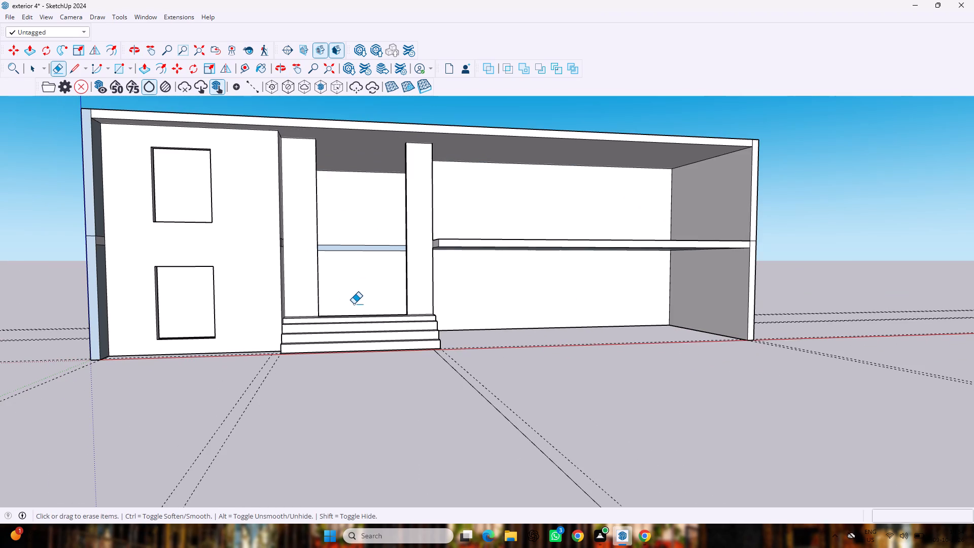
key("space")
middle_click_drag(512, 286, 512, 296)
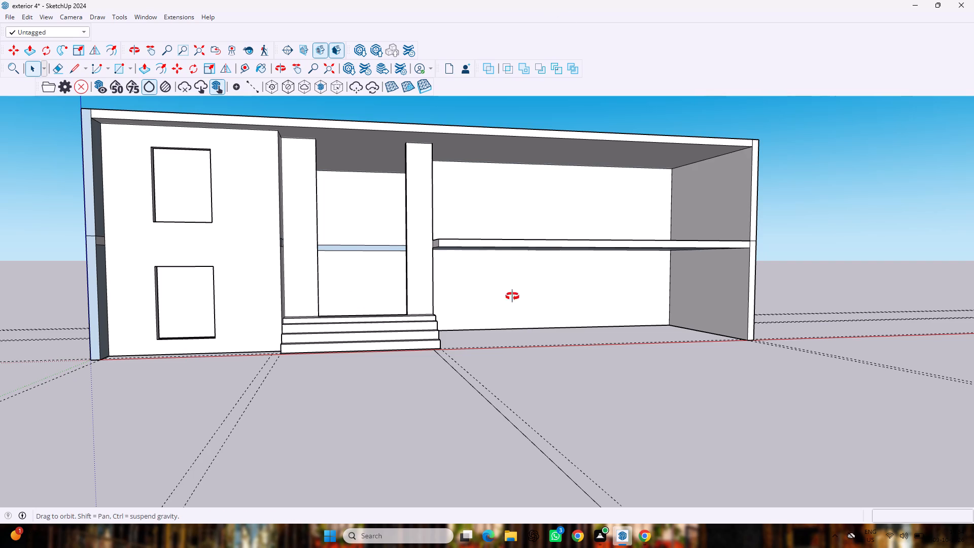
middle_click_drag(512, 296, 516, 400)
scroll(516, 400, "down", 1)
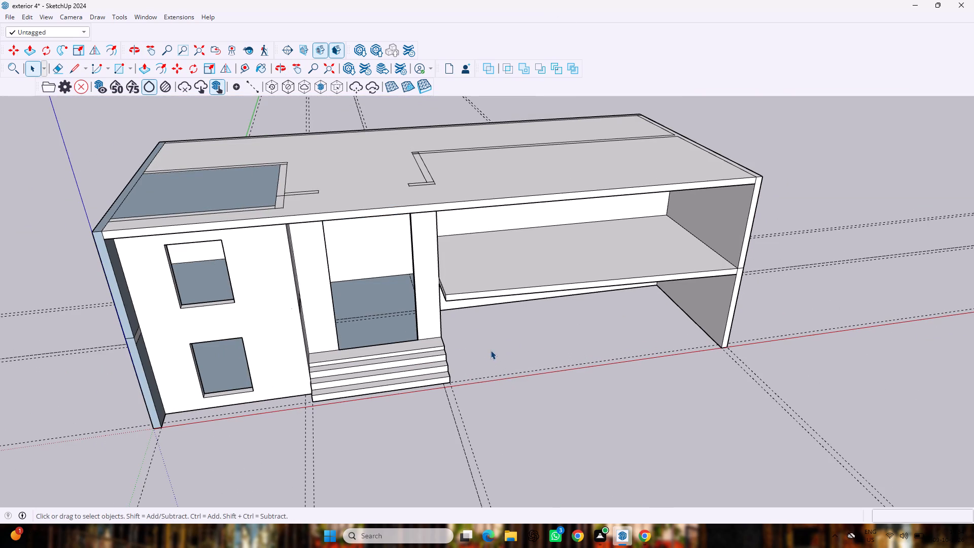
Draw a rectangle about 1' 11" by 3' 1" on the ground beside the steps and Push/Pull it up 10' 9" into a pillar at the slab.
key("r")
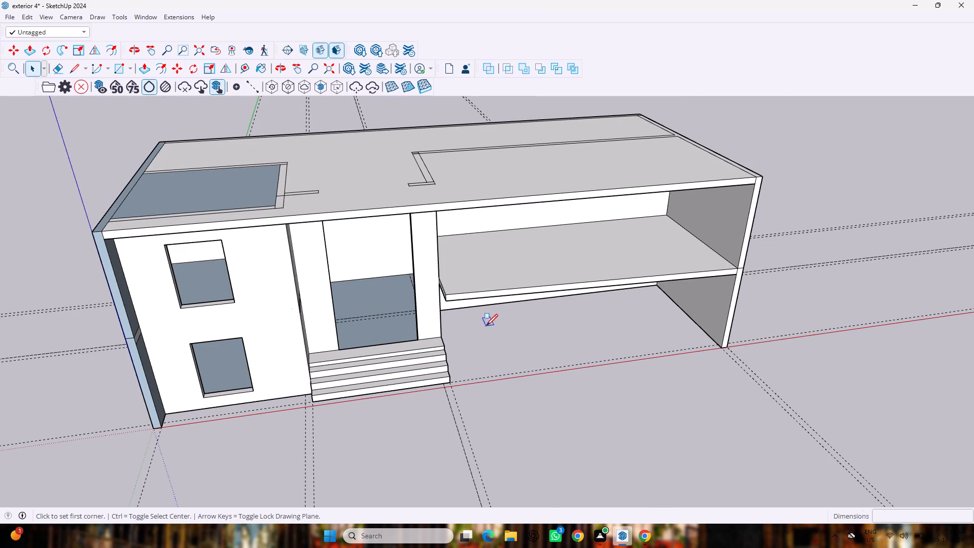
scroll(467, 365, "up", 4)
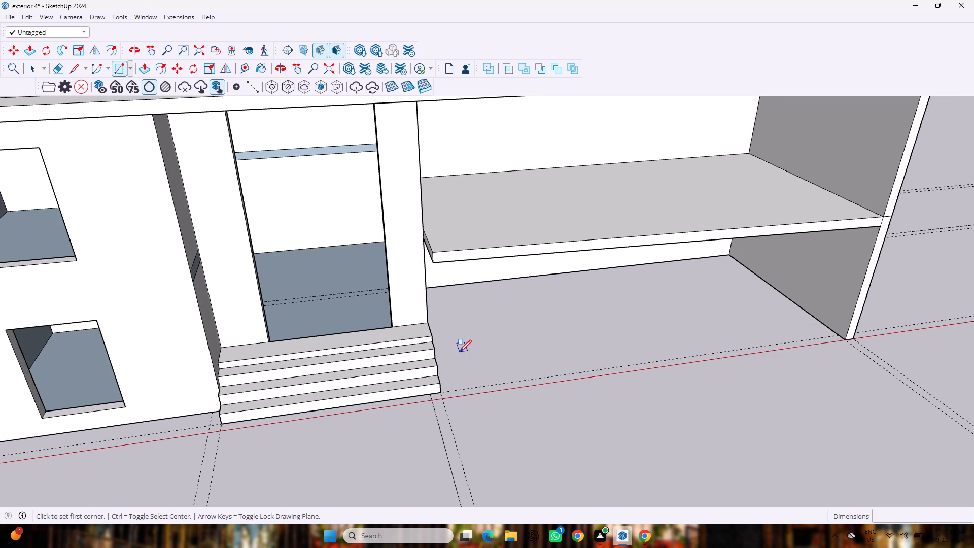
left_click(460, 352)
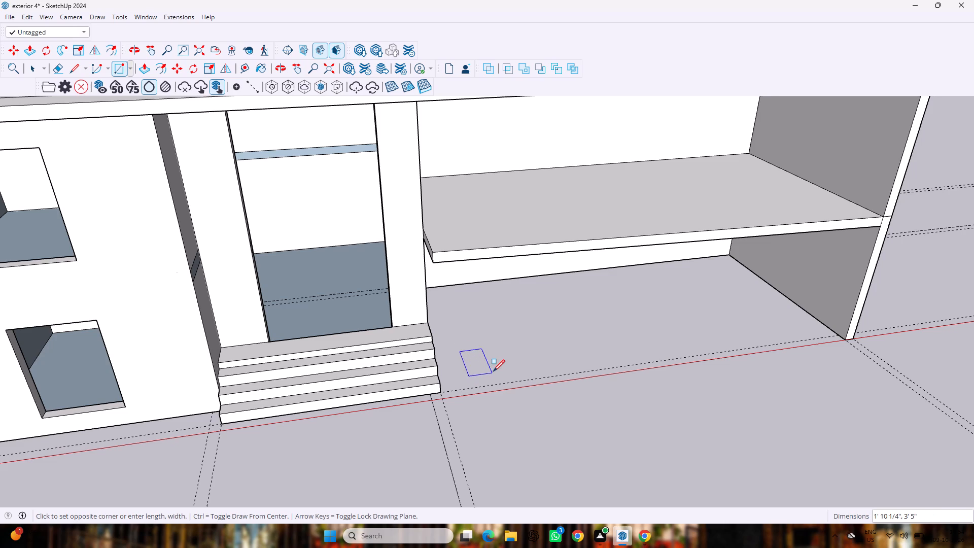
left_click(493, 371)
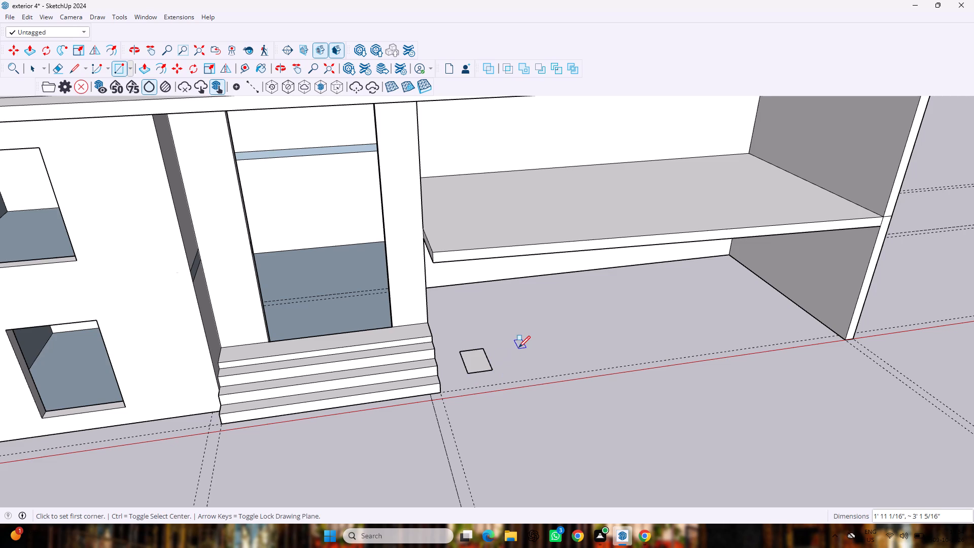
key("p")
left_click_drag(481, 356, 474, 214)
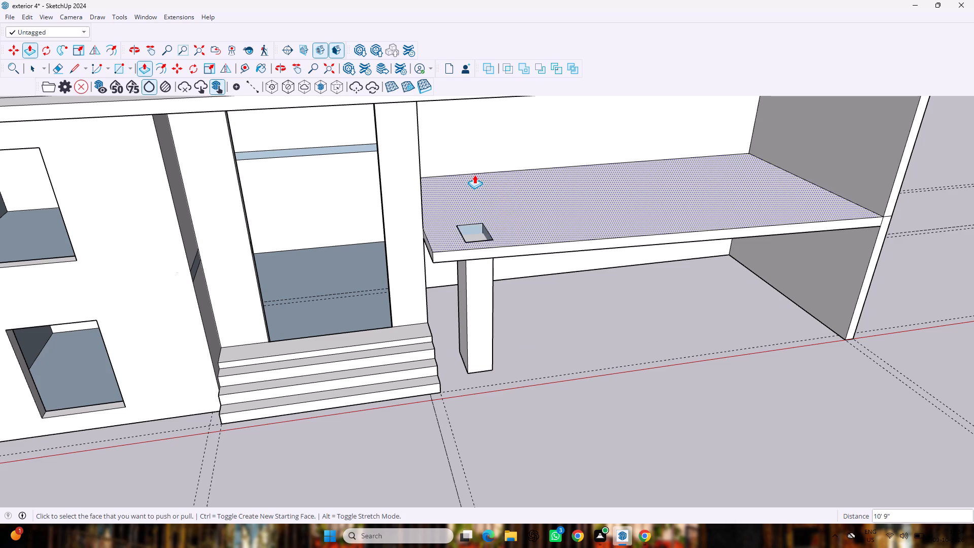
left_click(474, 175)
key("Escape")
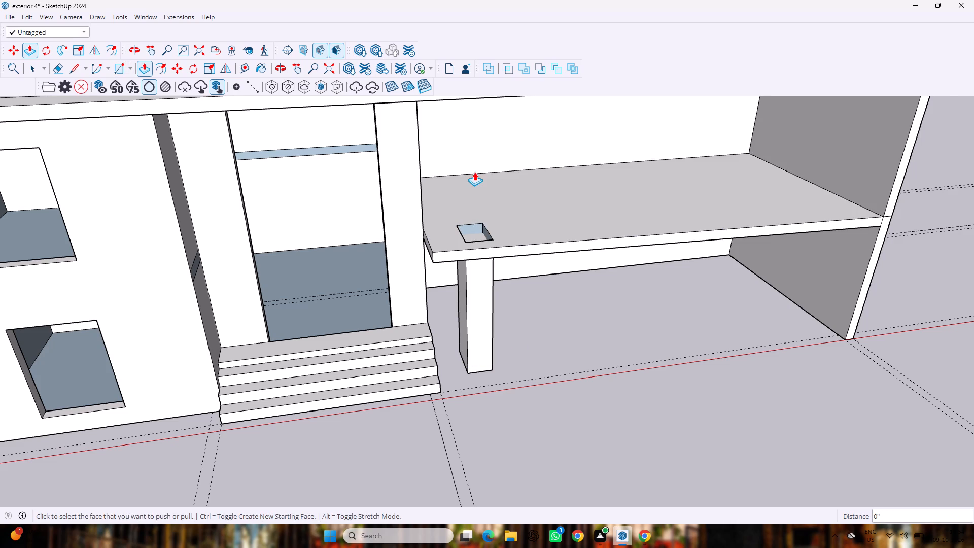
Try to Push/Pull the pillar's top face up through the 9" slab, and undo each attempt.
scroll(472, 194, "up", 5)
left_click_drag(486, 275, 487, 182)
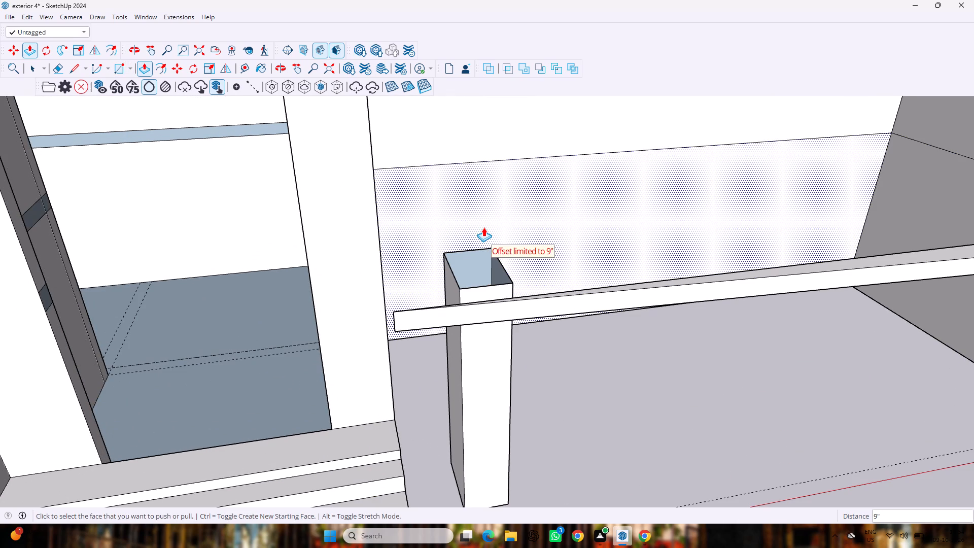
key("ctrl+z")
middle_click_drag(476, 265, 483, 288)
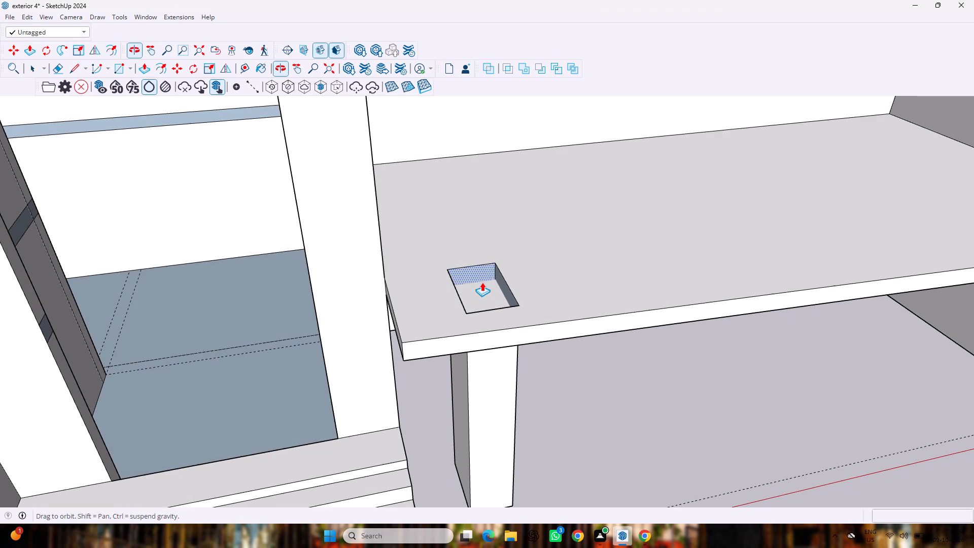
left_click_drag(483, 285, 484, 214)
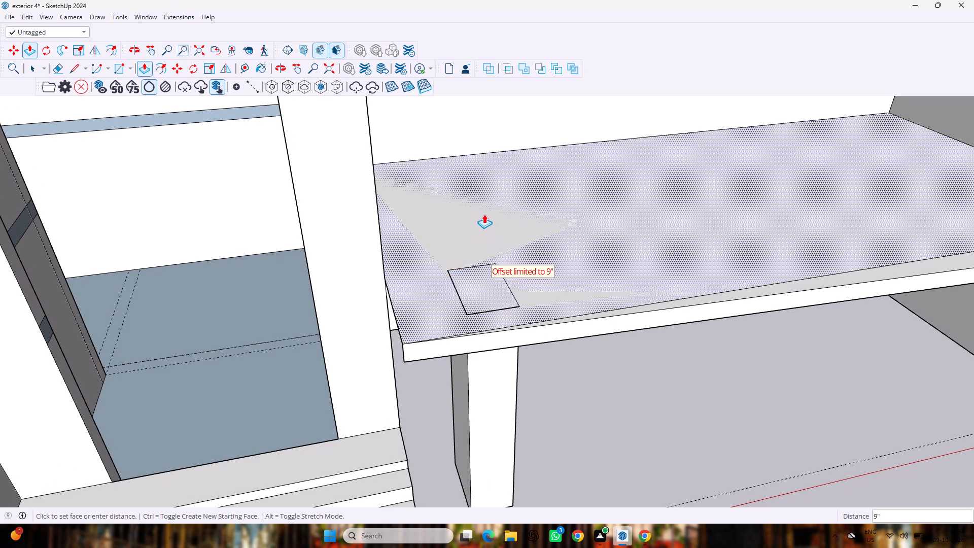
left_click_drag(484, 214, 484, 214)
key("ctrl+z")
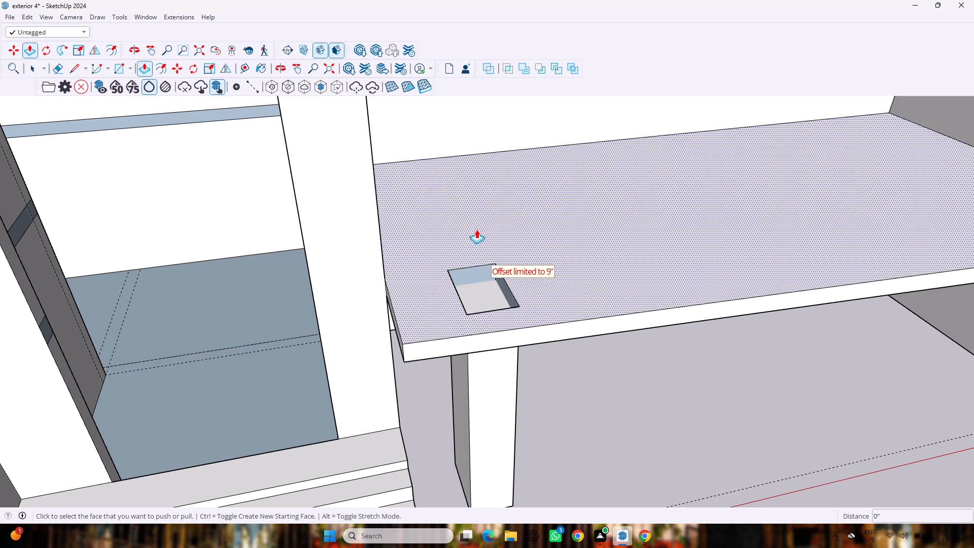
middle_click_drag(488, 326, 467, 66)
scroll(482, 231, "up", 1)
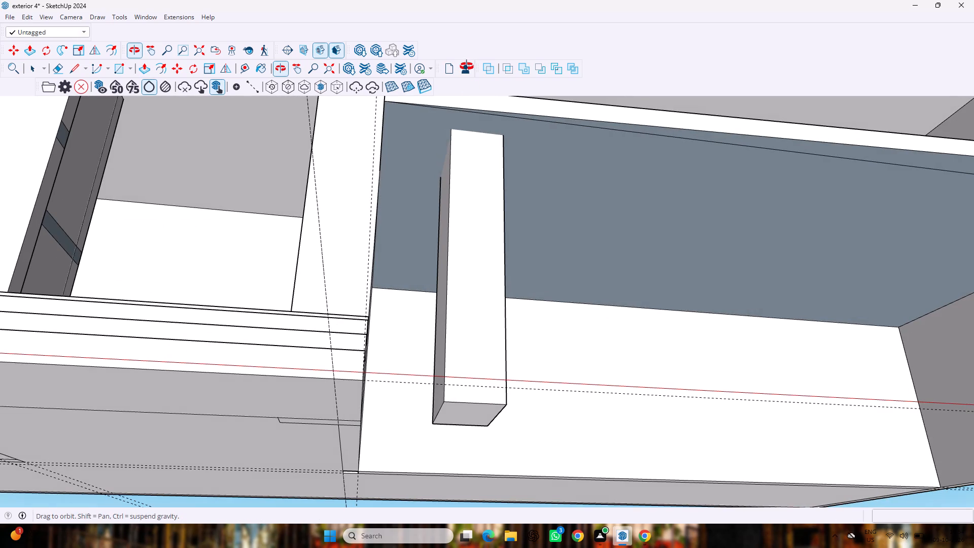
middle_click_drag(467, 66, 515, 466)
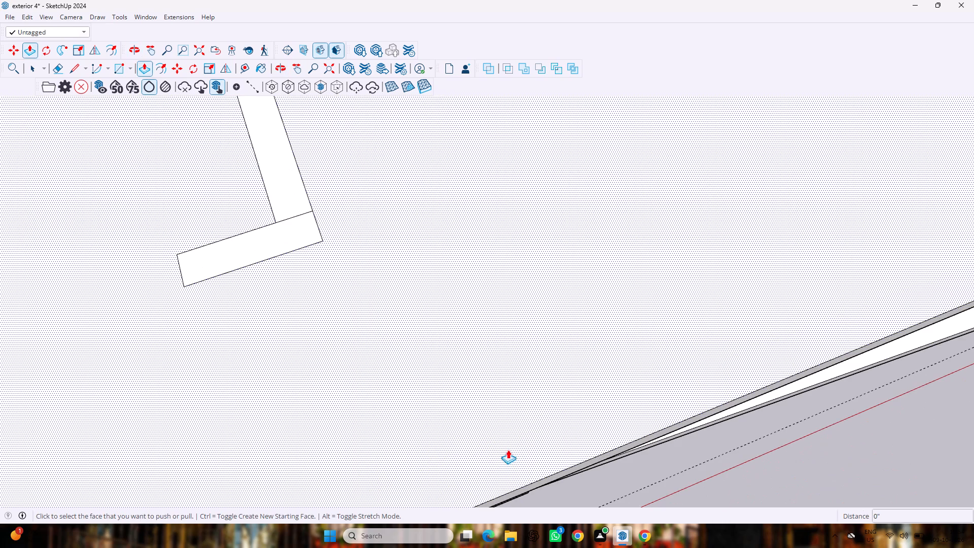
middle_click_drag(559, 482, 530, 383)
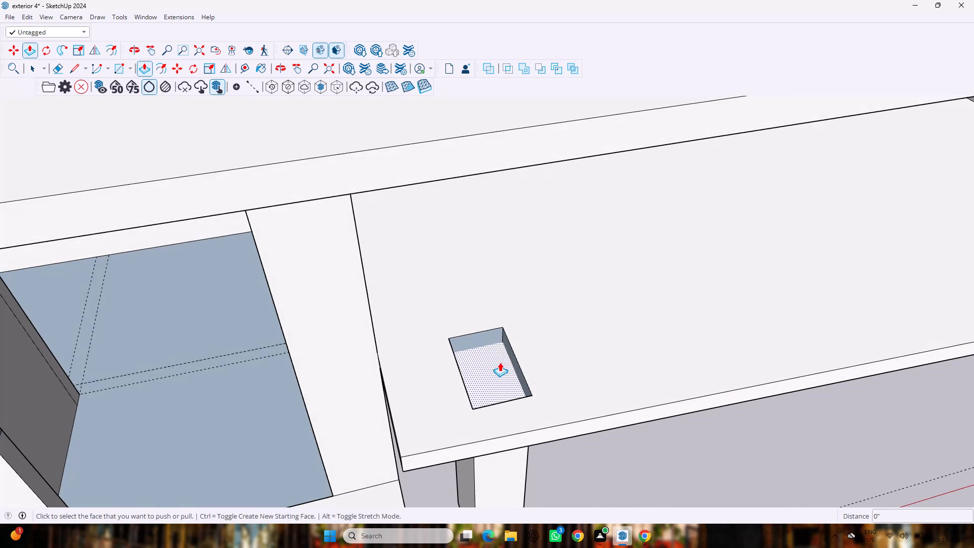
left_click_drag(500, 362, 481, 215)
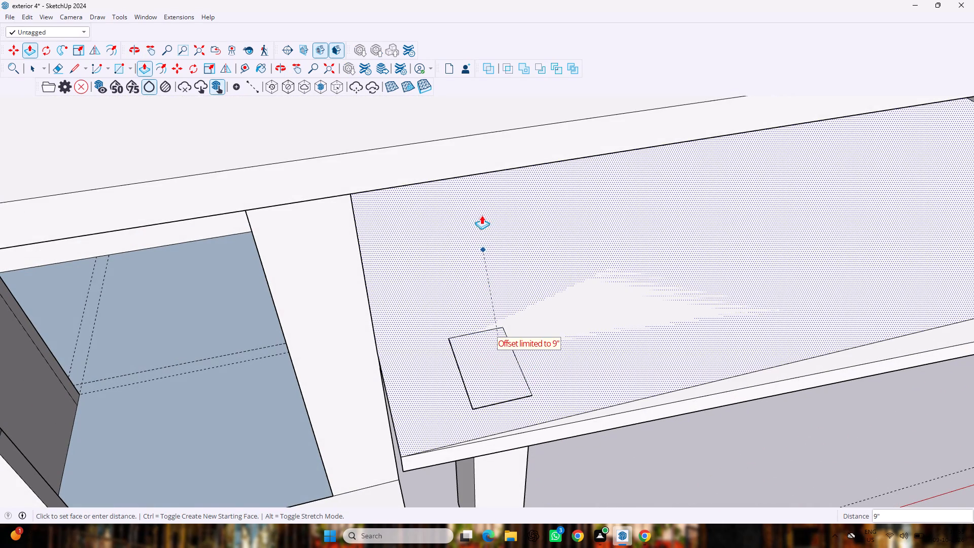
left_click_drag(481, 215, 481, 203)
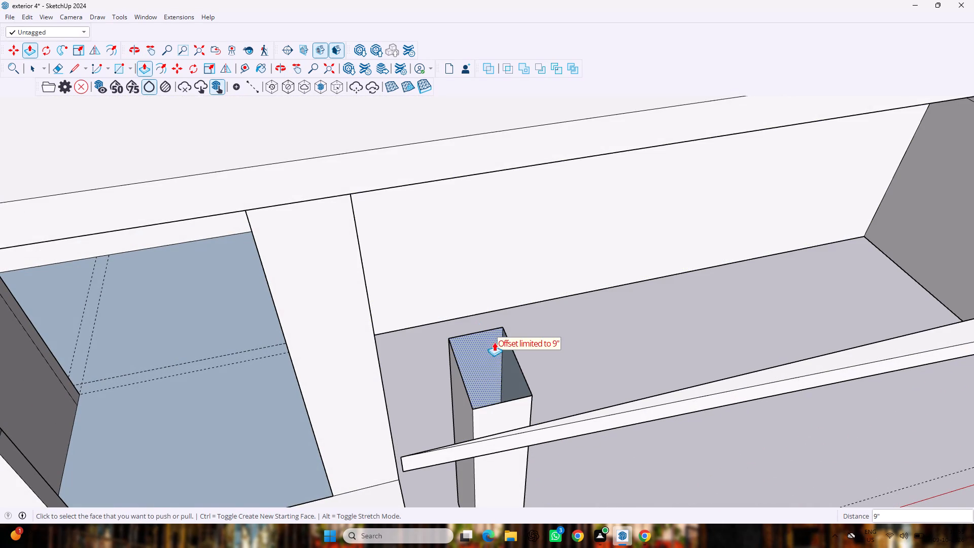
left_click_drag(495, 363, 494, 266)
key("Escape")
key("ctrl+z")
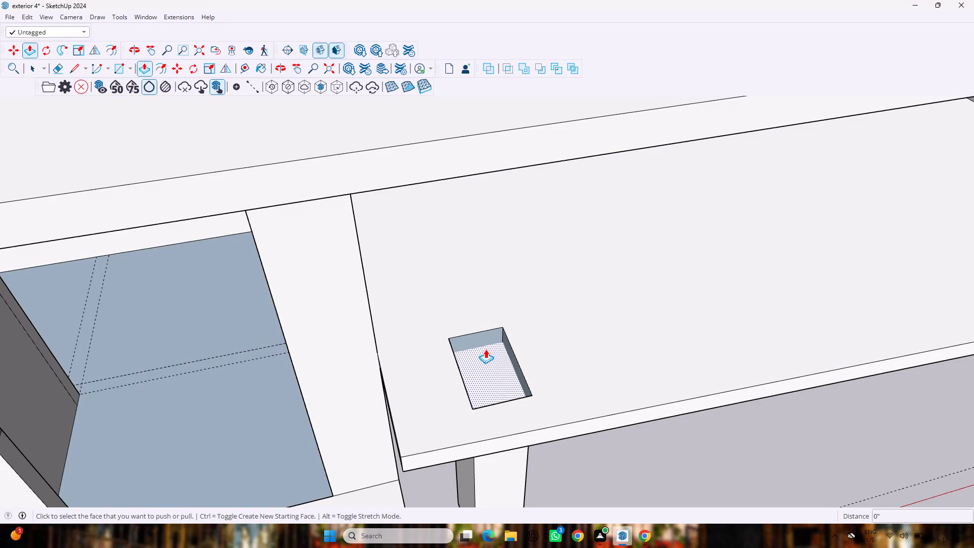
Draw a rectangle about 3' 1" by 1' 11" over the pillar opening in the slab and Push/Pull it up to the roof slab.
key("r")
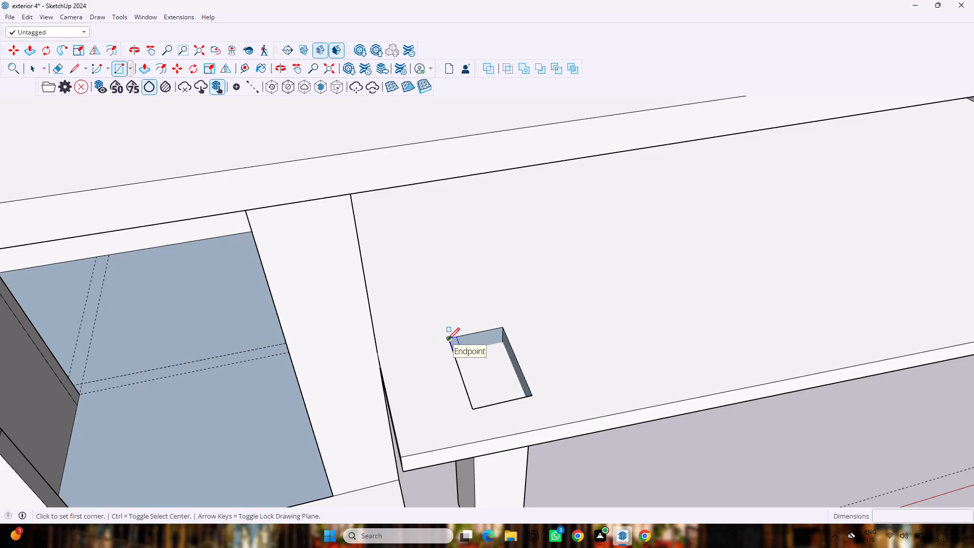
left_click(448, 339)
left_click(535, 395)
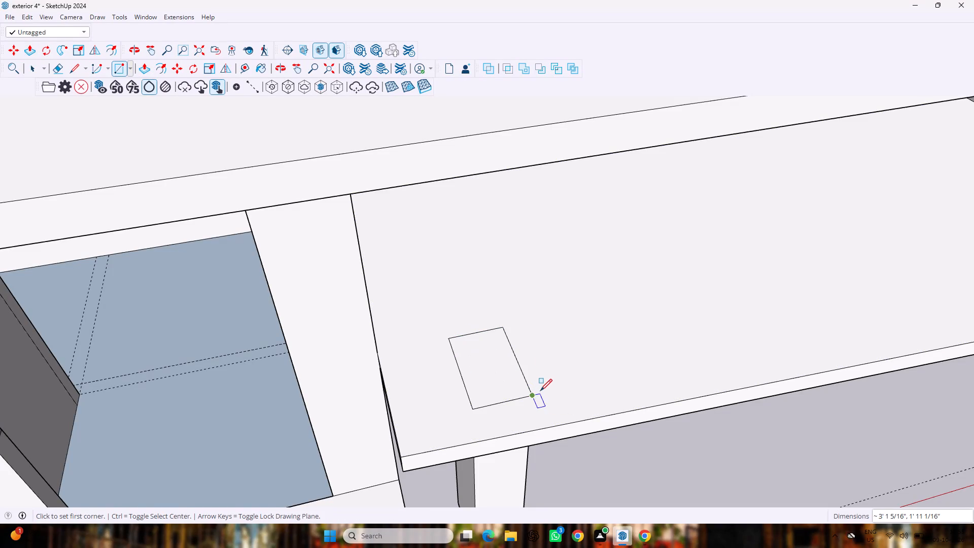
key("p")
left_click_drag(509, 368, 488, 256)
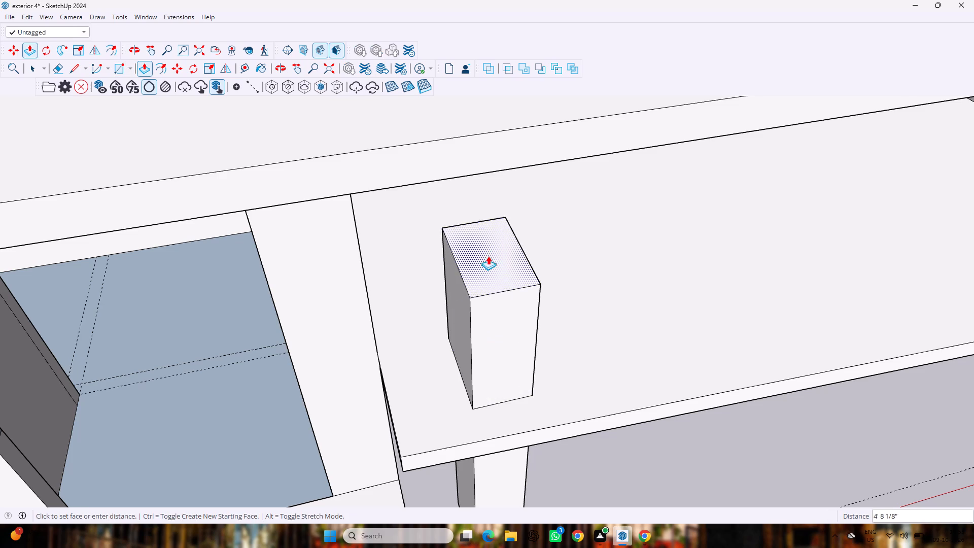
left_click_drag(488, 256, 481, 215)
left_click(481, 215)
middle_click_drag(475, 218, 422, 150)
scroll(475, 218, "up", 1)
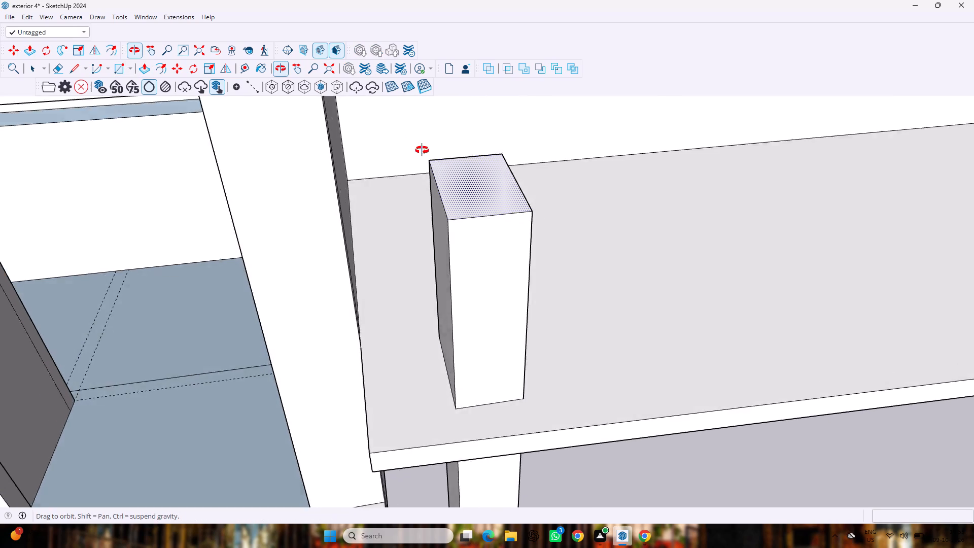
middle_click_drag(422, 150, 401, 130)
scroll(401, 135, "down", 6)
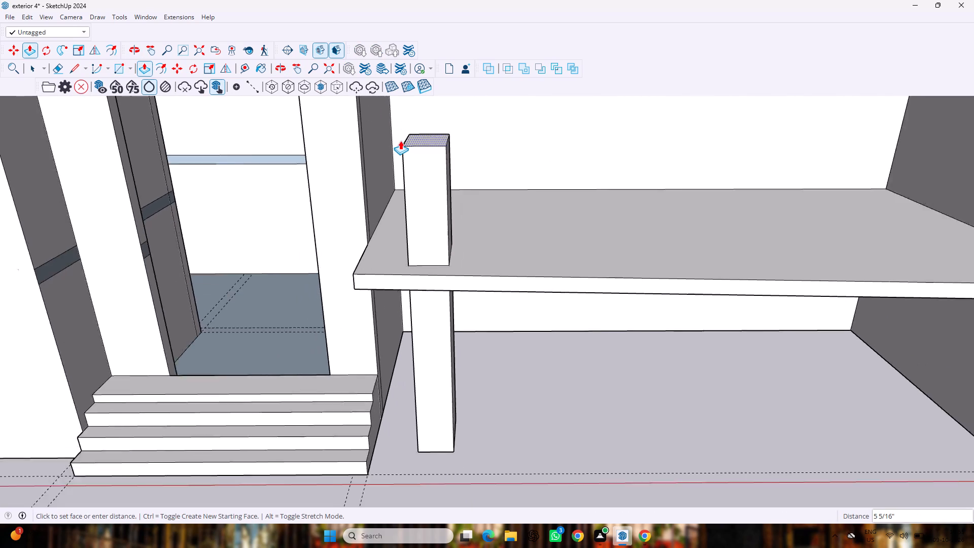
scroll(400, 141, "down", 14)
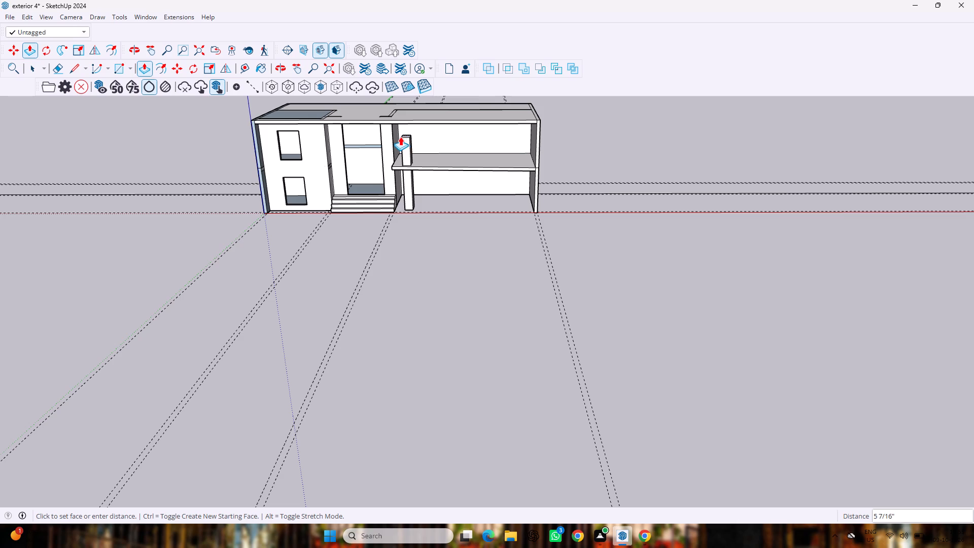
left_click(402, 121)
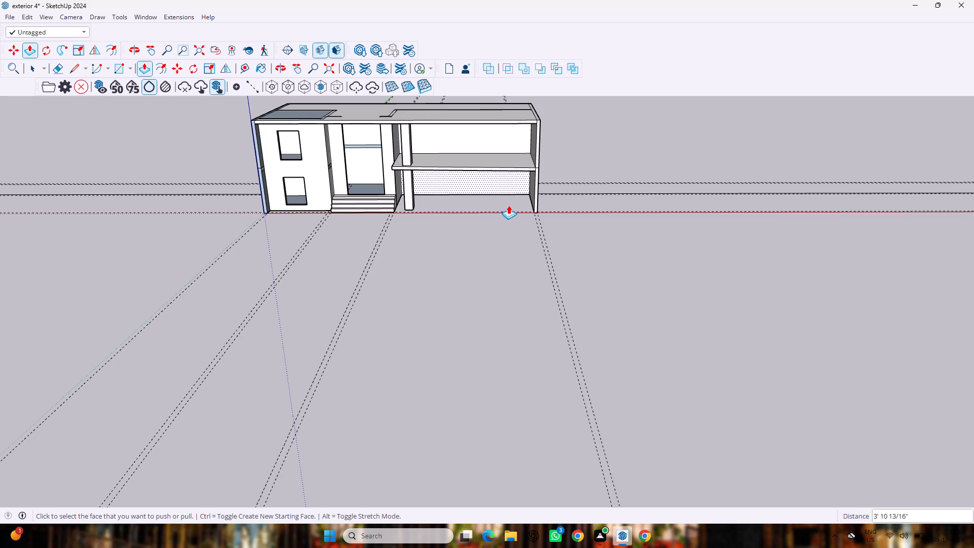
Examine the two-storey pillar and the front of the house from several angles and distances.
middle_click_drag(396, 226, 449, 115)
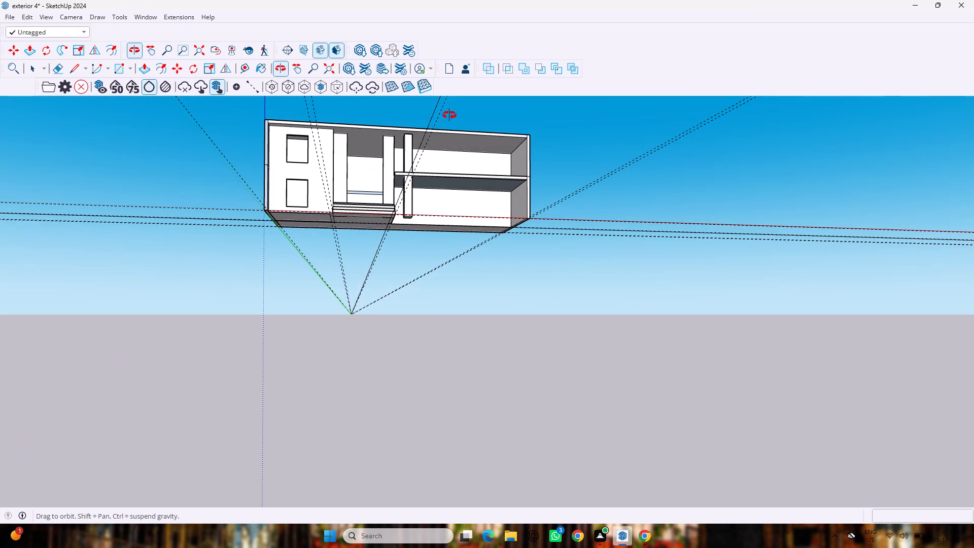
middle_click_drag(449, 115, 455, 221)
scroll(442, 210, "up", 5)
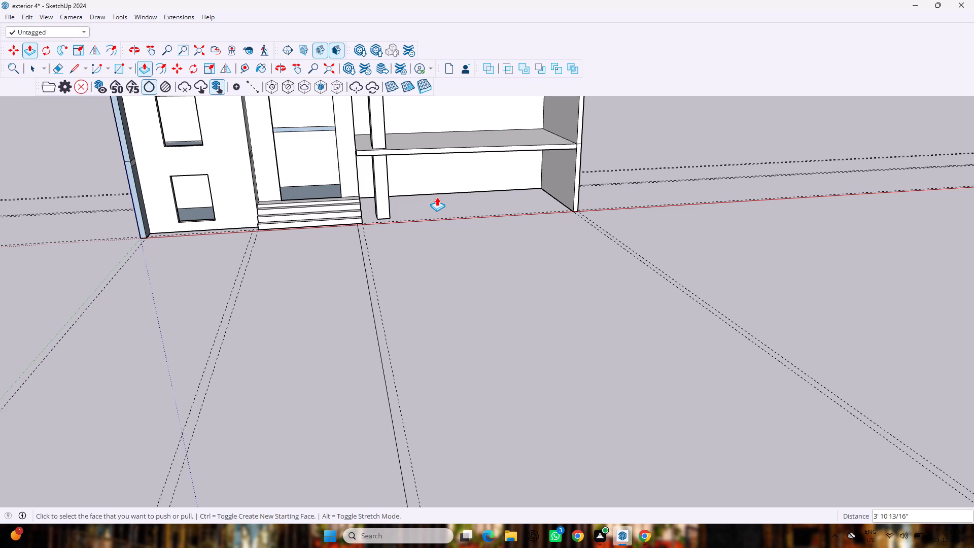
scroll(431, 198, "down", 7)
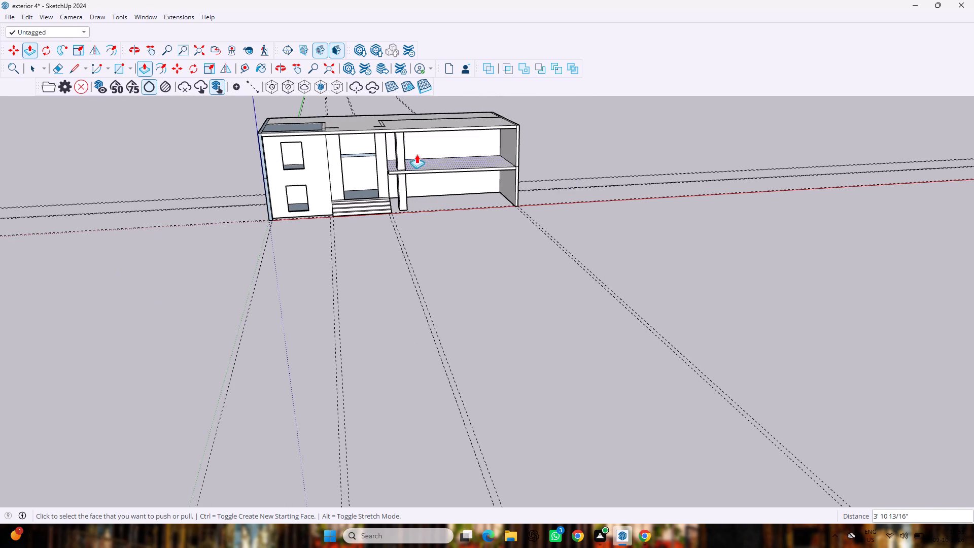
scroll(405, 97, "up", 2)
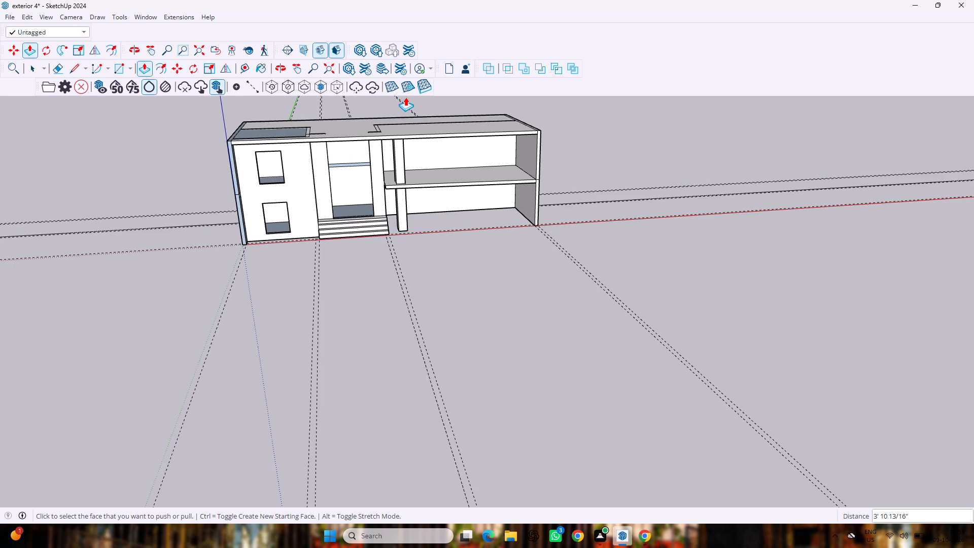
scroll(405, 100, "up", 8)
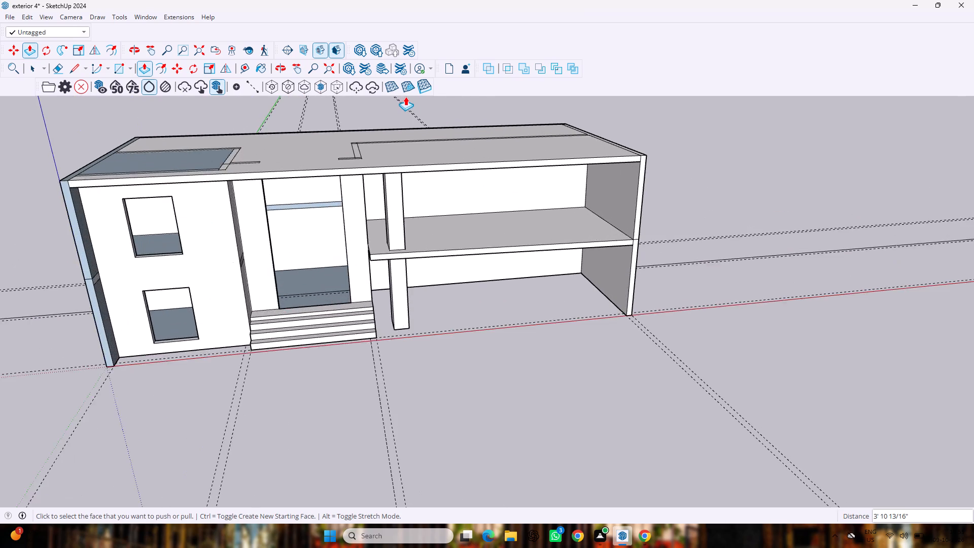
scroll(405, 96, "up", 1)
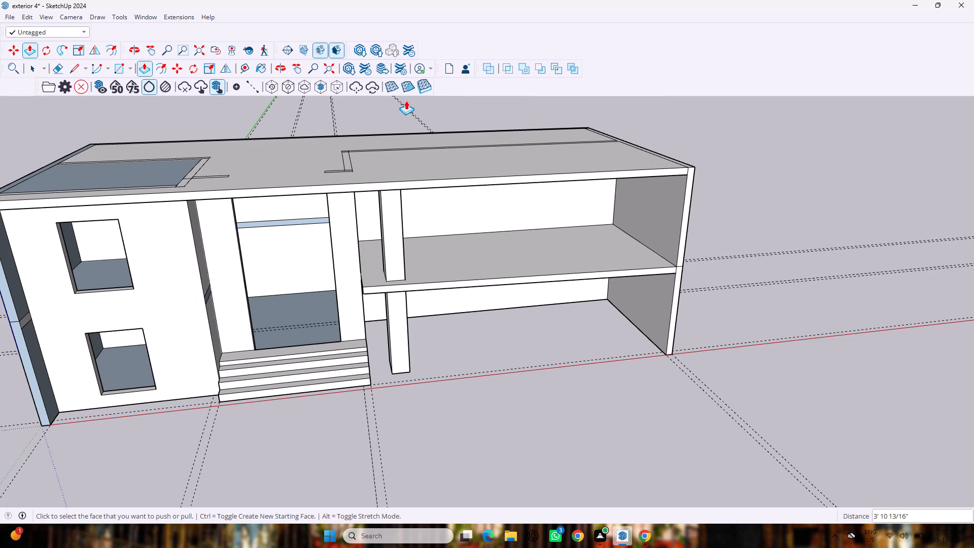
scroll(407, 226, "up", 6)
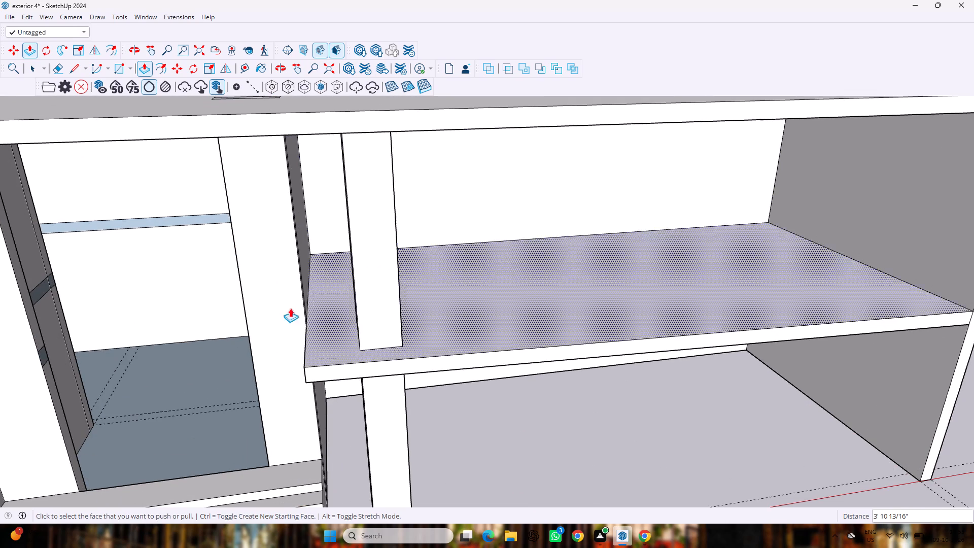
middle_click_drag(289, 308, 472, 241)
scroll(471, 241, "up", 3)
scroll(471, 239, "down", 4)
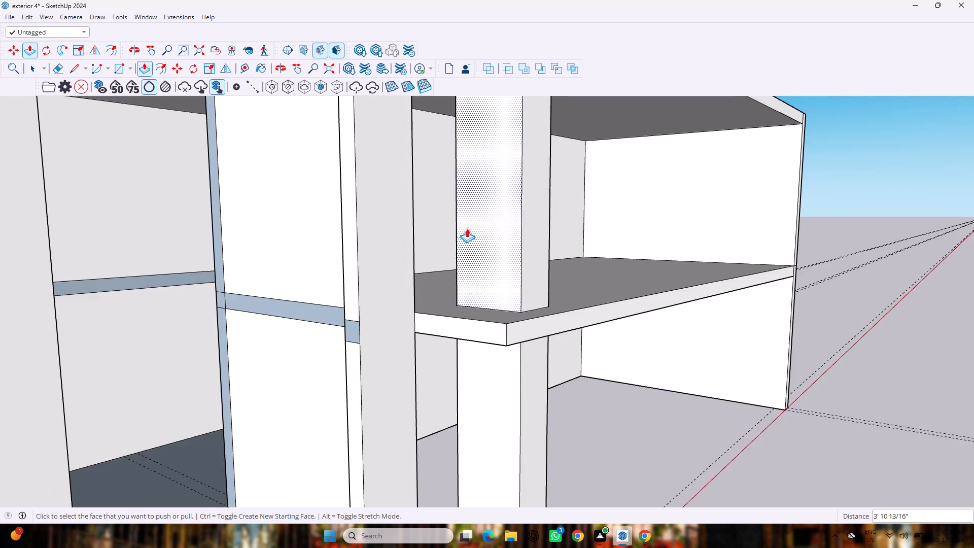
scroll(467, 228, "down", 5)
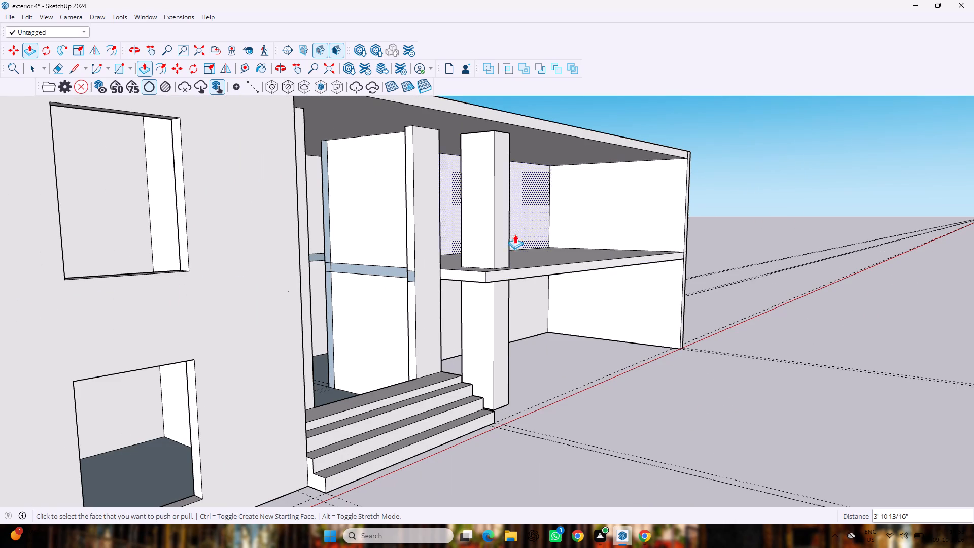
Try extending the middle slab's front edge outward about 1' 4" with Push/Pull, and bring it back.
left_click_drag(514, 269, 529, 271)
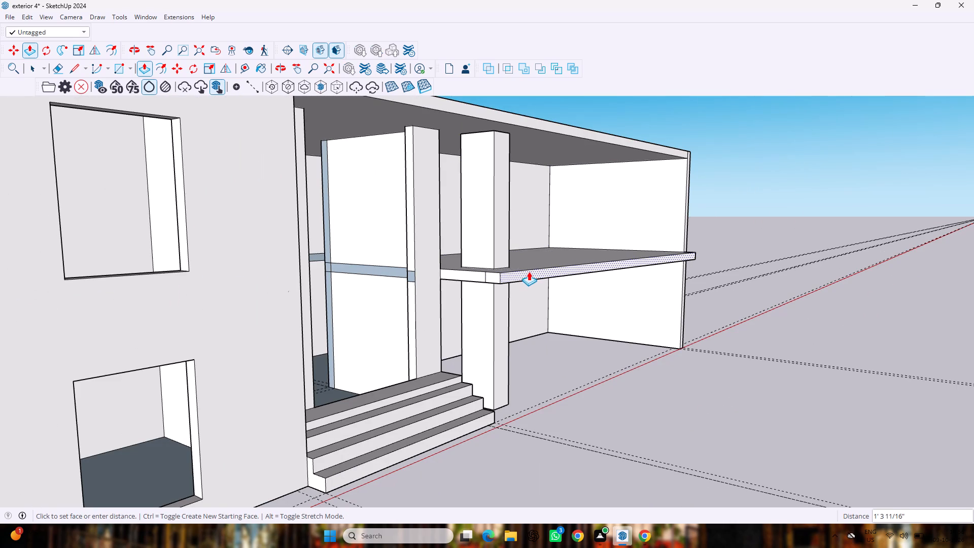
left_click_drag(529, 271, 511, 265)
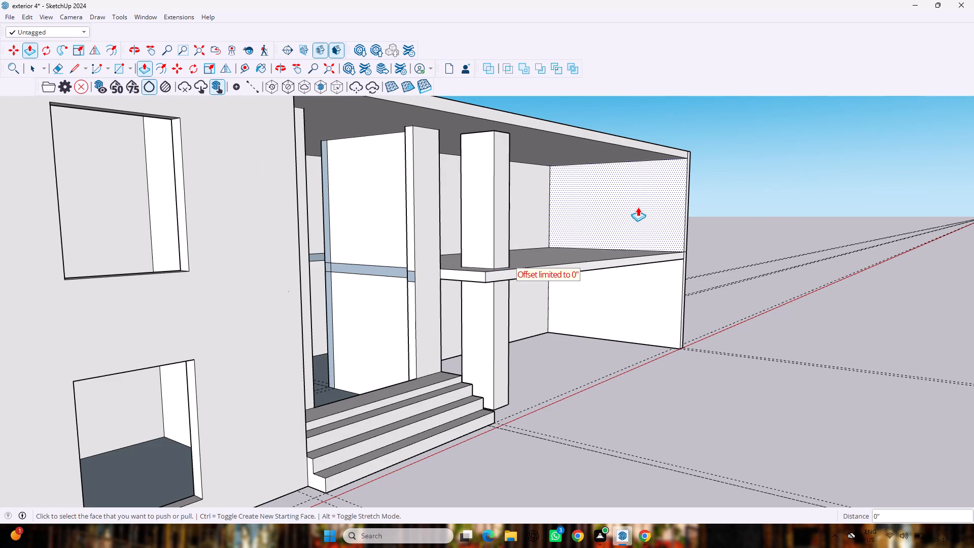
Draw a short line across the front edge of the roof slab, from its top to its bottom edge, beside the upper pillar.
middle_click_drag(621, 212, 622, 277)
scroll(610, 252, "down", 1)
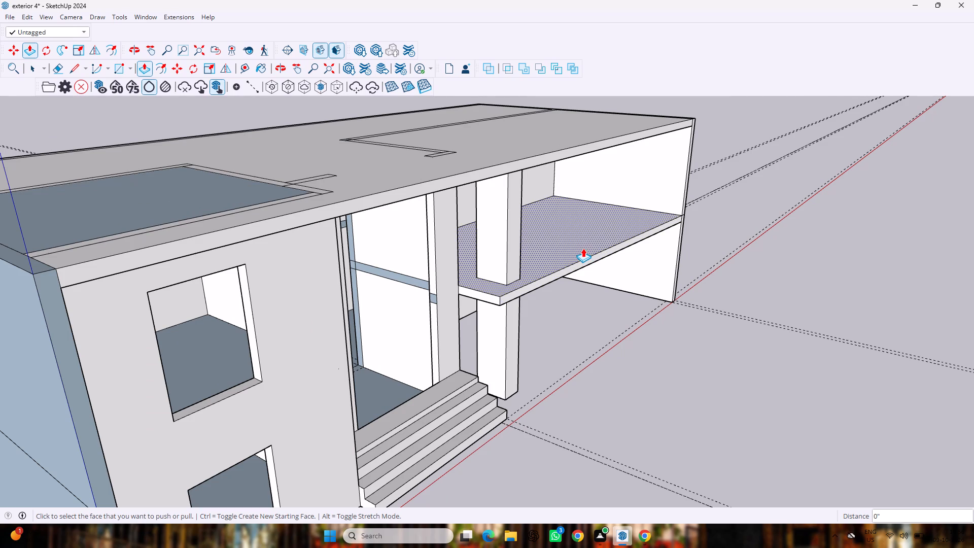
scroll(602, 204, "up", 3)
scroll(602, 212, "down", 2)
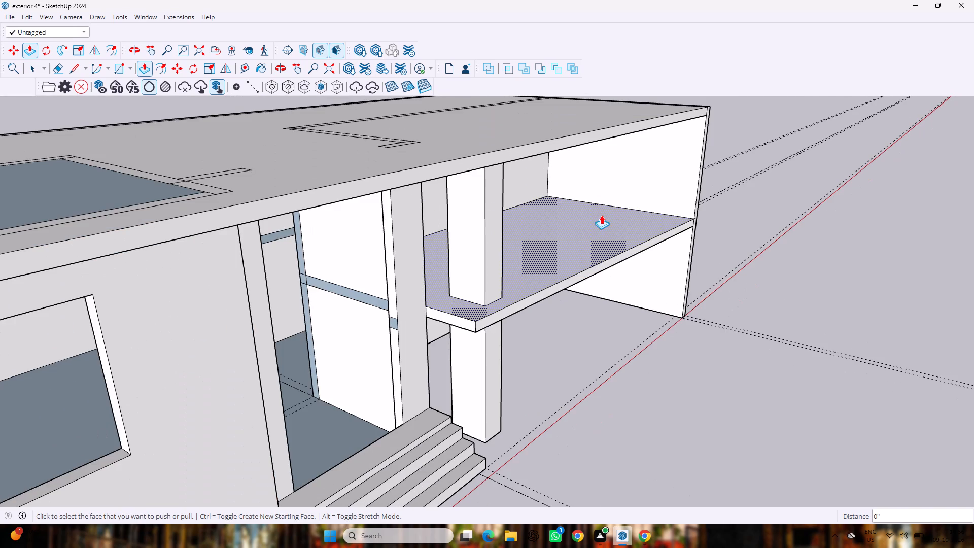
key("l")
scroll(582, 182, "up", 3)
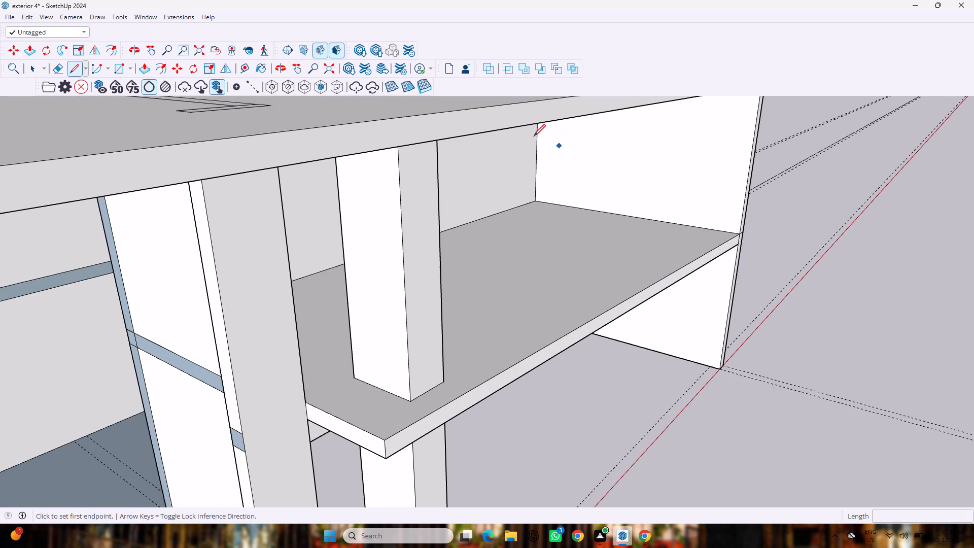
left_click(488, 107)
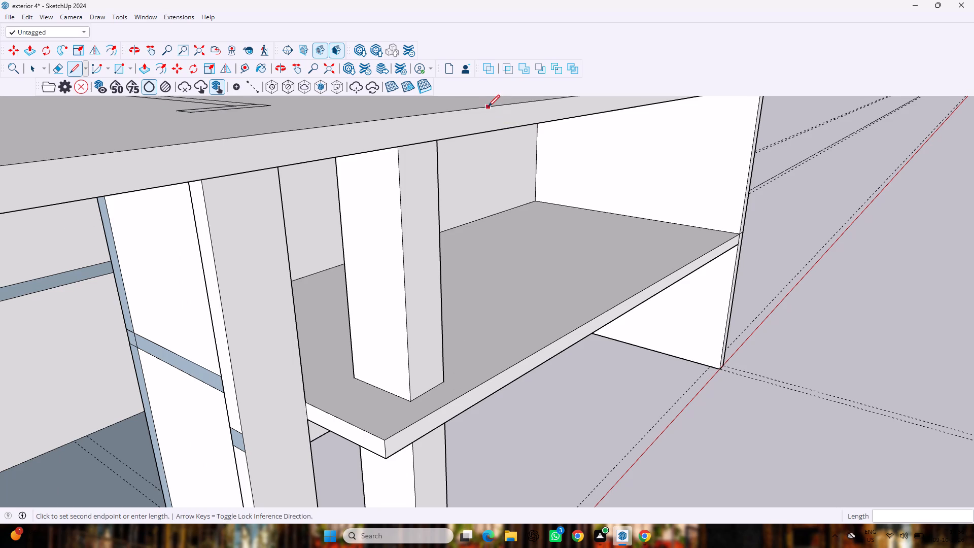
left_click(492, 130)
scroll(495, 136, "down", 9)
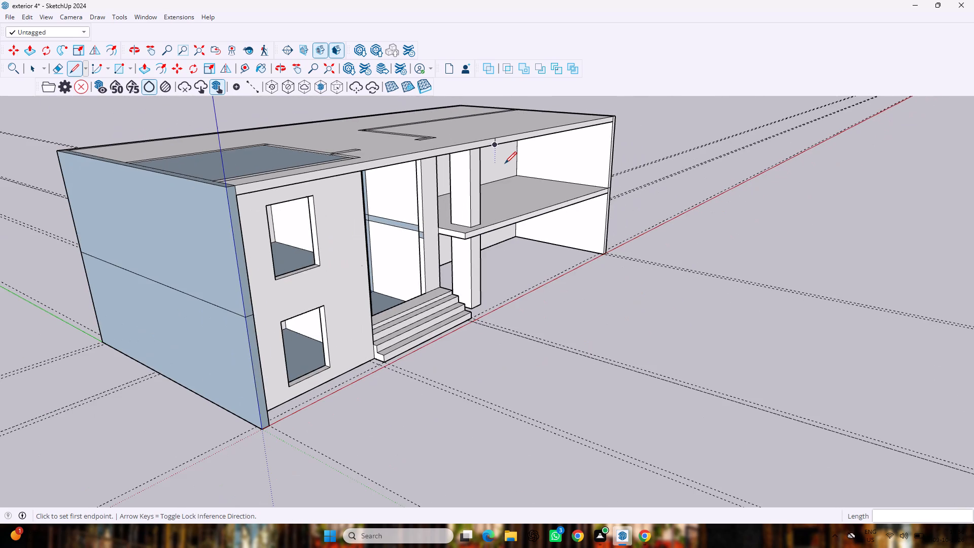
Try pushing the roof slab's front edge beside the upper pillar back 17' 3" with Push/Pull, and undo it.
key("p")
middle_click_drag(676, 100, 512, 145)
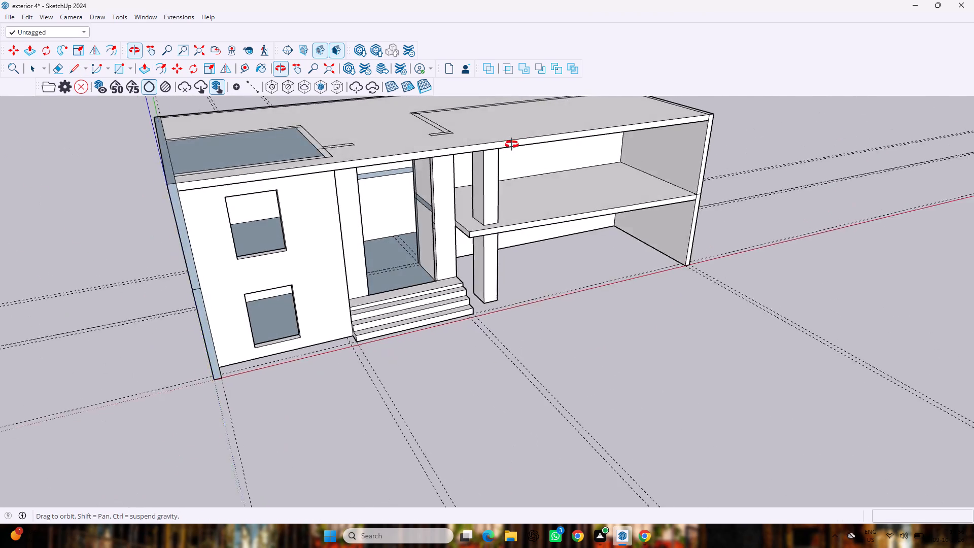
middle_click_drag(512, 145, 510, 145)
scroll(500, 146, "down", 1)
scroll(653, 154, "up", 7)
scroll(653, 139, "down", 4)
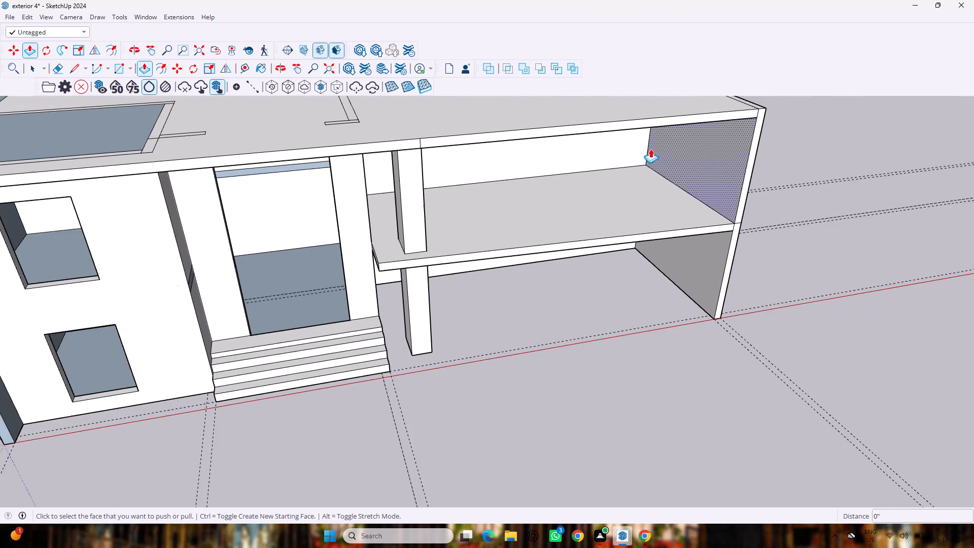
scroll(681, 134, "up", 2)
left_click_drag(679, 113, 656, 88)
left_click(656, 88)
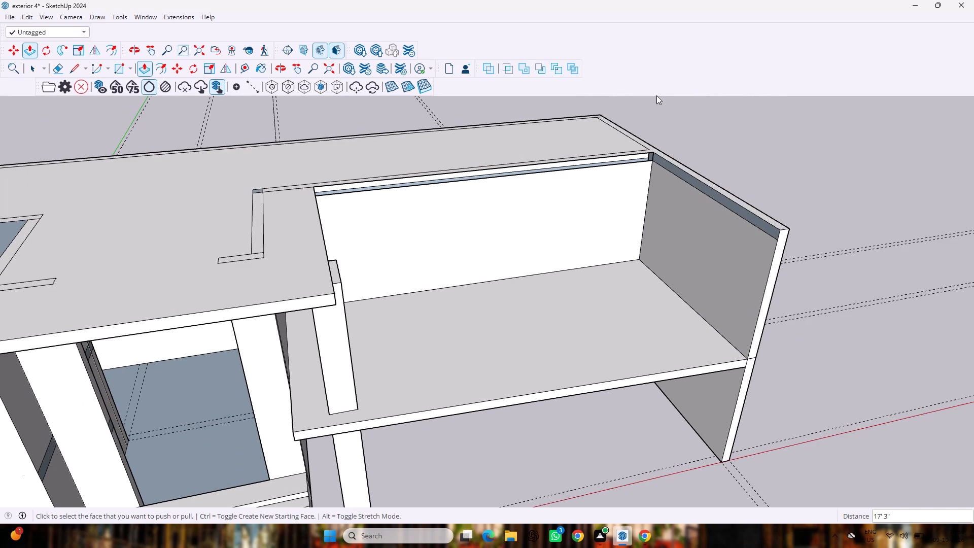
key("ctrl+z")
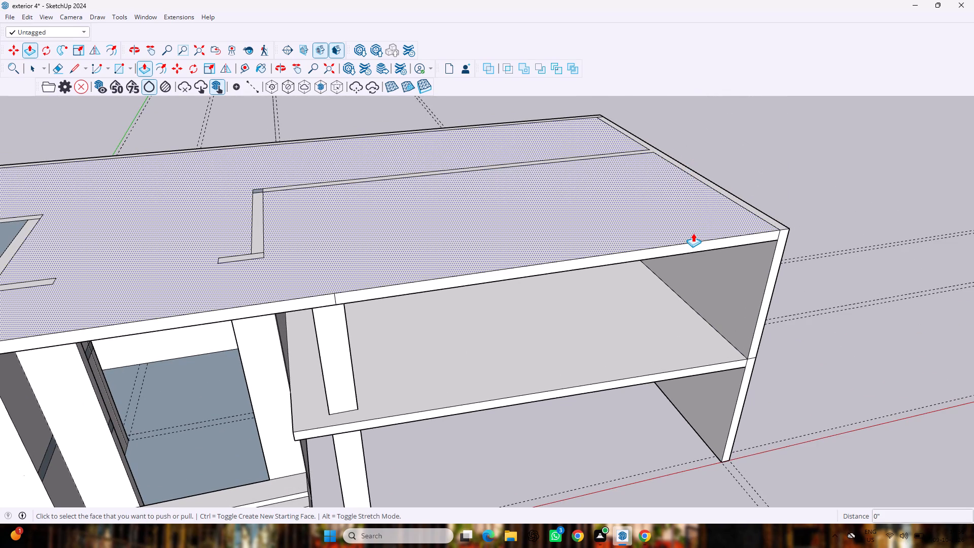
Push/Pull the roof slab's front edge between the upper pillar and the end wall back about 4' 3 5/16".
left_click_drag(693, 246, 686, 222)
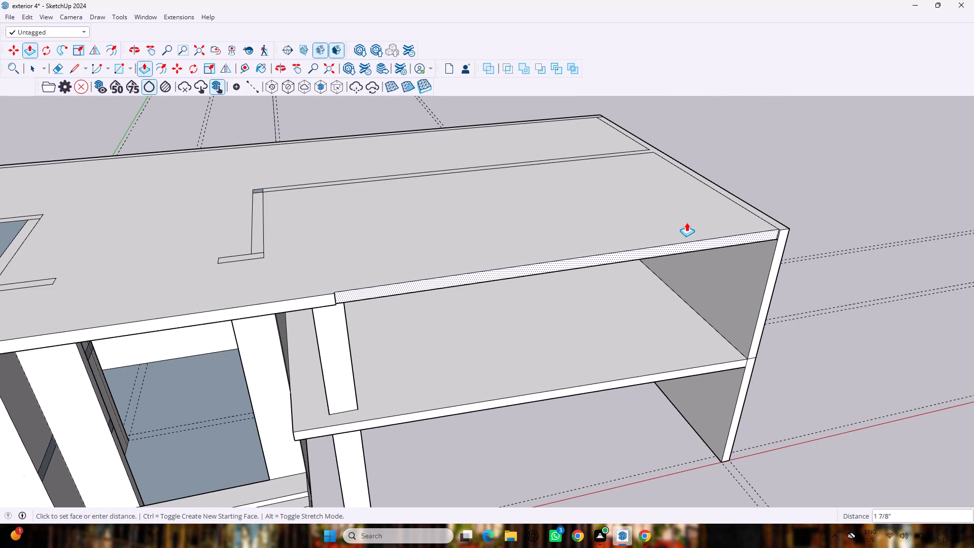
left_click_drag(686, 222, 682, 191)
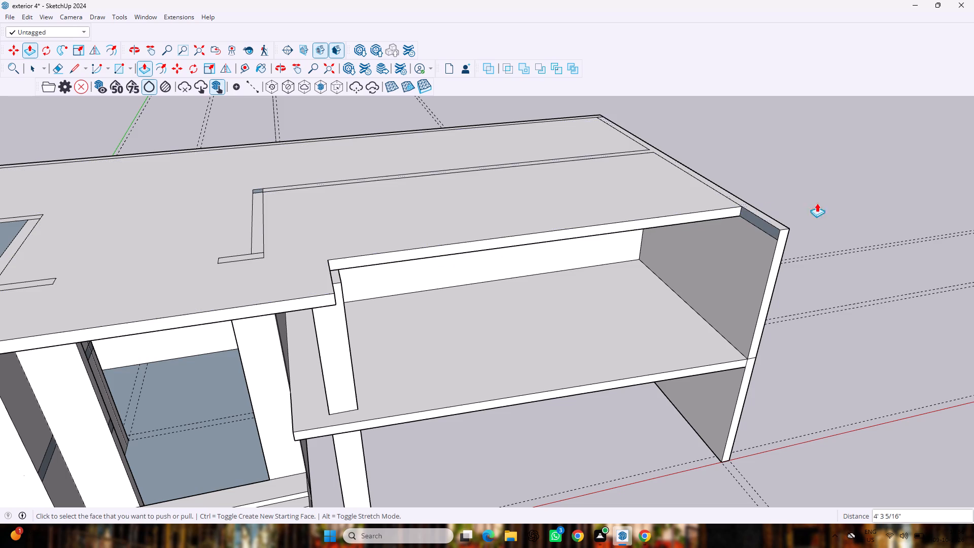
Pull the side face of the roof cutback outward about 1' 6 1/2" so the slab extends past the upper pillar.
middle_click_drag(834, 204, 758, 208)
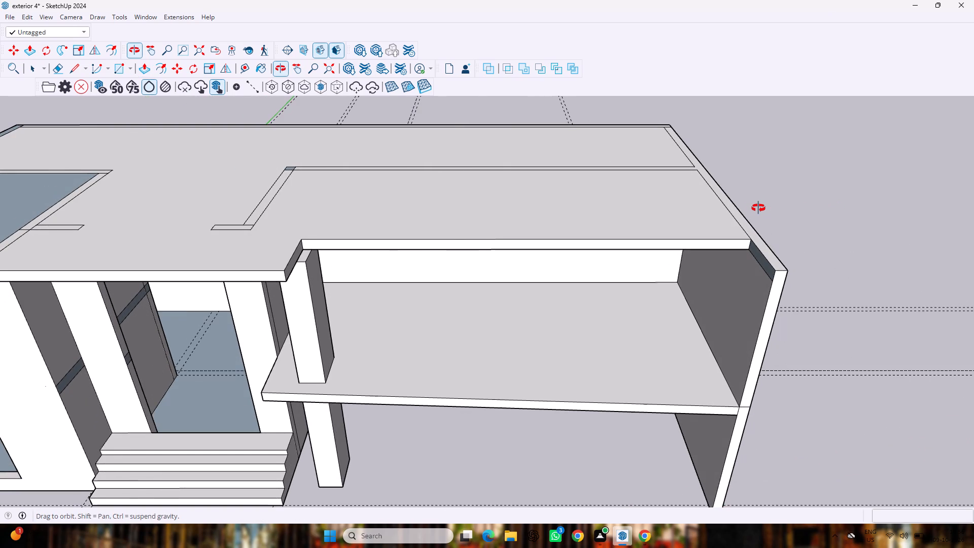
middle_click_drag(758, 208, 758, 209)
scroll(690, 234, "up", 4)
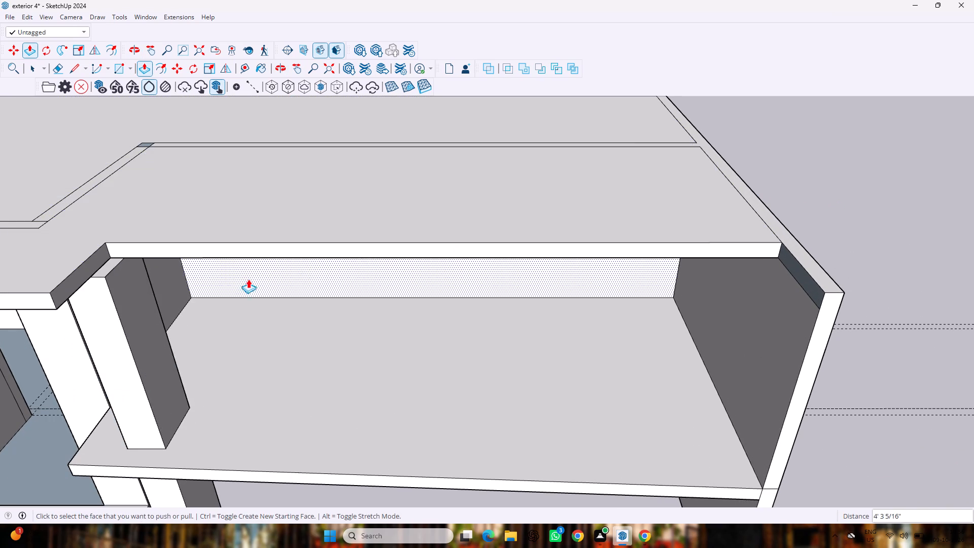
left_click_drag(90, 266, 100, 275)
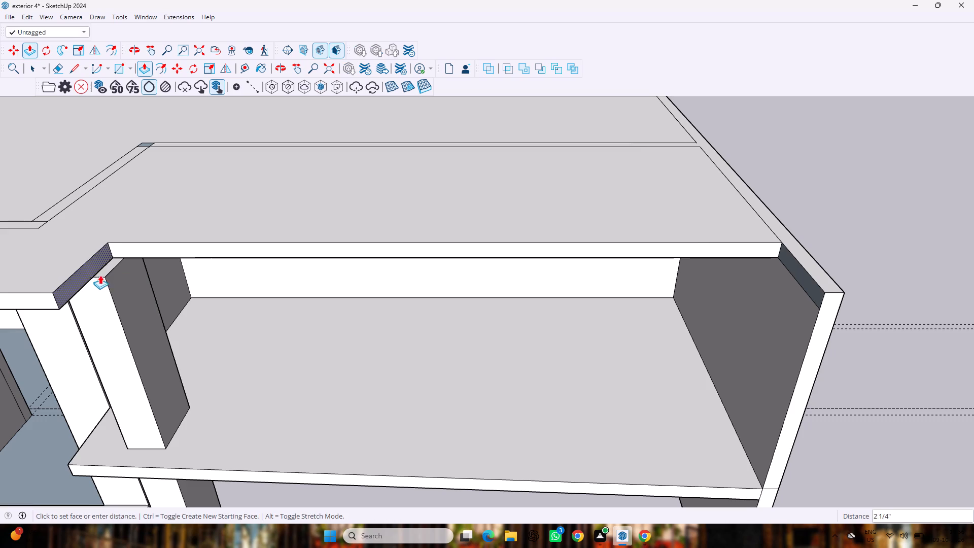
left_click_drag(100, 275, 146, 294)
scroll(122, 286, "up", 3)
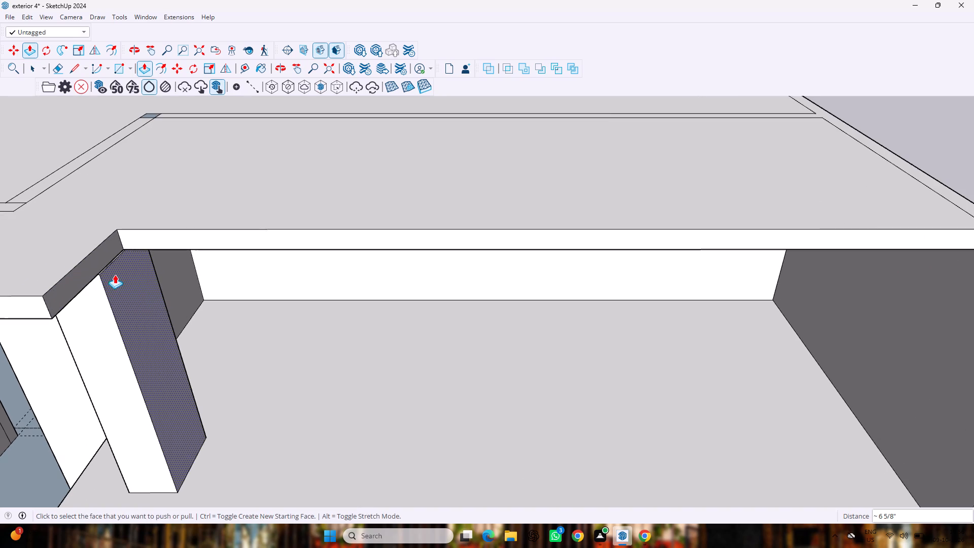
left_click_drag(89, 276, 113, 291)
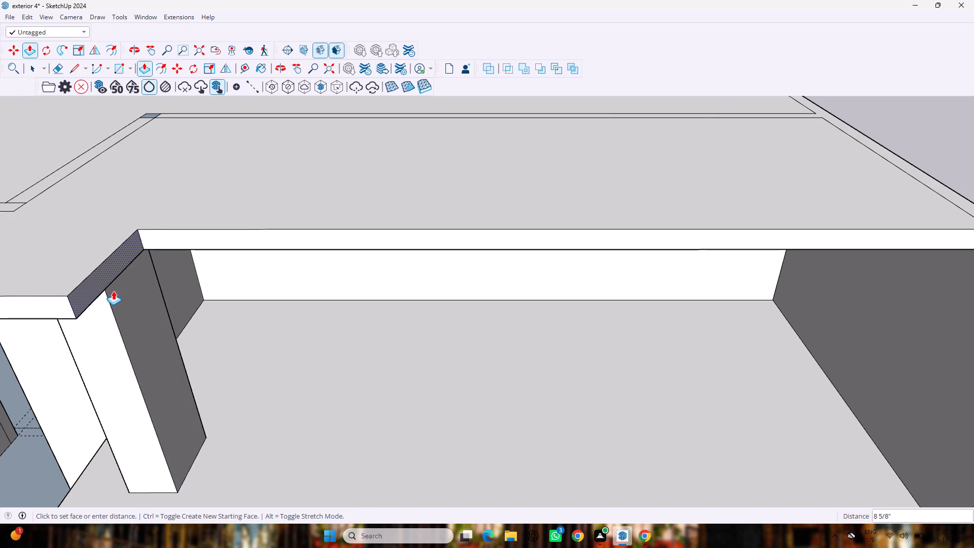
left_click_drag(113, 291, 138, 305)
scroll(311, 301, "down", 9)
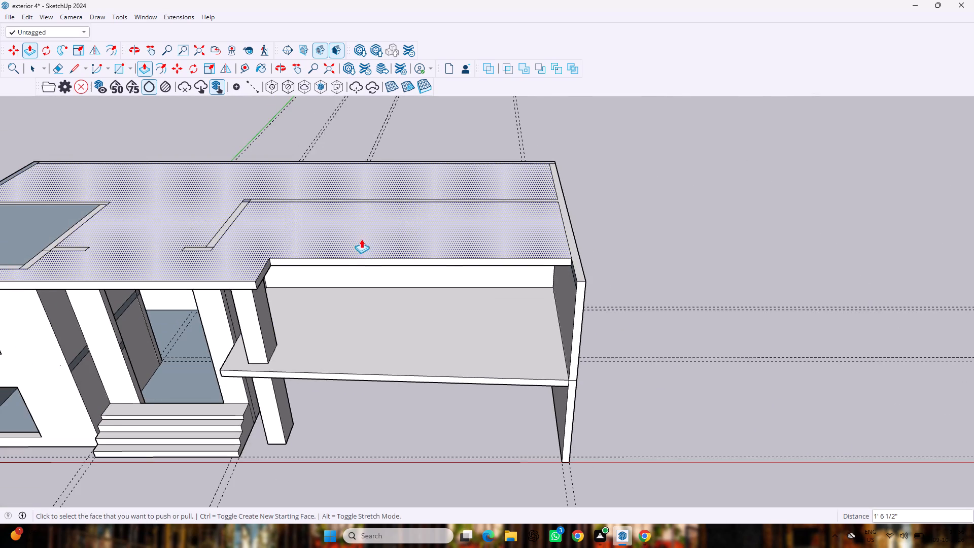
Examine the stepped roof edge and its fit over the upper pillar from above, from the front and from below.
scroll(365, 247, "down", 4)
middle_click_drag(211, 415, 212, 414)
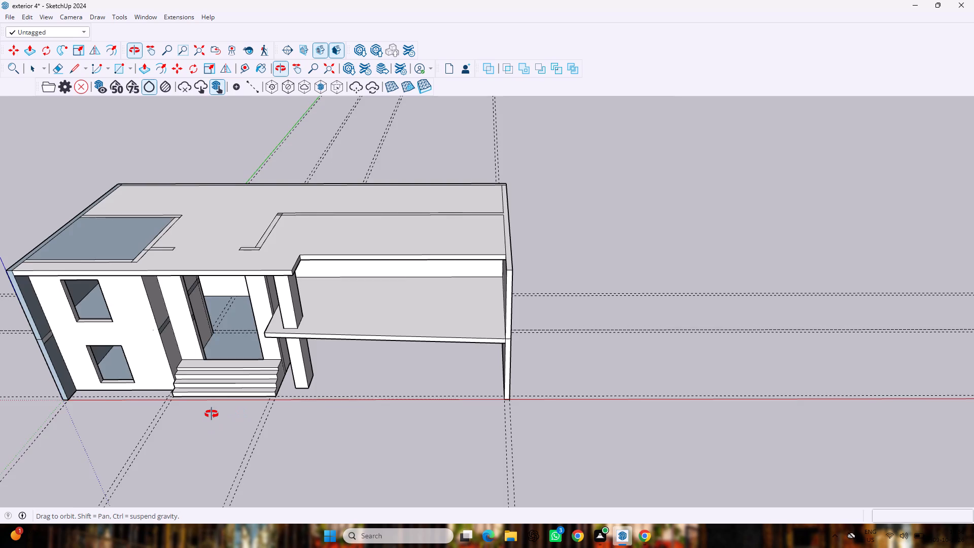
middle_click_drag(212, 414, 292, 351)
middle_click(292, 351)
middle_click_drag(301, 234, 305, 294)
left_click_drag(283, 269, 283, 252)
key("Escape")
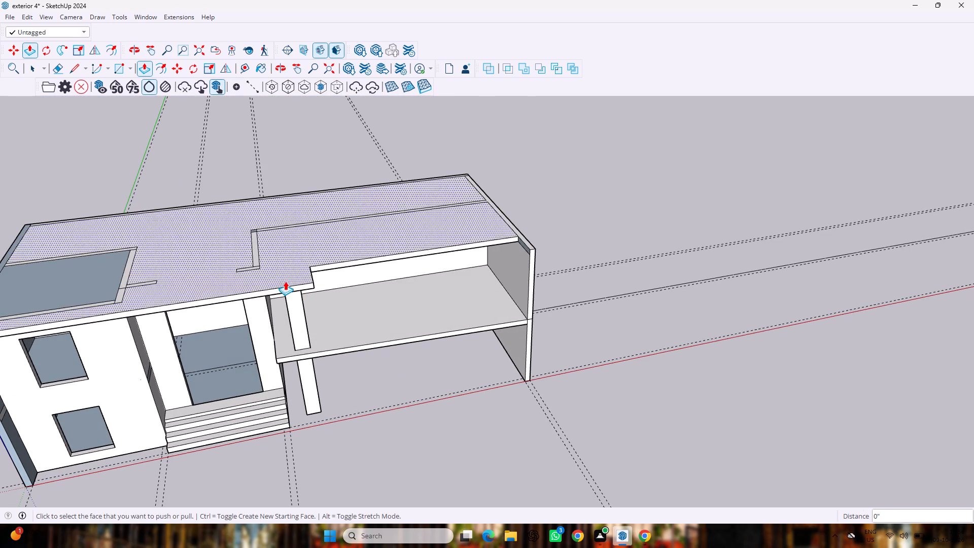
middle_click_drag(285, 317, 299, 191)
scroll(299, 191, "up", 1)
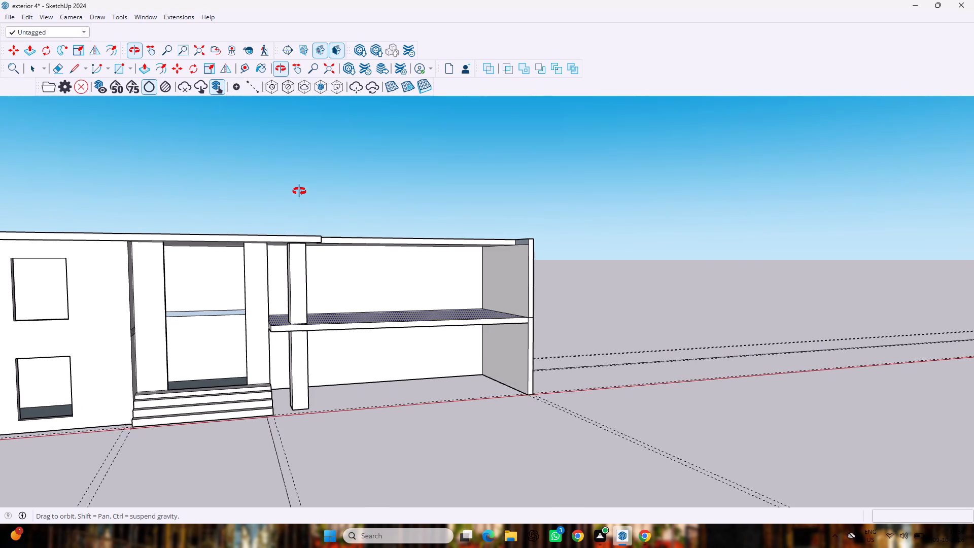
middle_click_drag(299, 191, 299, 172)
scroll(290, 259, "up", 7)
scroll(252, 231, "up", 1)
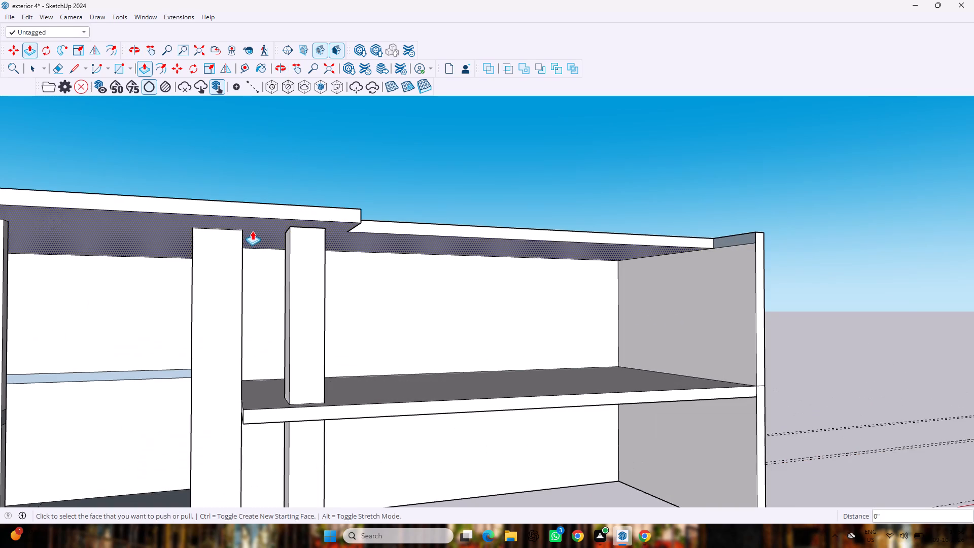
scroll(252, 231, "up", 2)
scroll(252, 212, "down", 8)
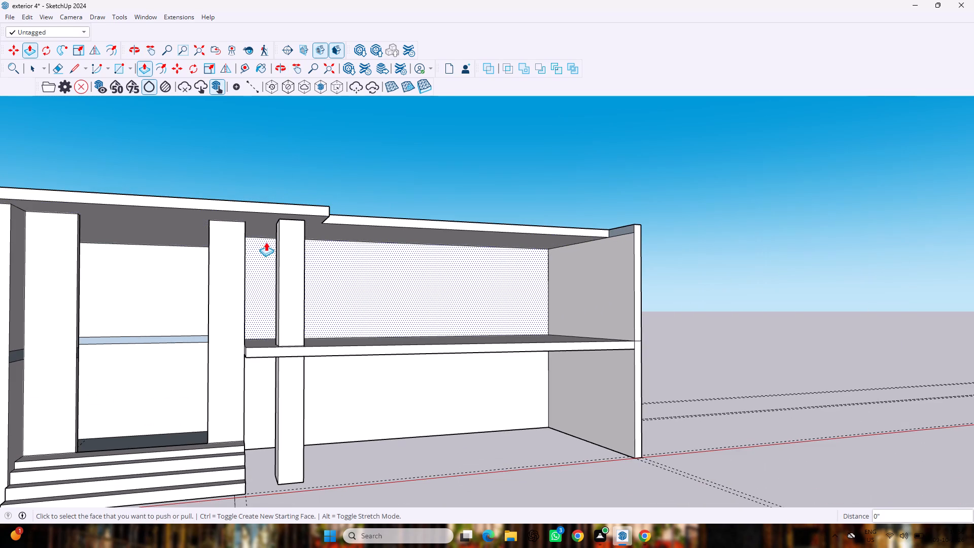
middle_click_drag(312, 243, 322, 329)
scroll(325, 329, "down", 2)
scroll(327, 331, "up", 2)
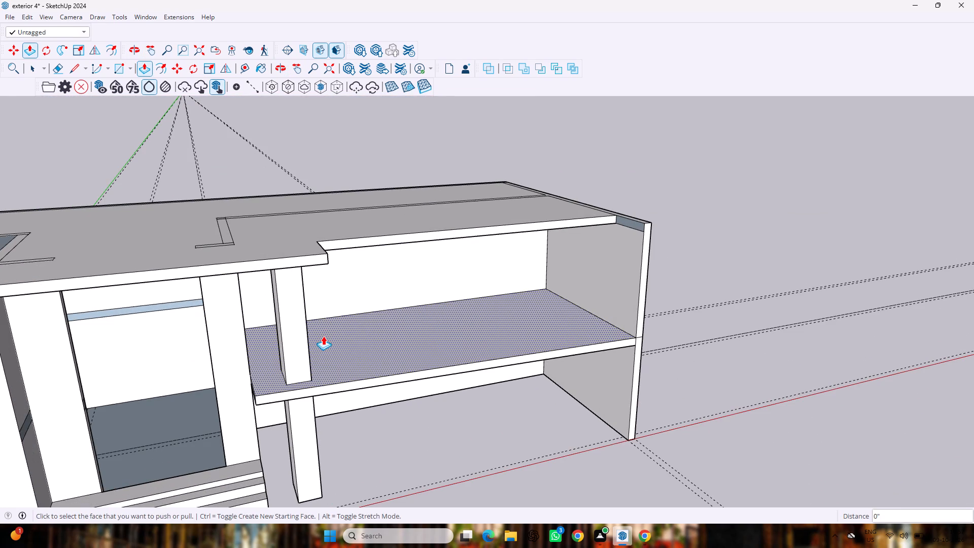
scroll(243, 145, "down", 3)
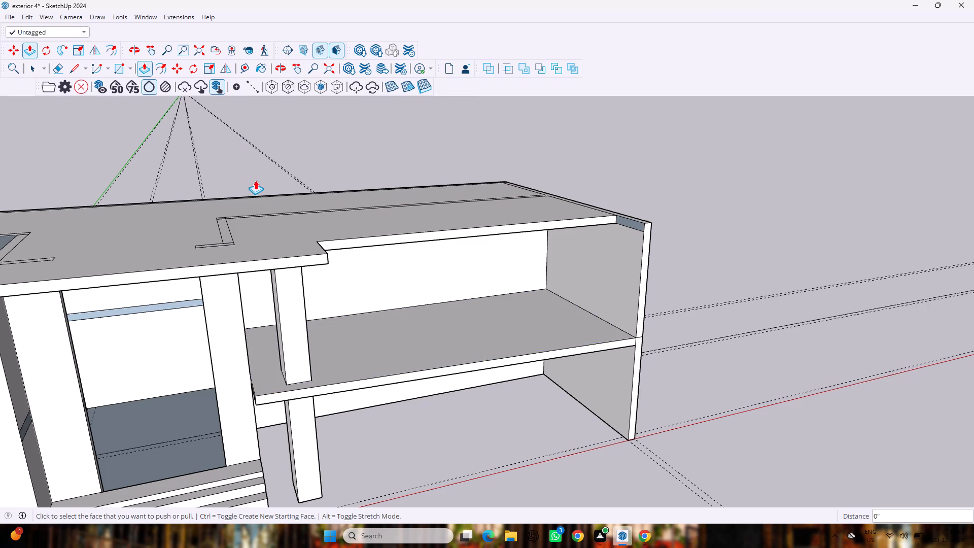
scroll(255, 180, "down", 9)
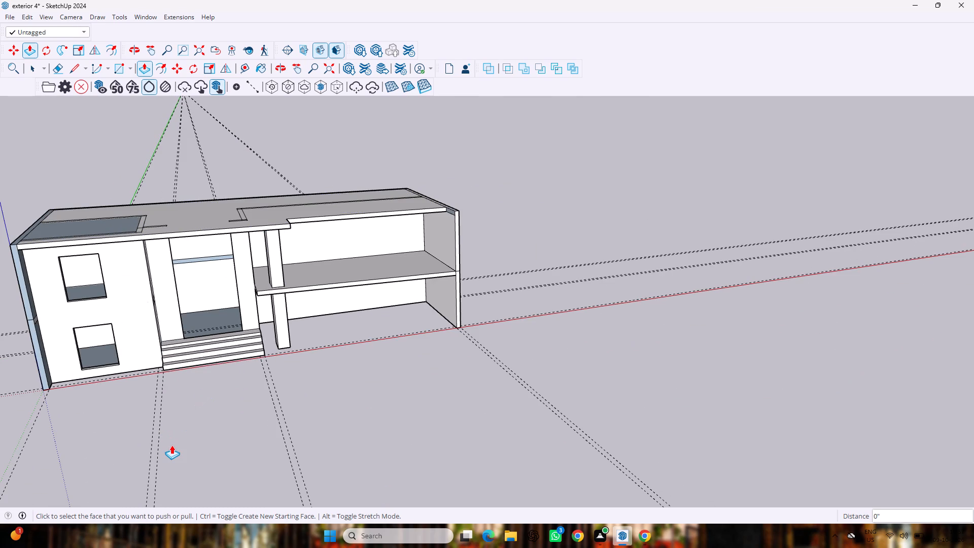
Open the 3D Warehouse and search it for "glass window".
key("space")
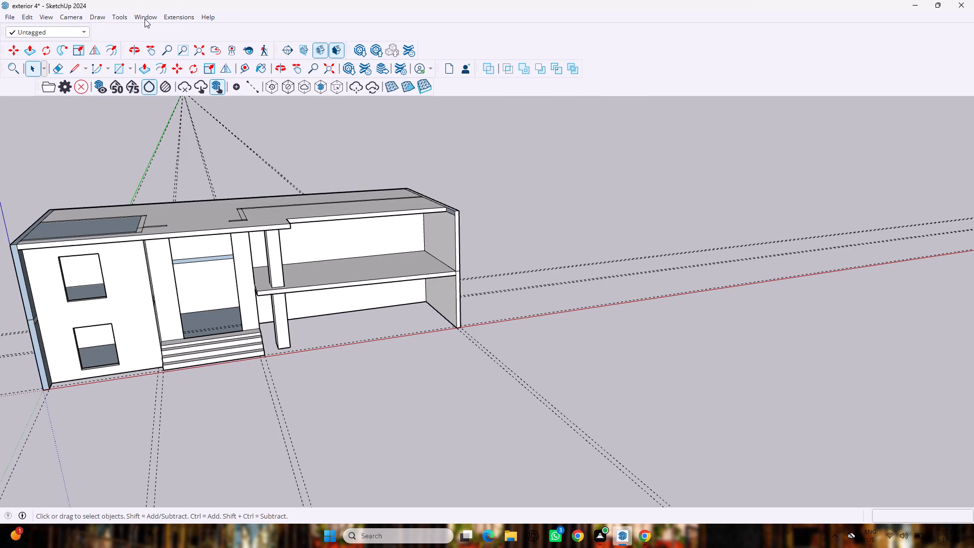
left_click(145, 19)
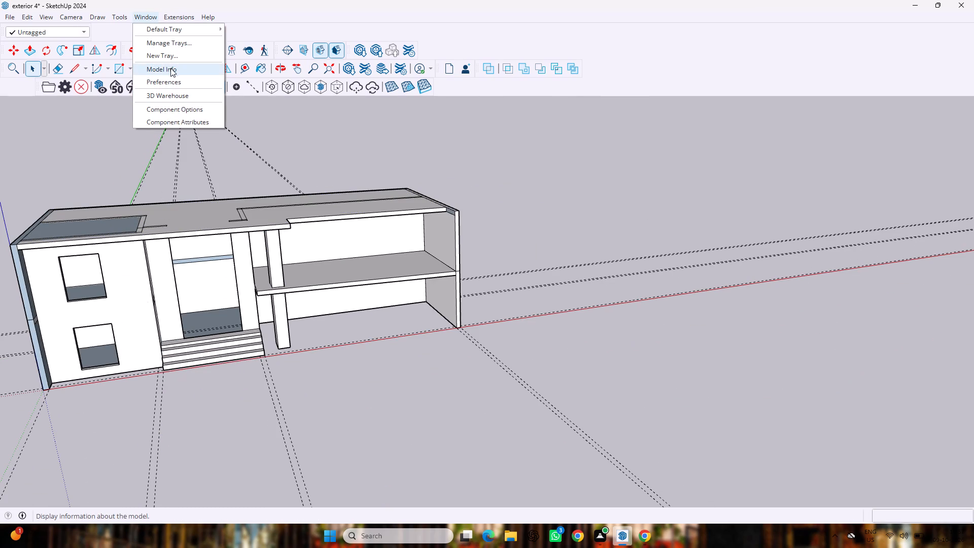
left_click(169, 95)
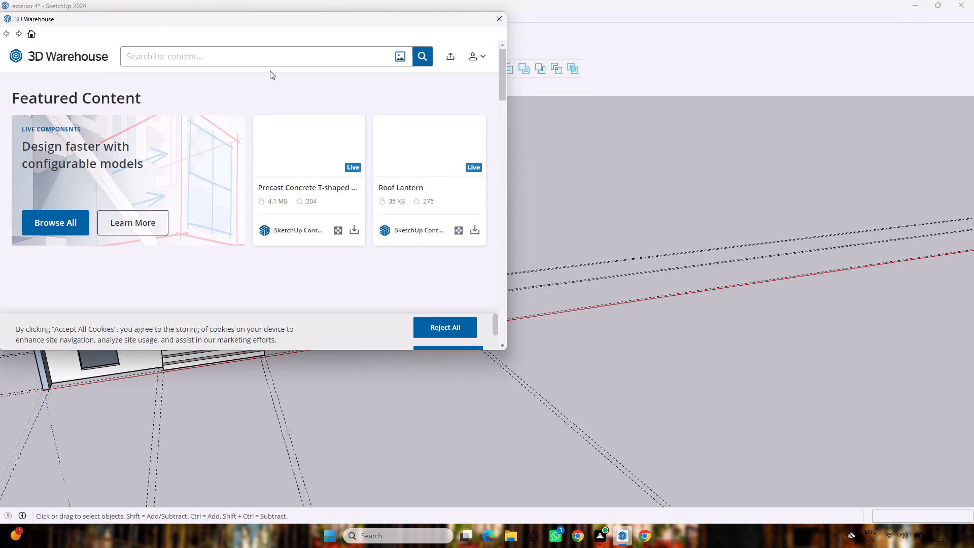
left_click(278, 42)
left_click(275, 56)
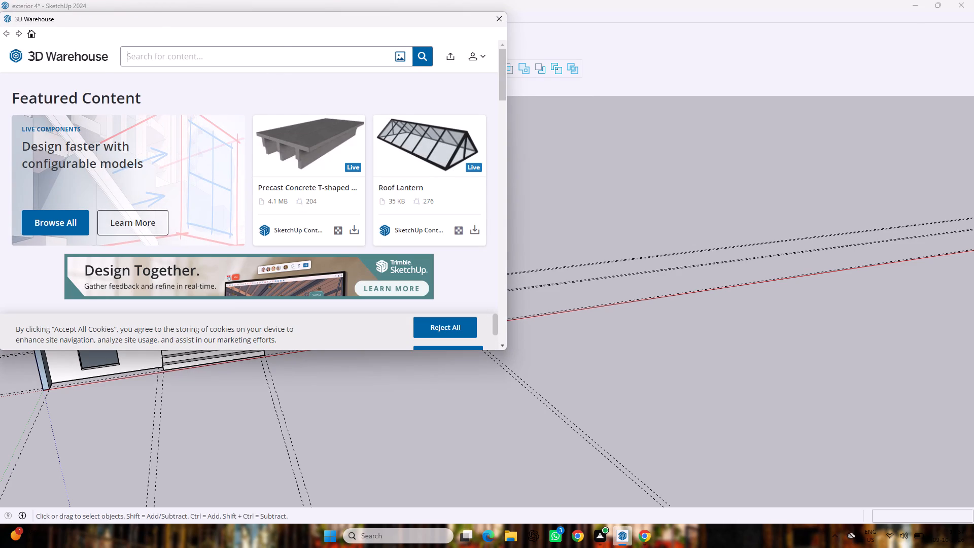
type("glass window")
key("Return")
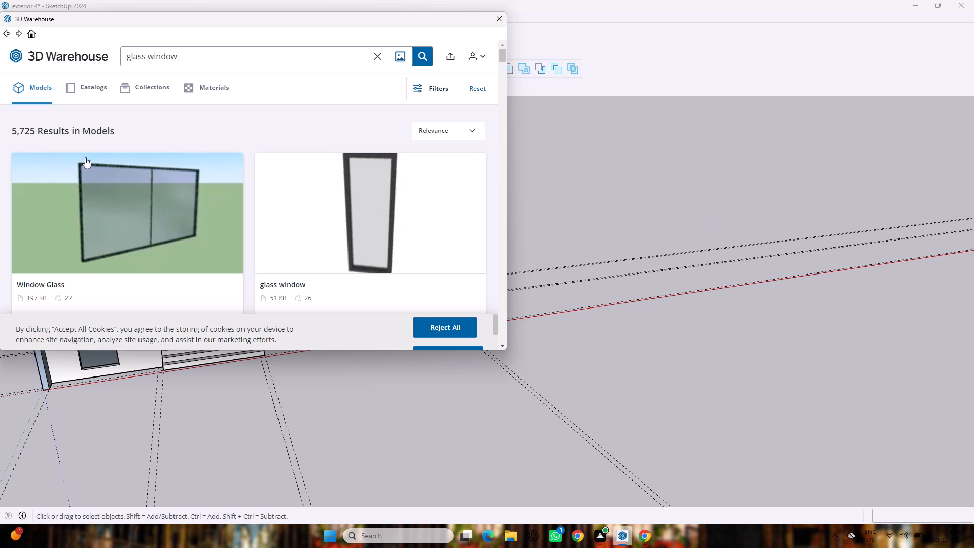
Look through the "glass window" model results for a window that suits the house openings.
scroll(149, 233, "down", 8)
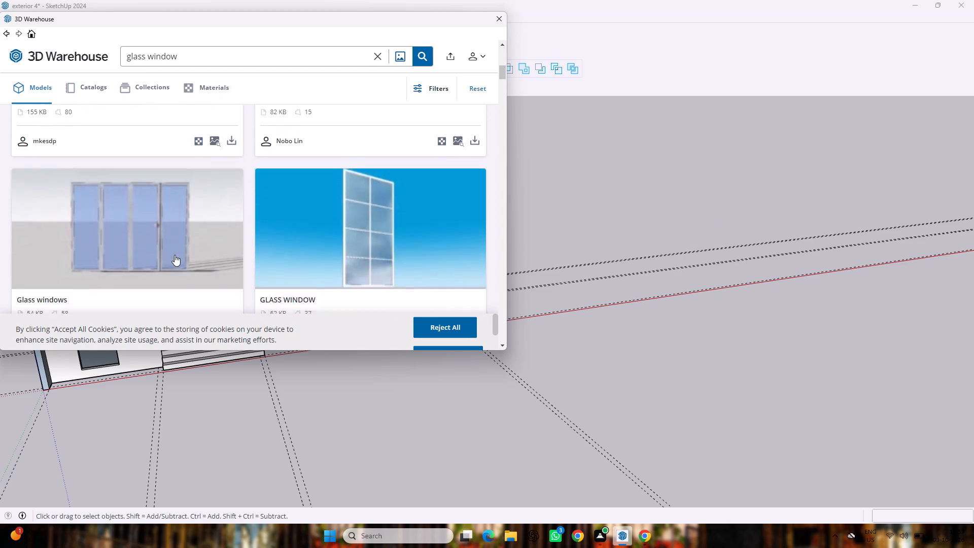
scroll(175, 255, "down", 3)
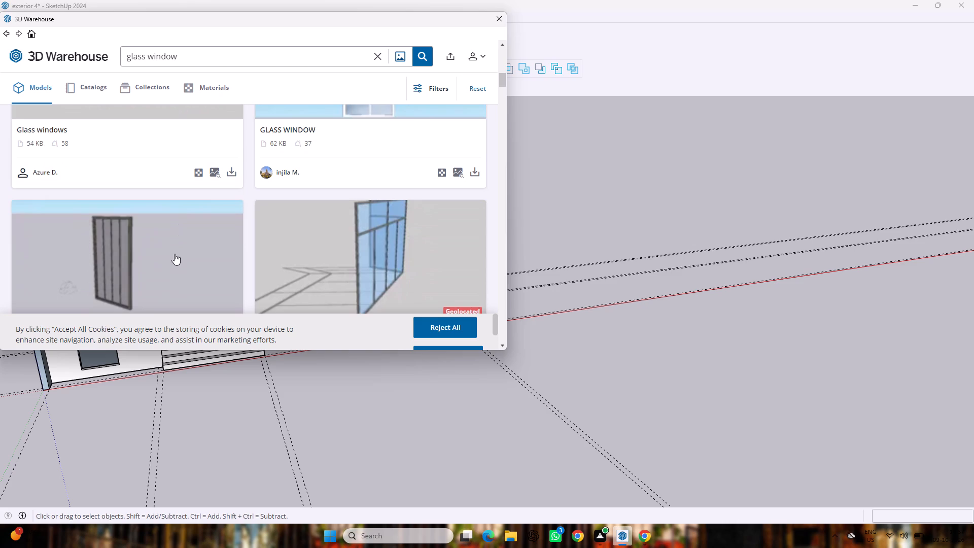
scroll(164, 256, "down", 5)
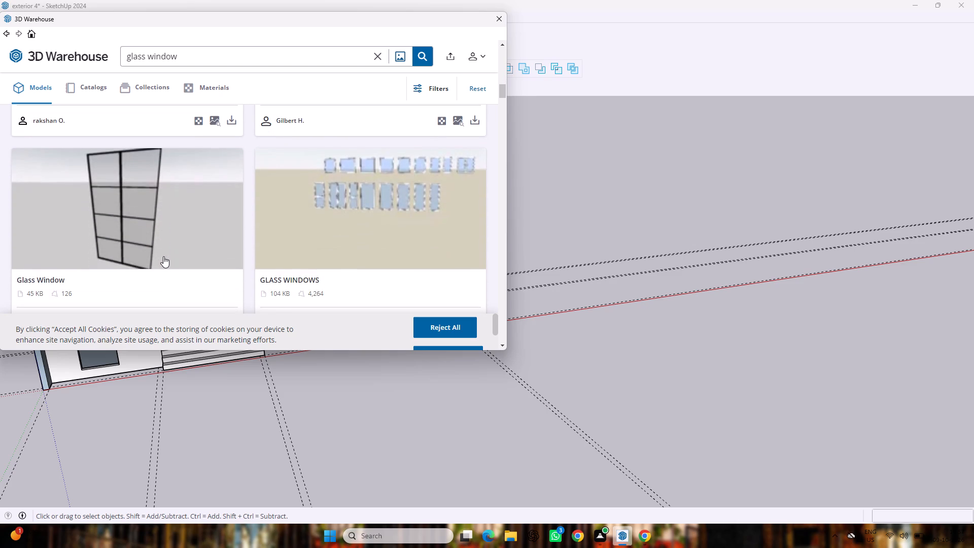
scroll(163, 256, "down", 7)
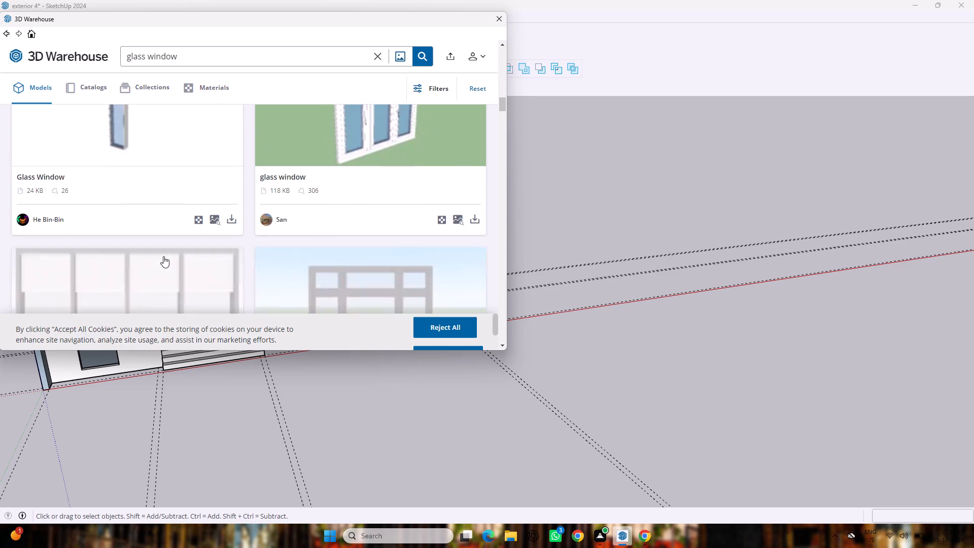
scroll(163, 256, "down", 7)
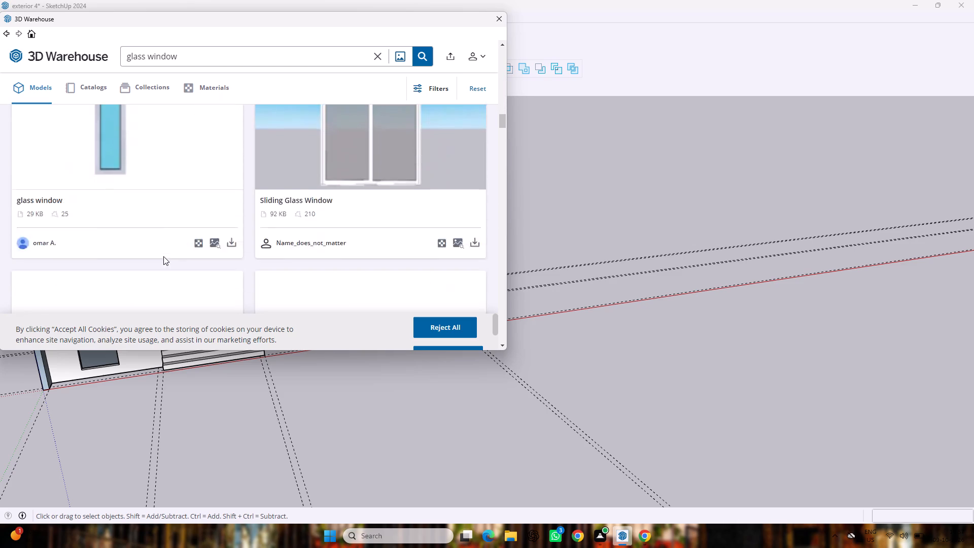
scroll(163, 256, "down", 10)
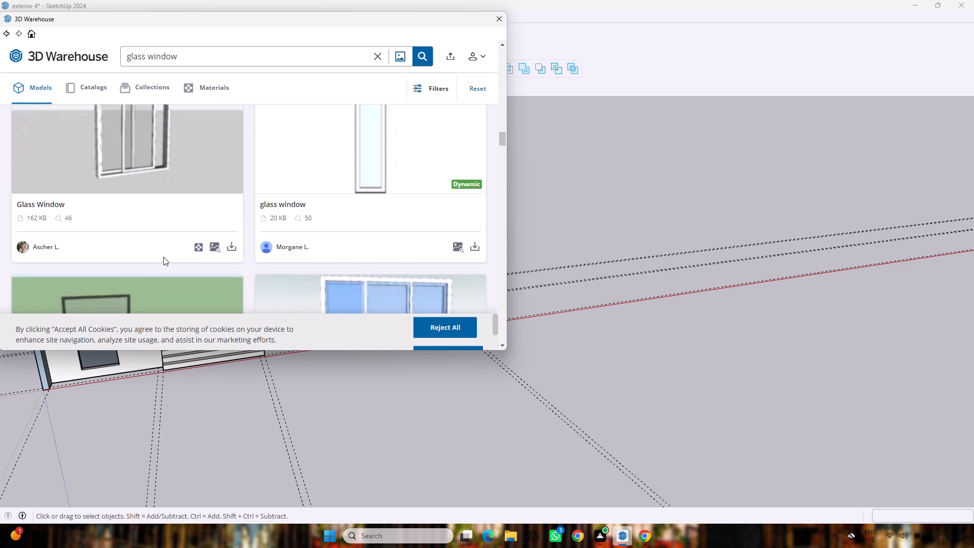
scroll(163, 257, "down", 3)
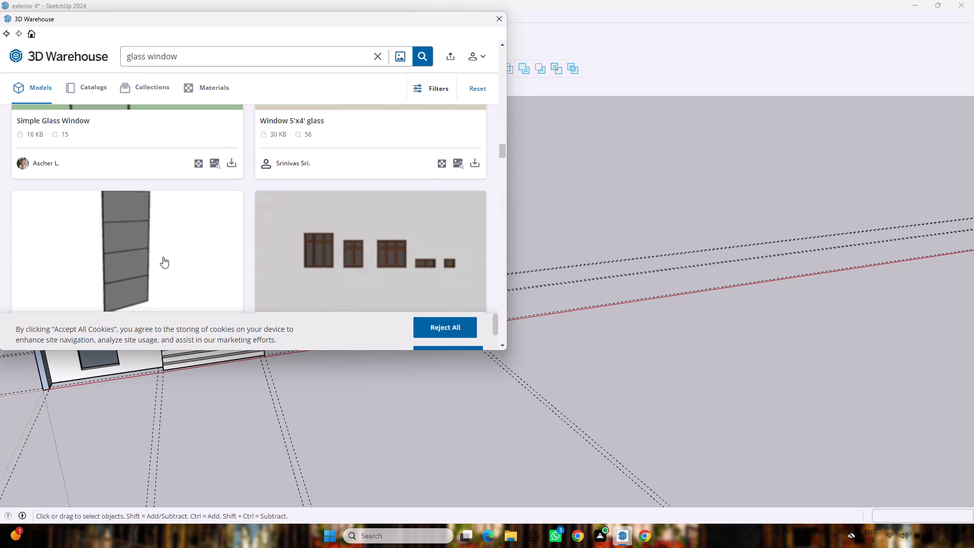
scroll(163, 257, "down", 5)
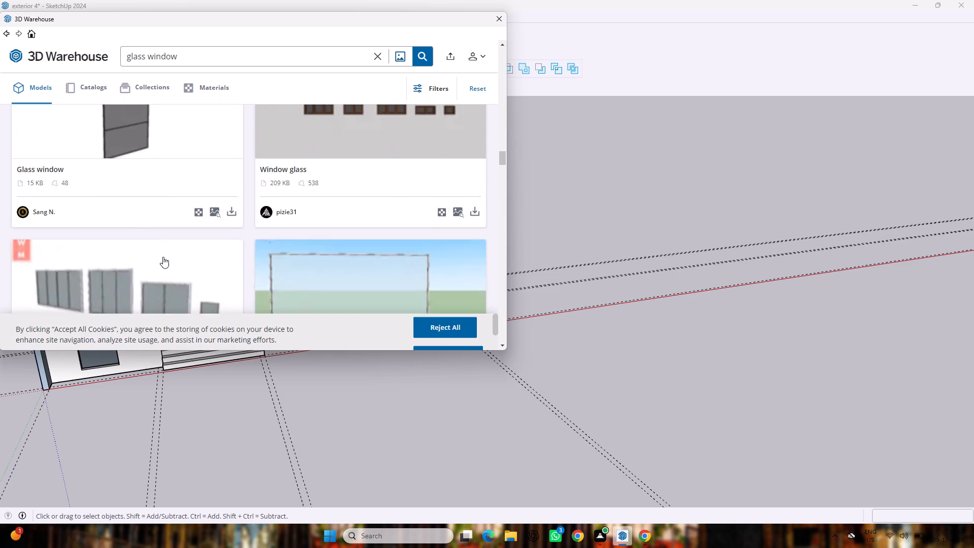
scroll(163, 257, "down", 9)
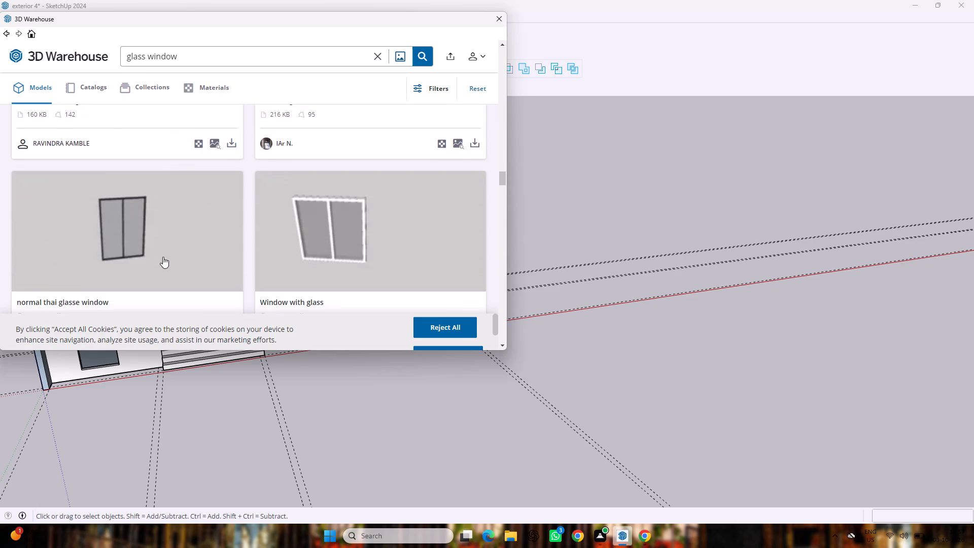
scroll(162, 257, "down", 6)
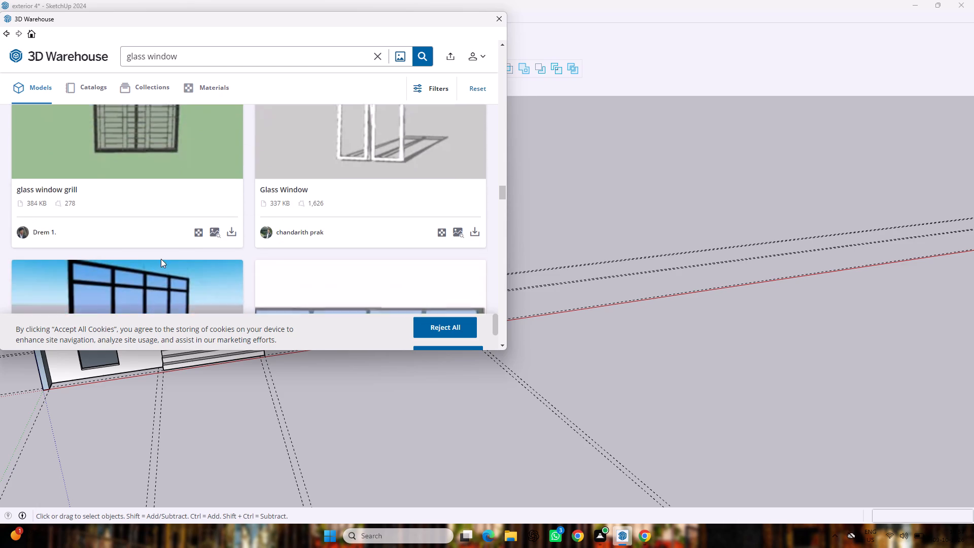
scroll(161, 259, "down", 19)
scroll(161, 259, "down", 11)
scroll(161, 259, "up", 4)
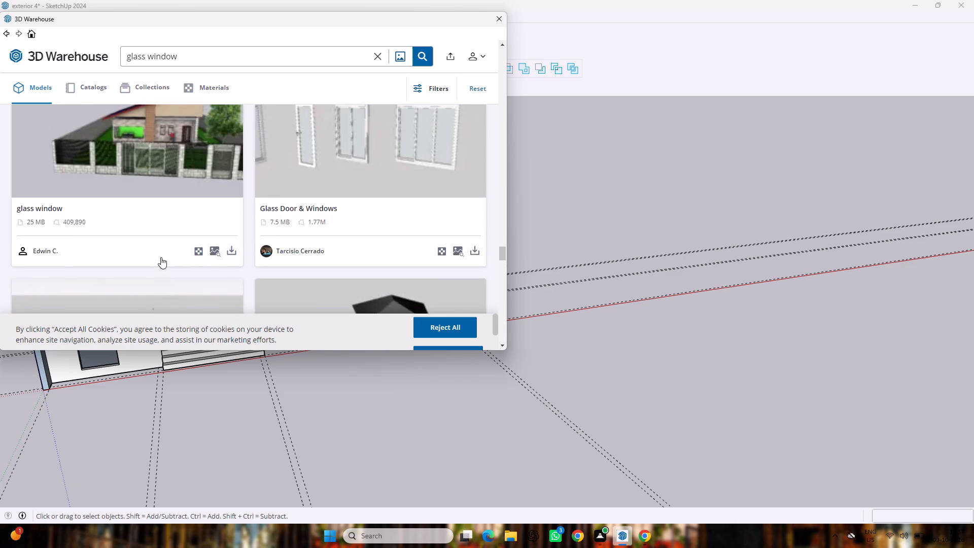
scroll(161, 257, "up", 20)
scroll(161, 257, "up", 7)
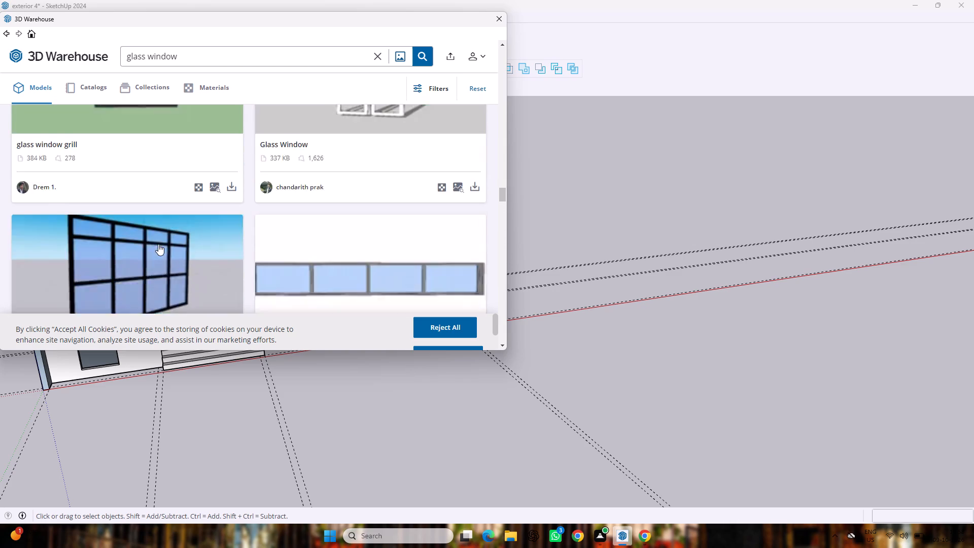
scroll(158, 244, "up", 9)
Switch the "glass window" results to collections and look through them back up to the first entries.
left_click(136, 94)
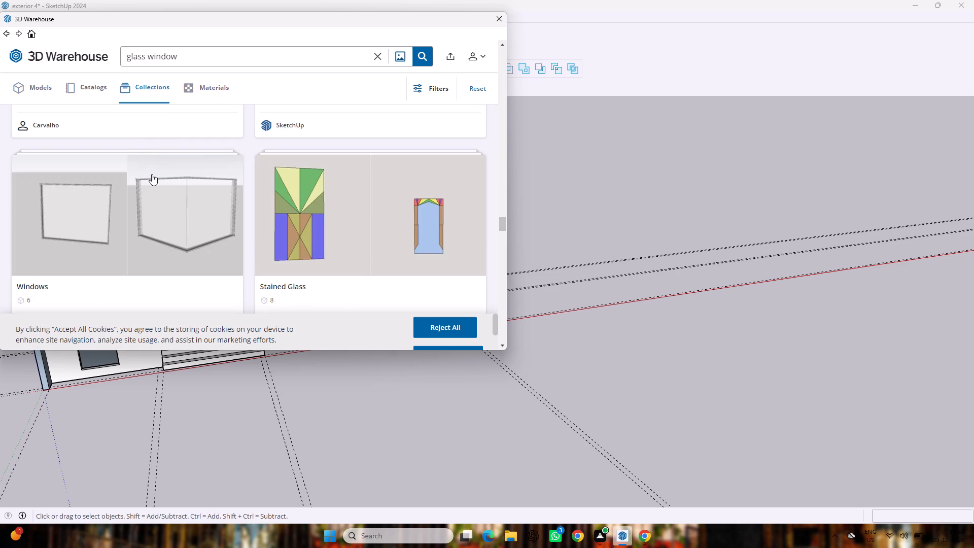
scroll(152, 175, "up", 13)
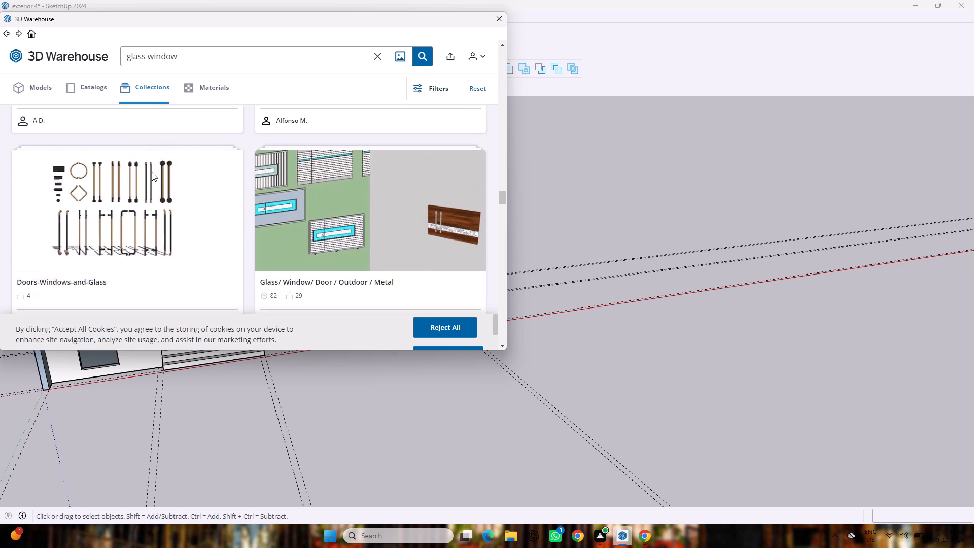
scroll(152, 172, "up", 12)
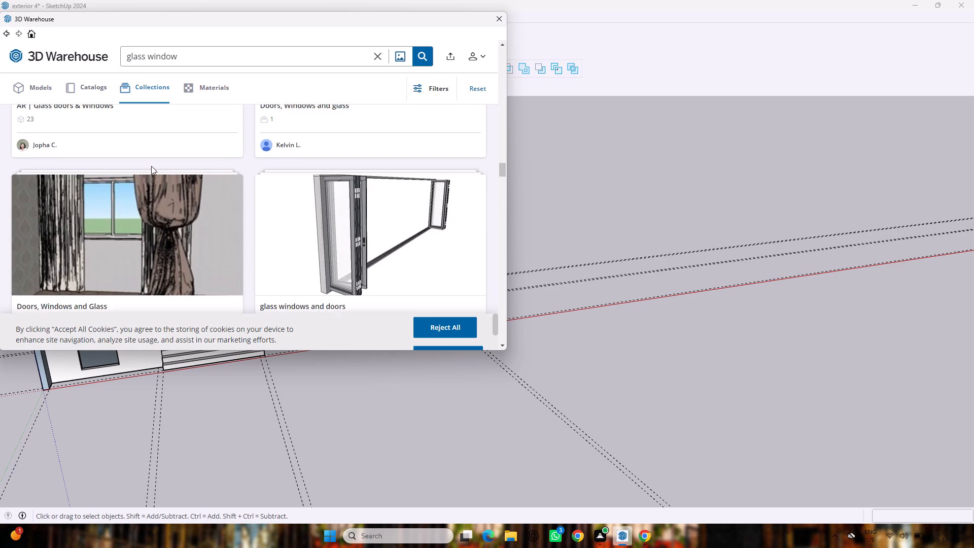
scroll(151, 166, "up", 5)
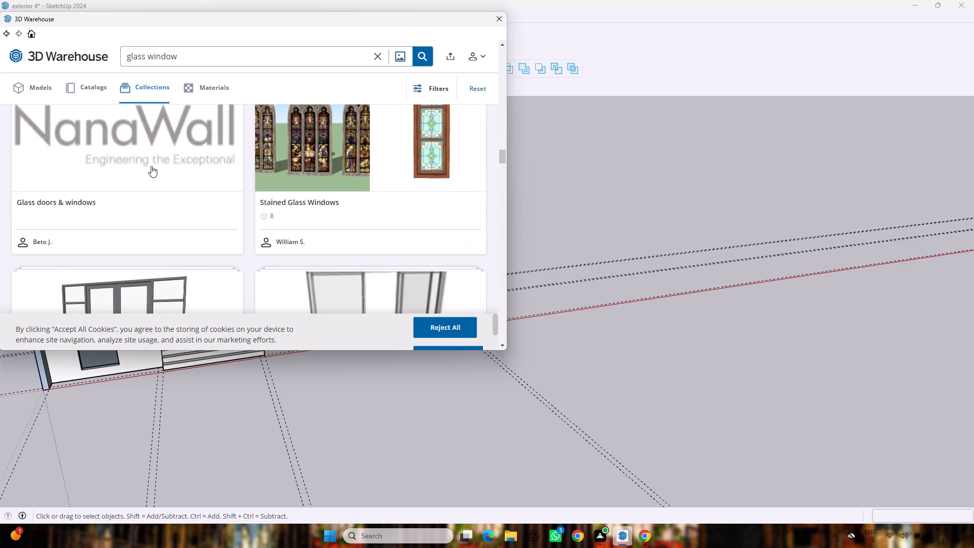
scroll(151, 166, "up", 9)
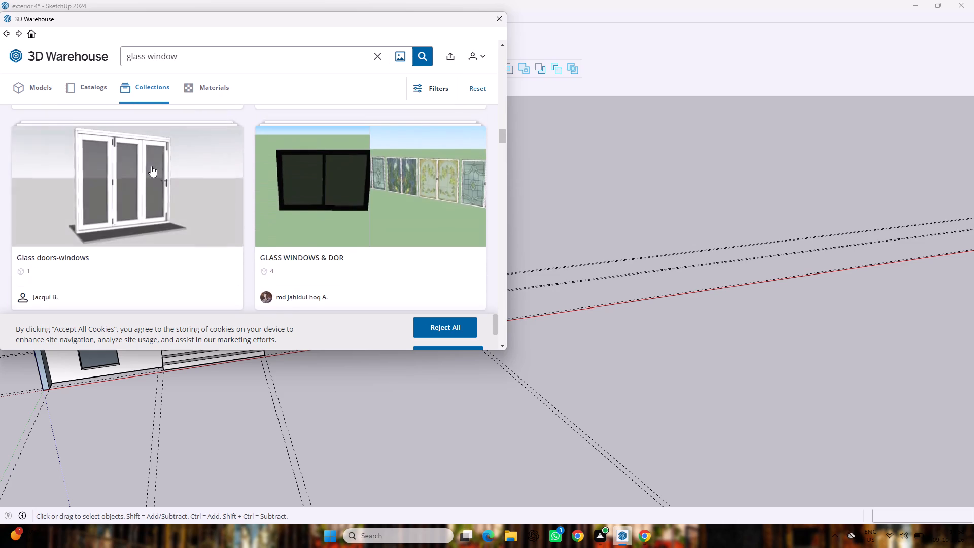
scroll(151, 166, "up", 10)
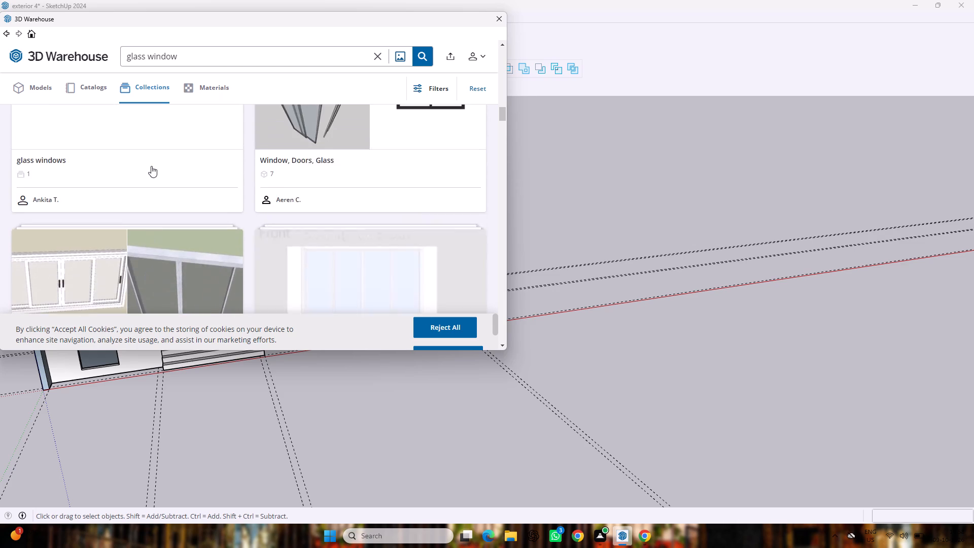
scroll(151, 166, "up", 9)
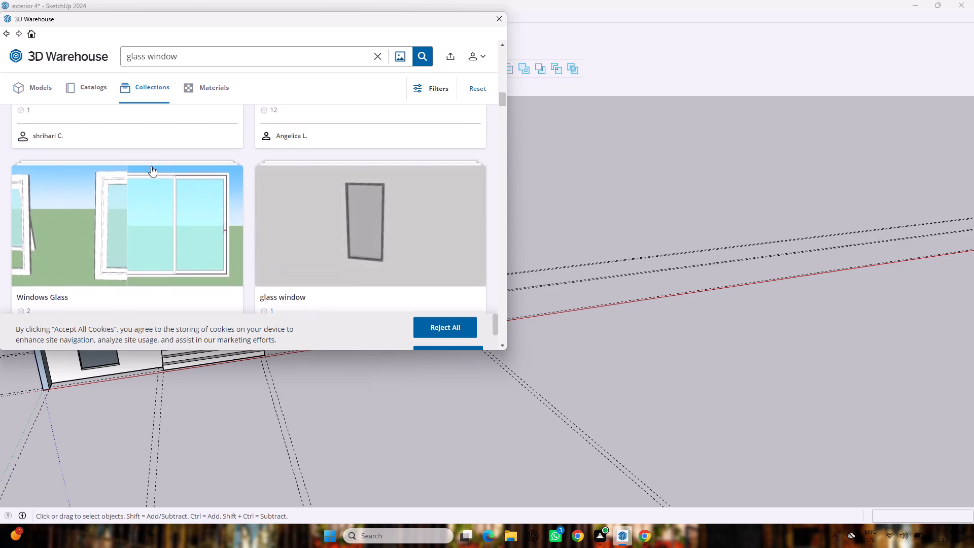
scroll(151, 166, "up", 7)
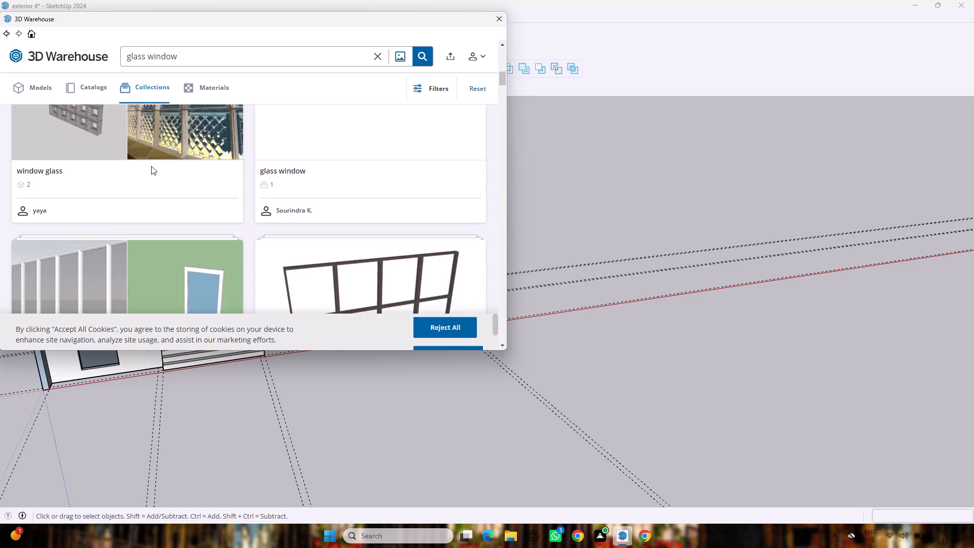
scroll(151, 166, "up", 10)
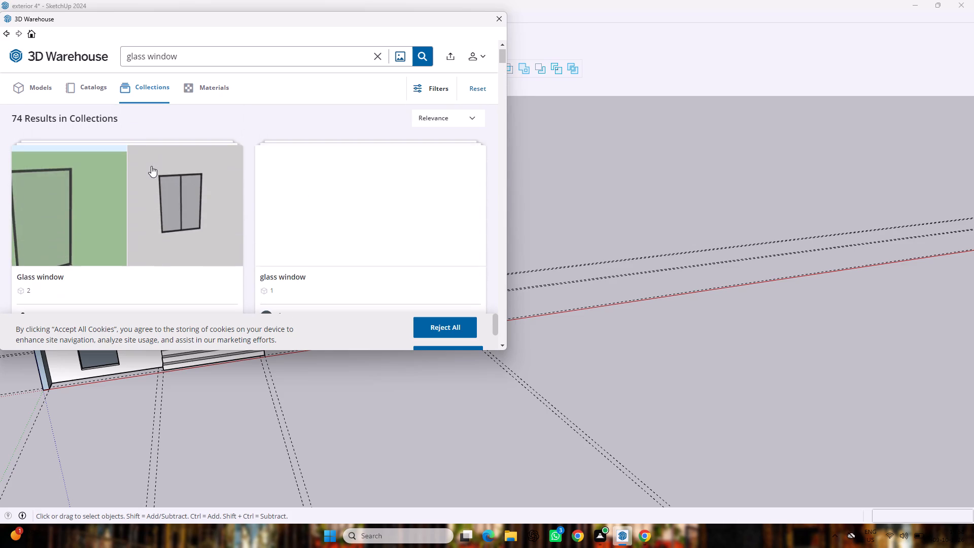
scroll(151, 166, "up", 3)
scroll(151, 166, "down", 2)
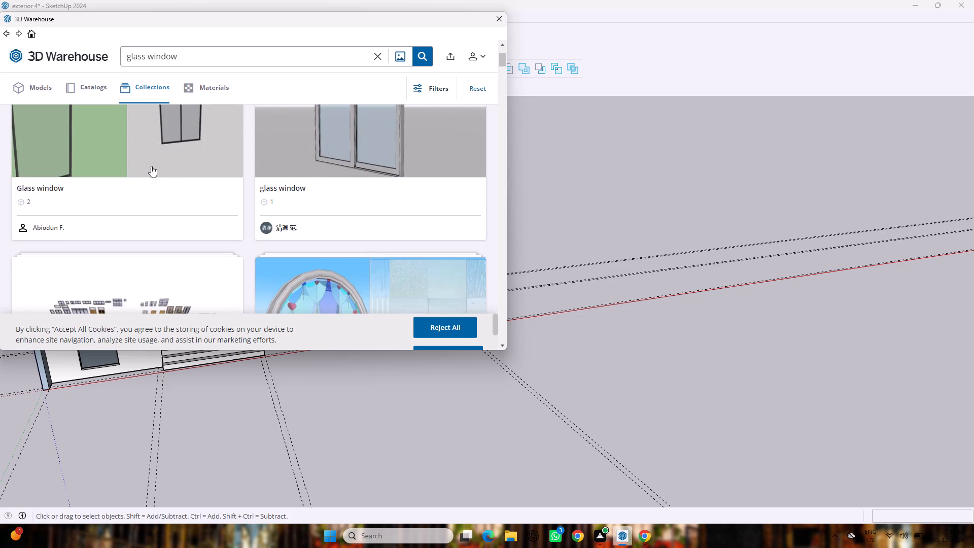
scroll(151, 166, "up", 2)
Open the "Glass window" collection showing dark-framed windows and examine the models it contains.
left_click(150, 166)
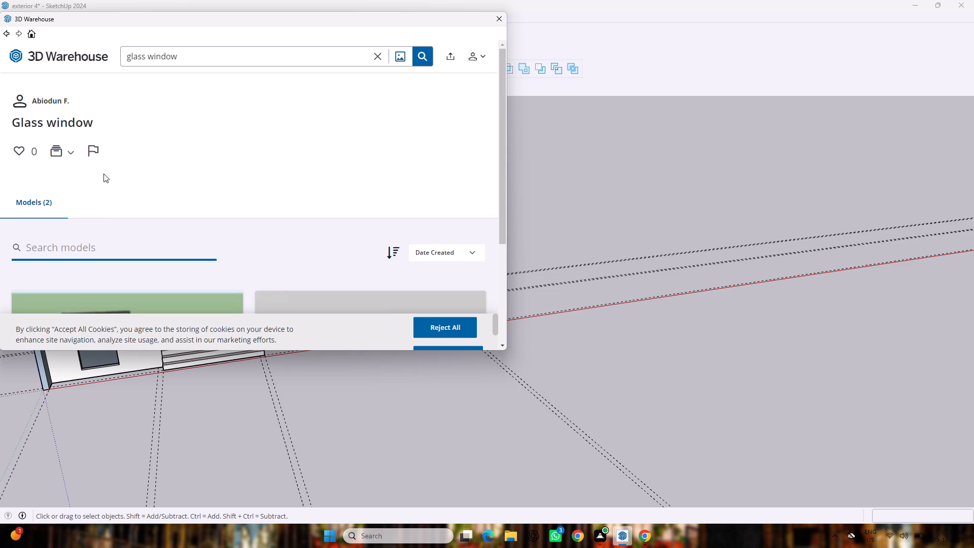
scroll(209, 197, "down", 8)
scroll(351, 216, "down", 2)
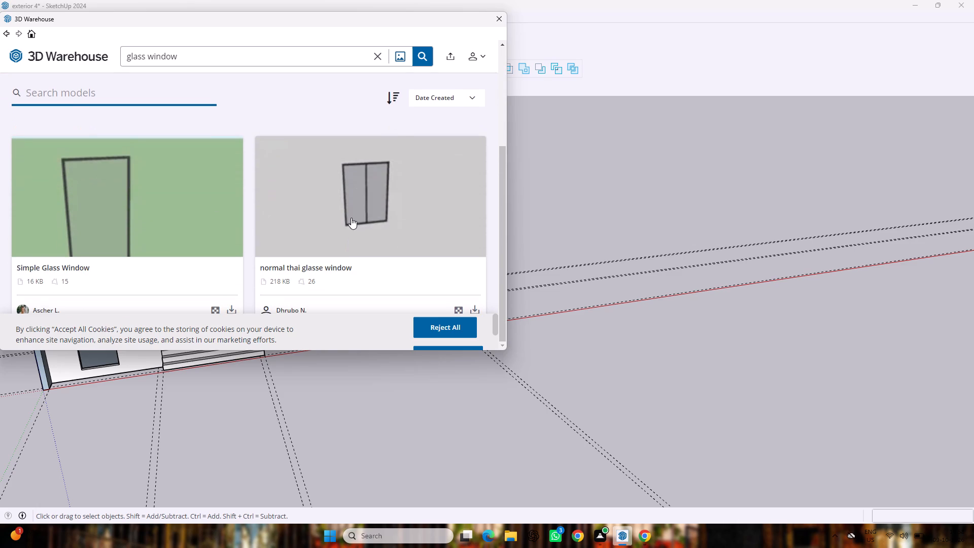
scroll(351, 218, "down", 6)
scroll(637, 239, "up", 4)
scroll(450, 227, "down", 9)
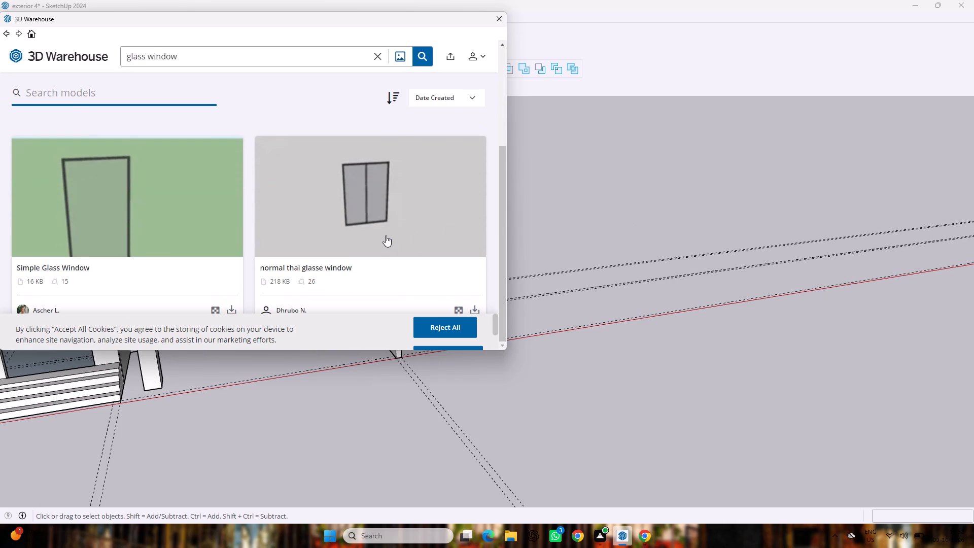
scroll(386, 235, "down", 3)
scroll(385, 235, "up", 5)
scroll(385, 235, "down", 8)
Return to the "glass window" collection results and look through them for a set that suits the house openings.
left_click(7, 33)
scroll(138, 214, "down", 11)
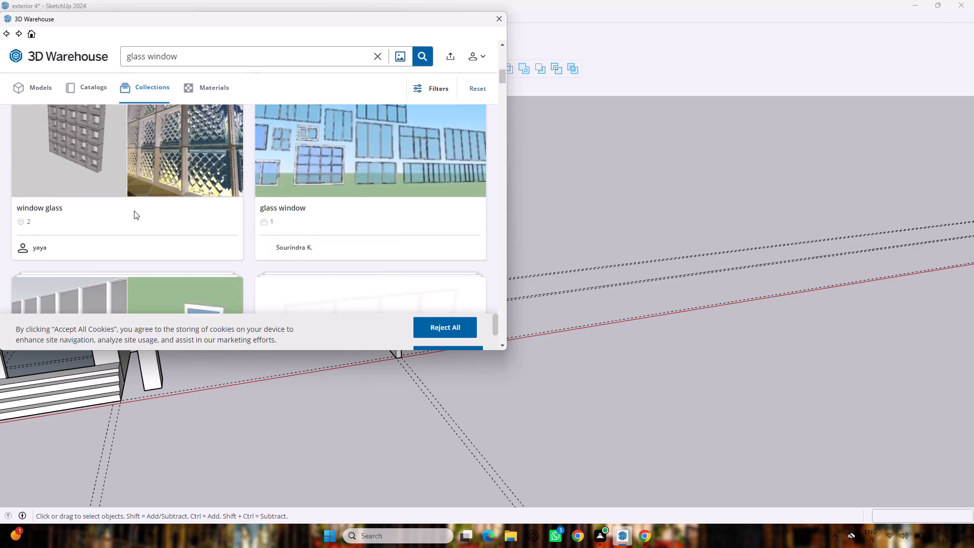
scroll(134, 211, "down", 13)
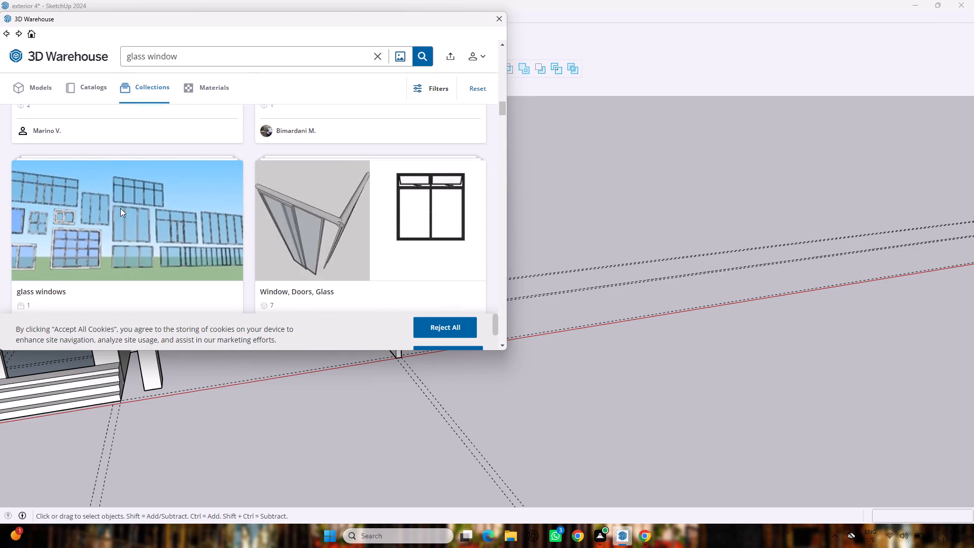
scroll(119, 208, "down", 10)
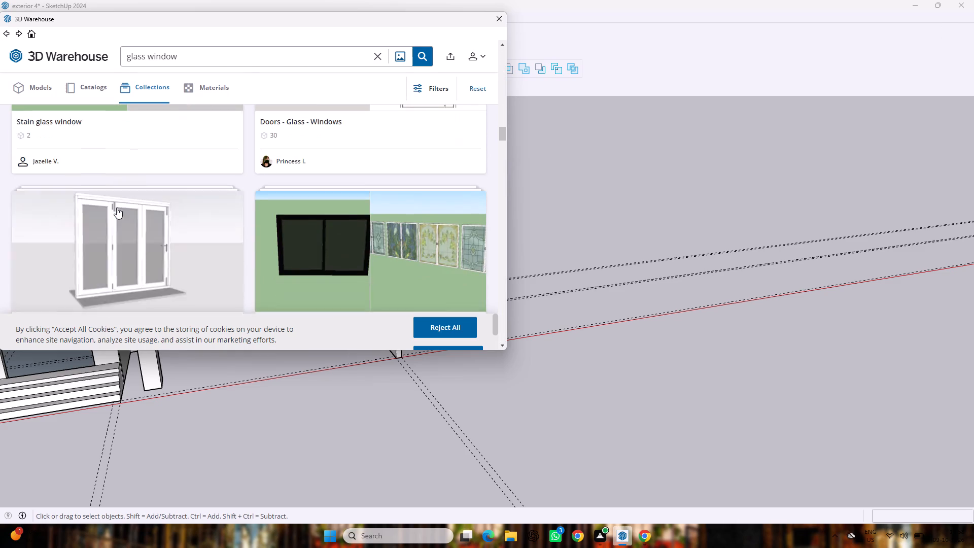
scroll(117, 208, "down", 7)
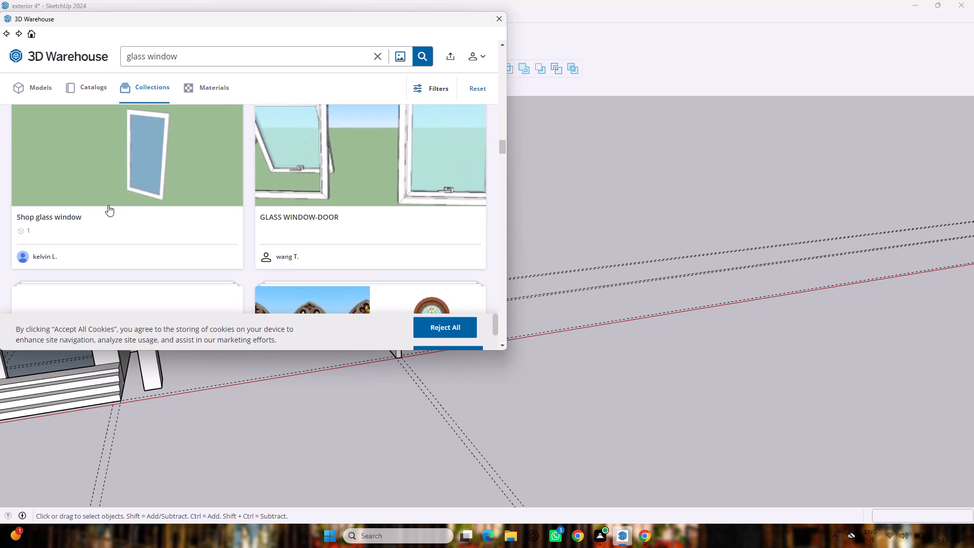
scroll(108, 205, "down", 19)
scroll(105, 209, "down", 2)
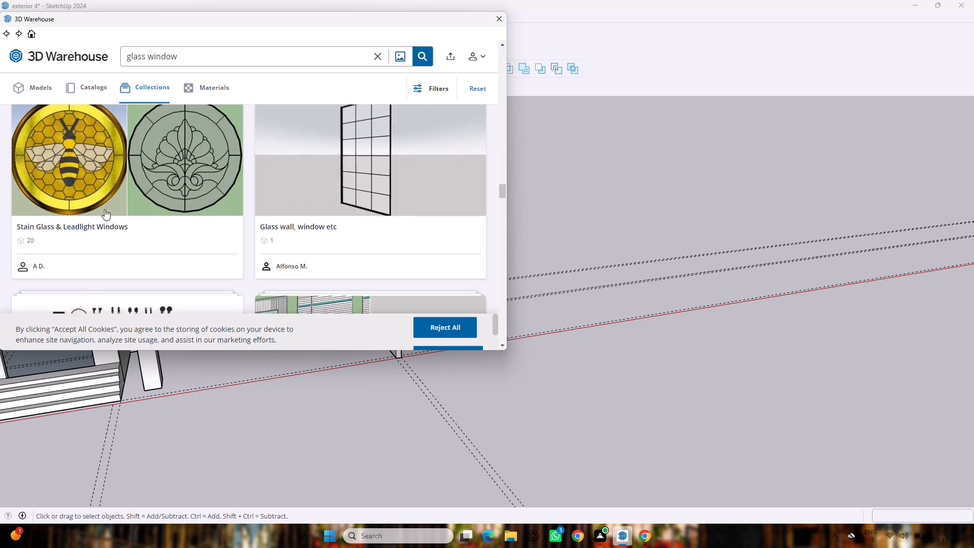
scroll(105, 209, "down", 7)
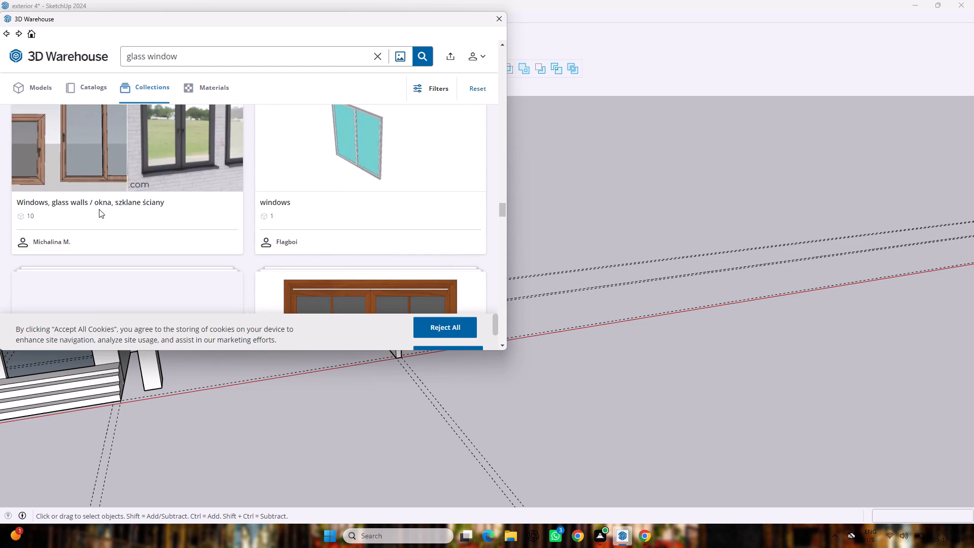
scroll(99, 209, "down", 8)
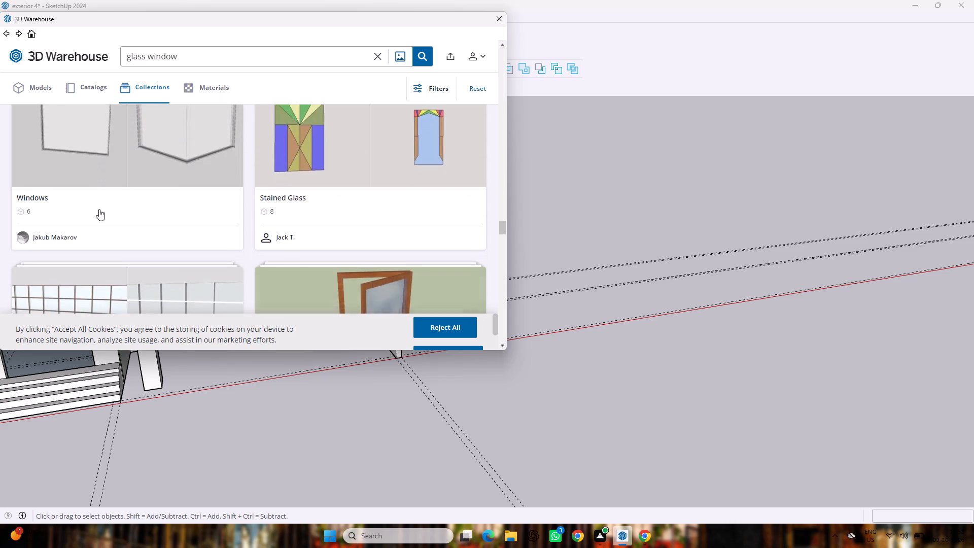
scroll(99, 209, "down", 10)
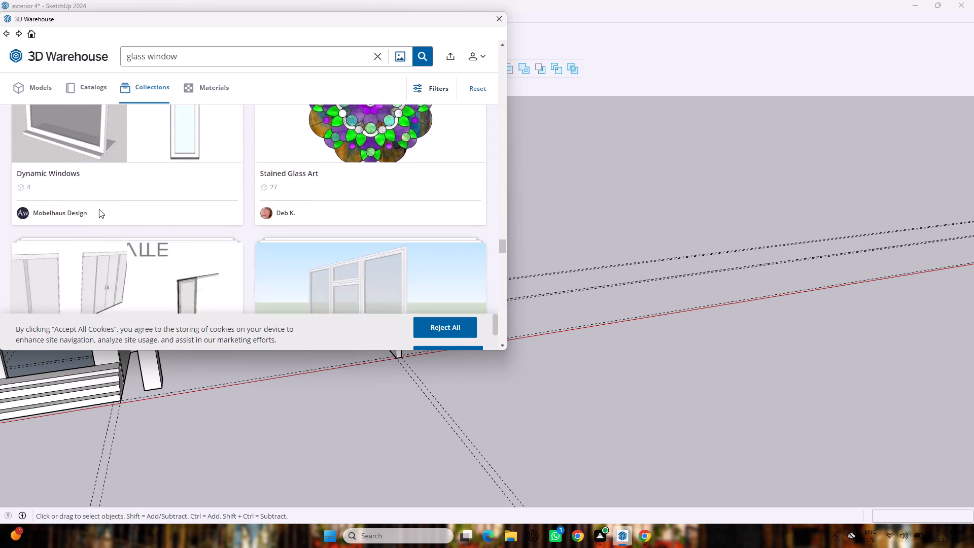
scroll(99, 209, "down", 3)
scroll(99, 209, "up", 2)
scroll(99, 209, "down", 8)
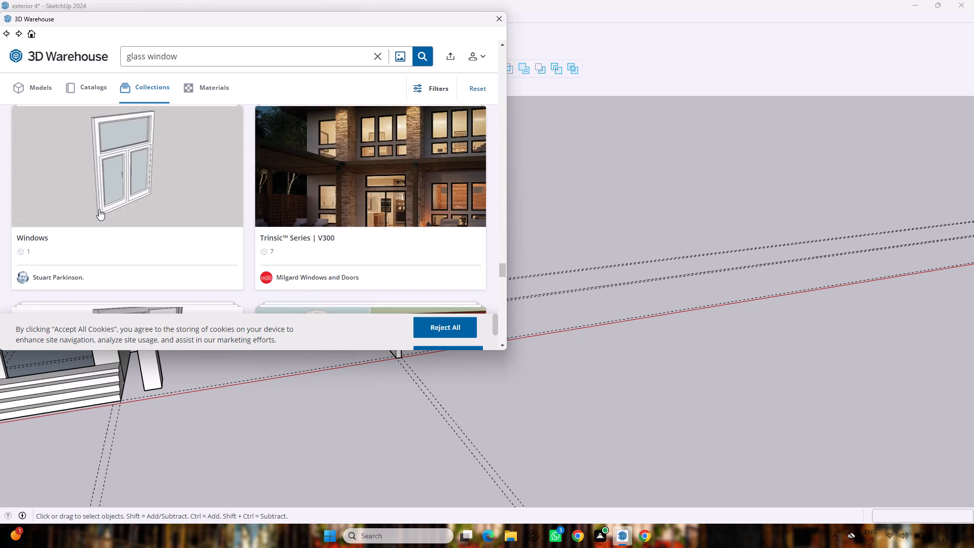
scroll(99, 209, "down", 10)
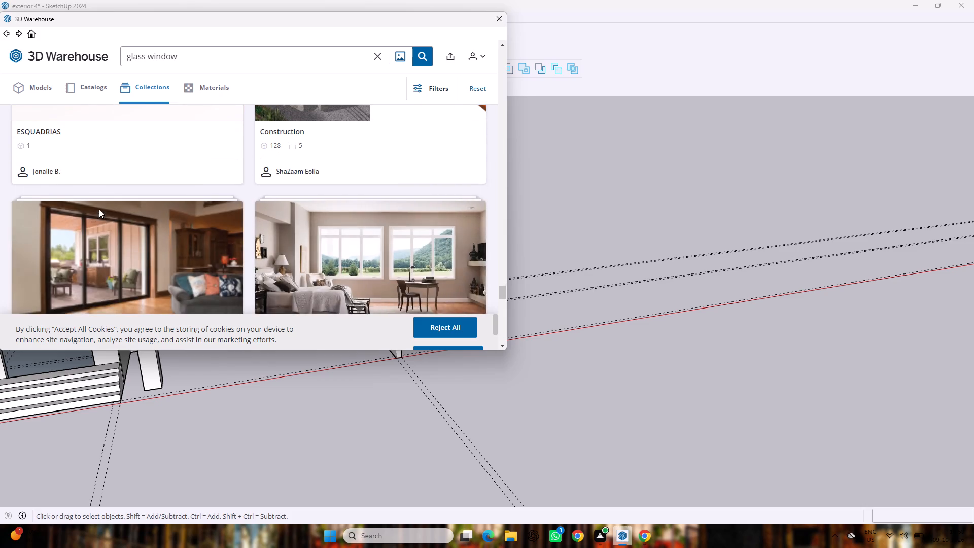
scroll(99, 209, "up", 2)
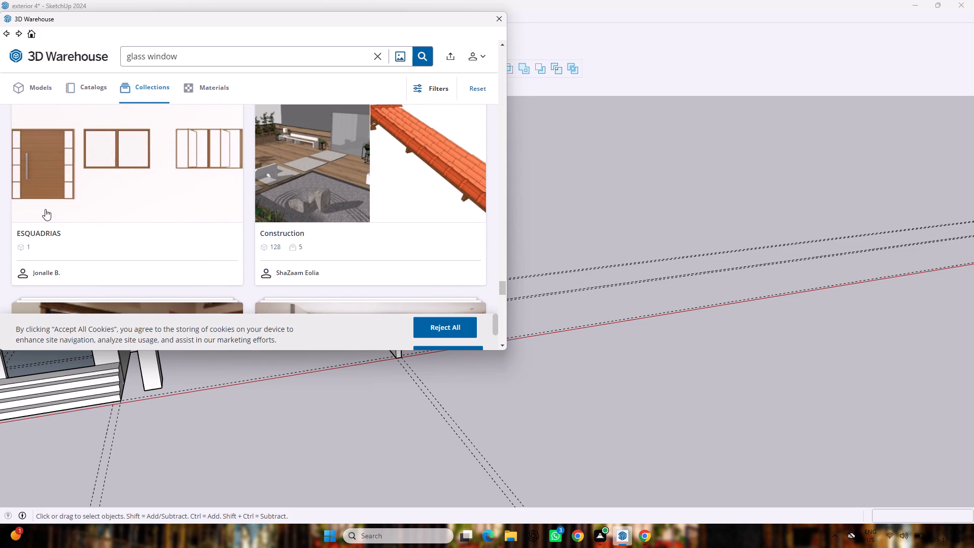
Load the "Doors and Windows" model from the ESQUADRIAS collection directly into the drawing and place it beside the house.
left_click(43, 197)
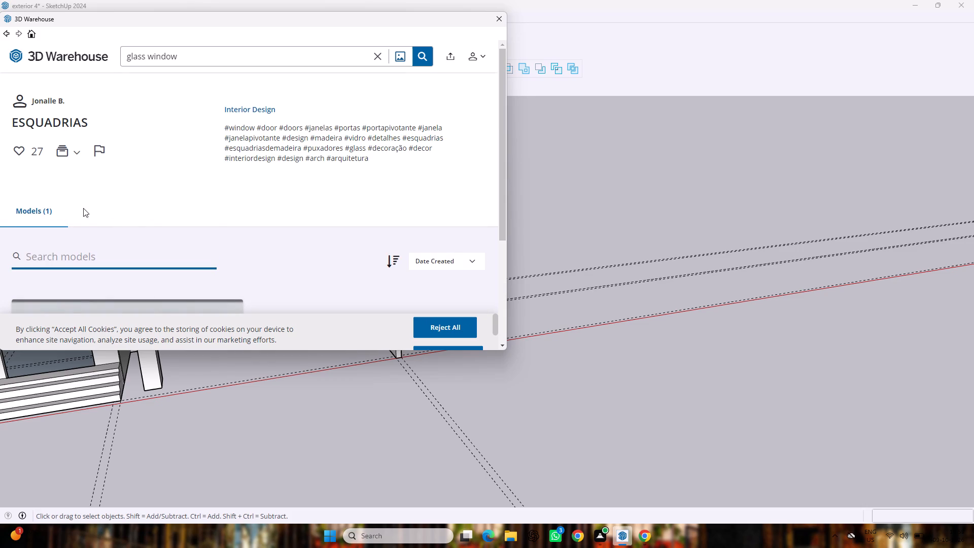
scroll(208, 216, "down", 6)
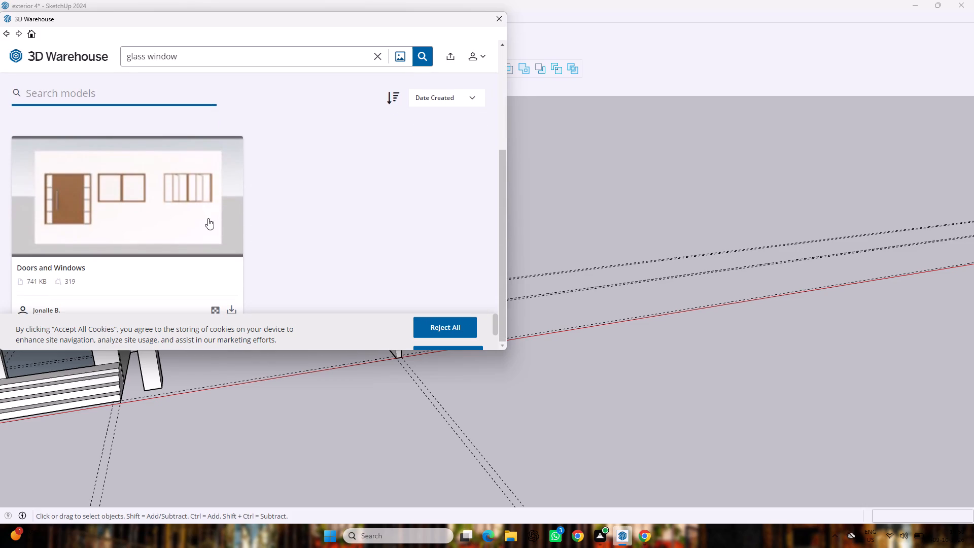
scroll(296, 251, "down", 3)
left_click(186, 234)
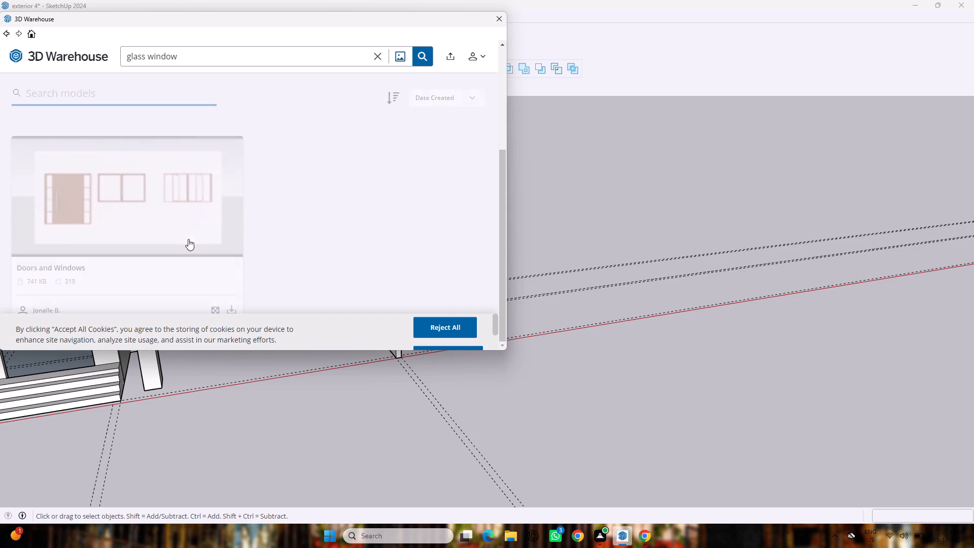
scroll(238, 240, "down", 3)
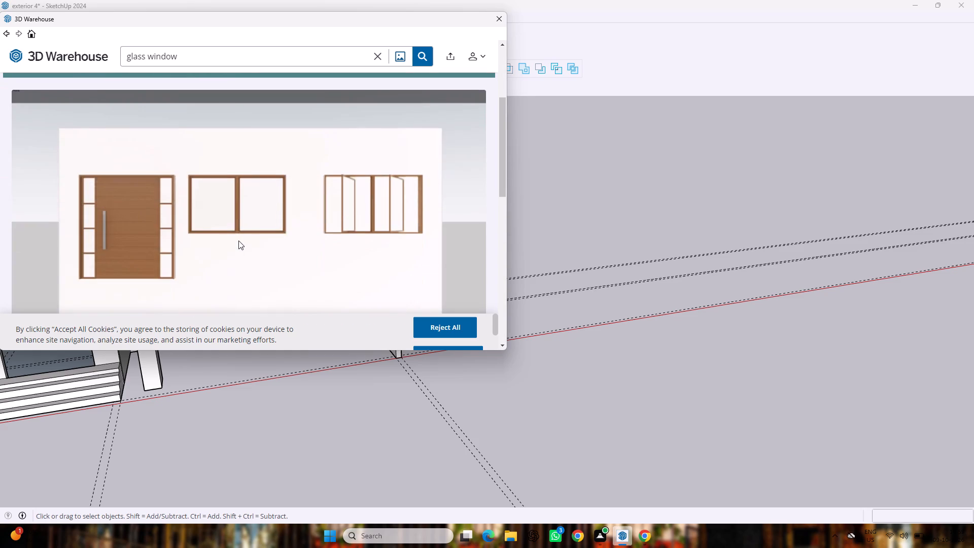
scroll(238, 241, "down", 3)
scroll(381, 279, "down", 2)
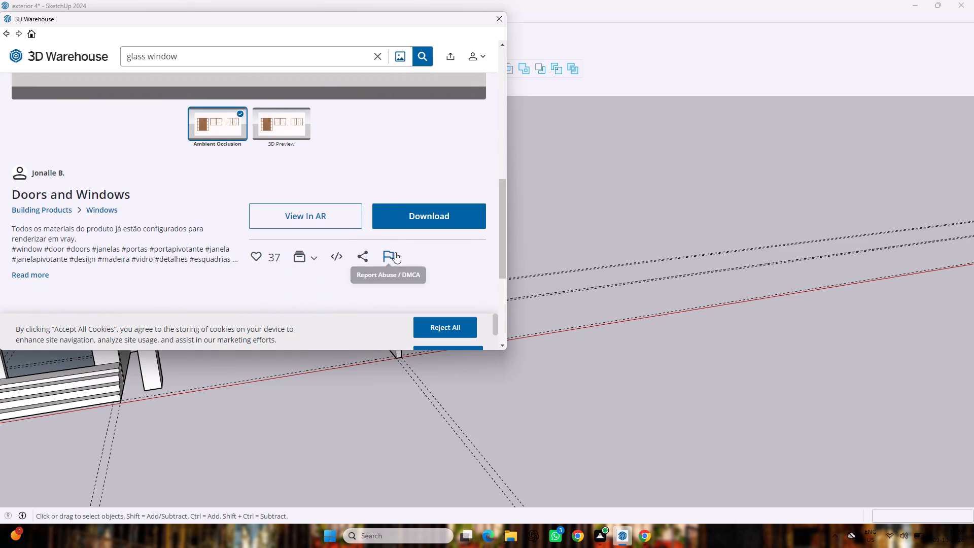
left_click(403, 219)
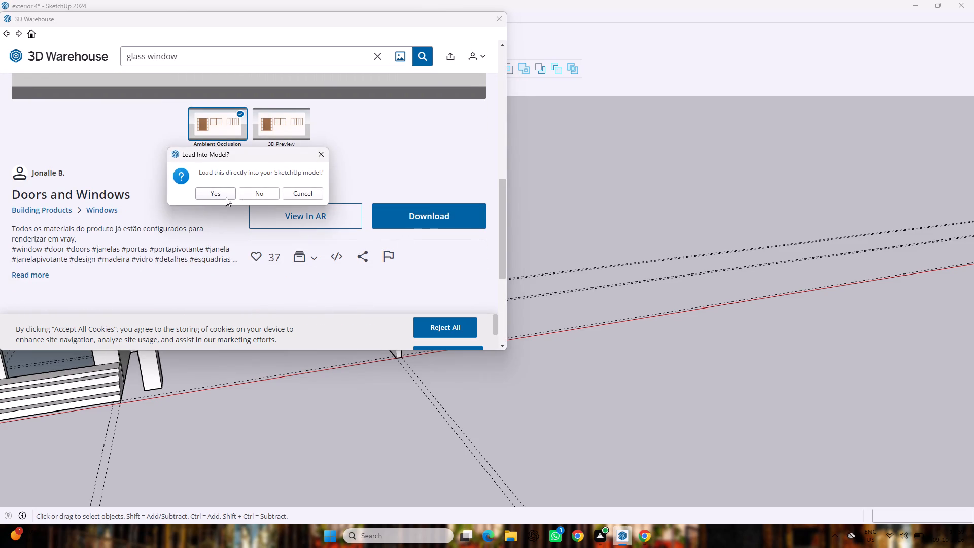
left_click(216, 197)
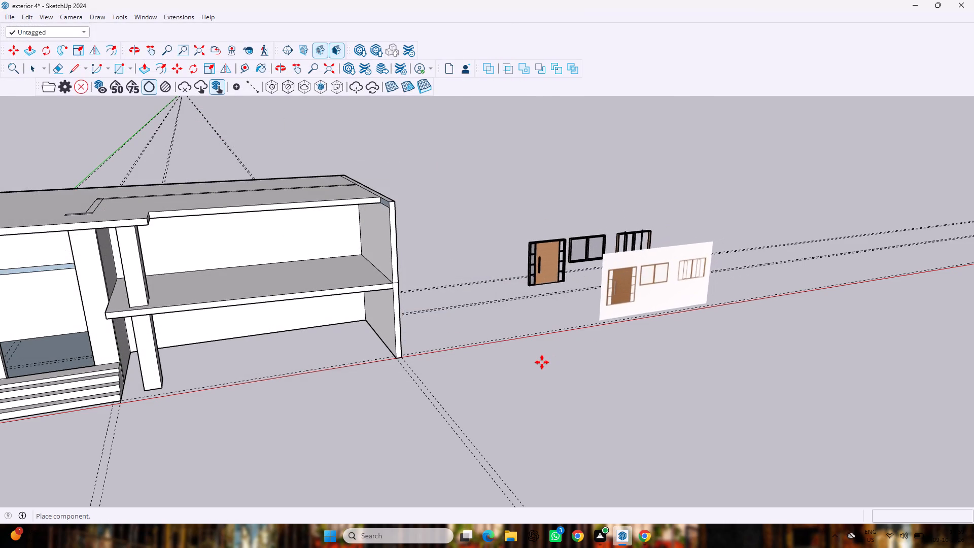
left_click(531, 396)
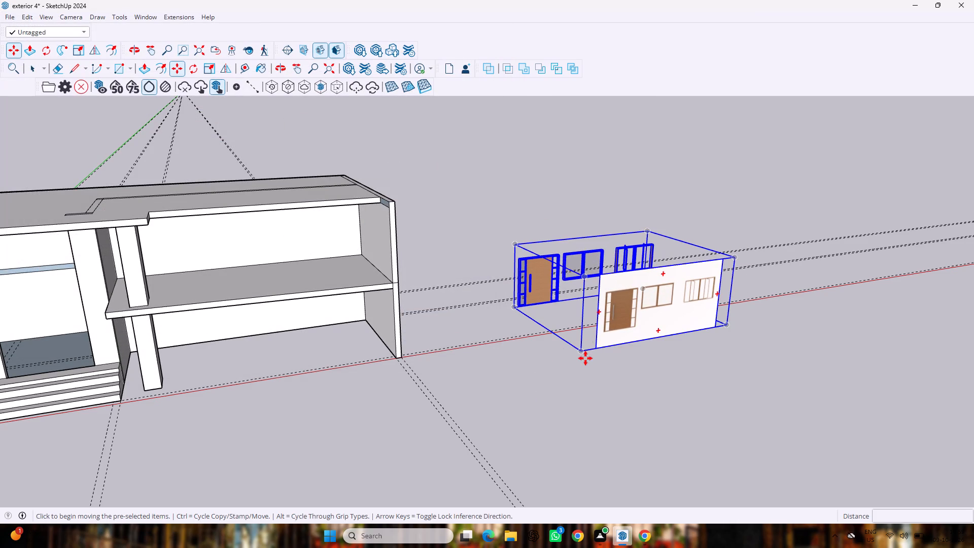
Explode the imported doors and windows component and delete the flat picture panel in front of it.
key("space")
right_click(628, 325)
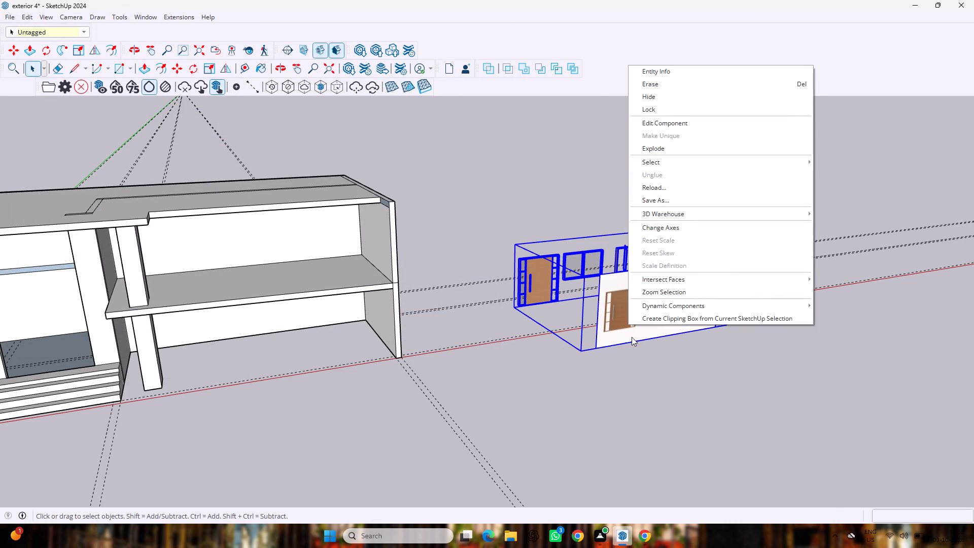
left_click(663, 153)
left_click(601, 283)
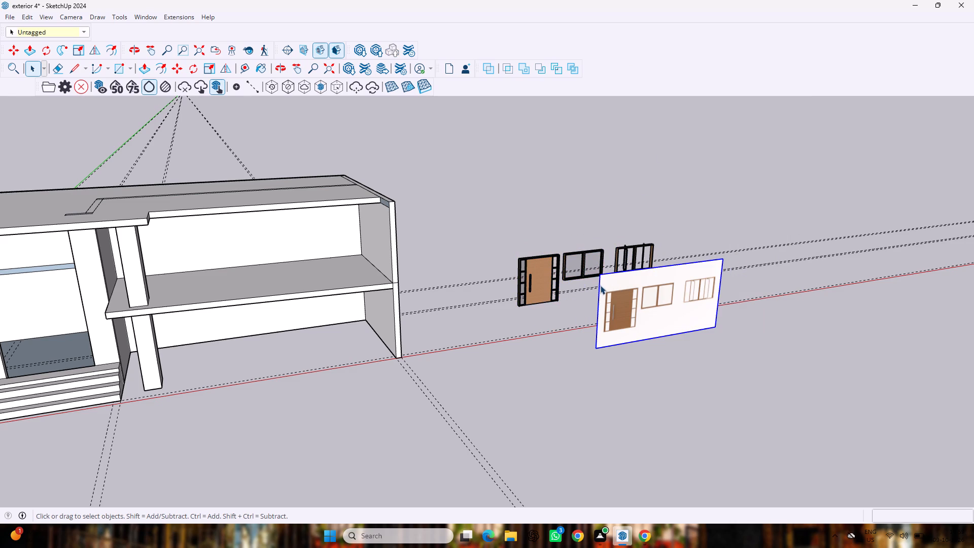
left_click(605, 291)
key("Delete")
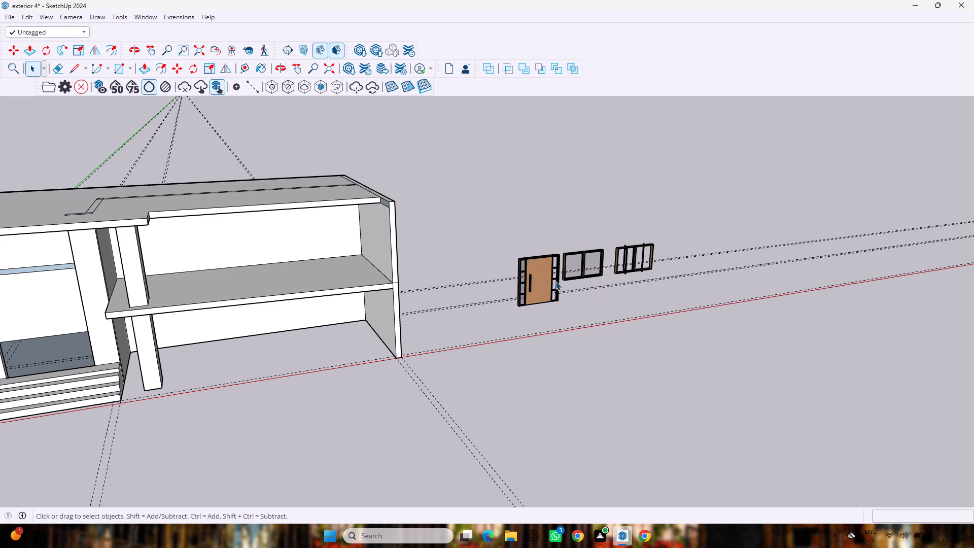
Move the wooden door by its lower front corner to the matching bottom corner of the entrance opening above the steps.
scroll(550, 278, "up", 5)
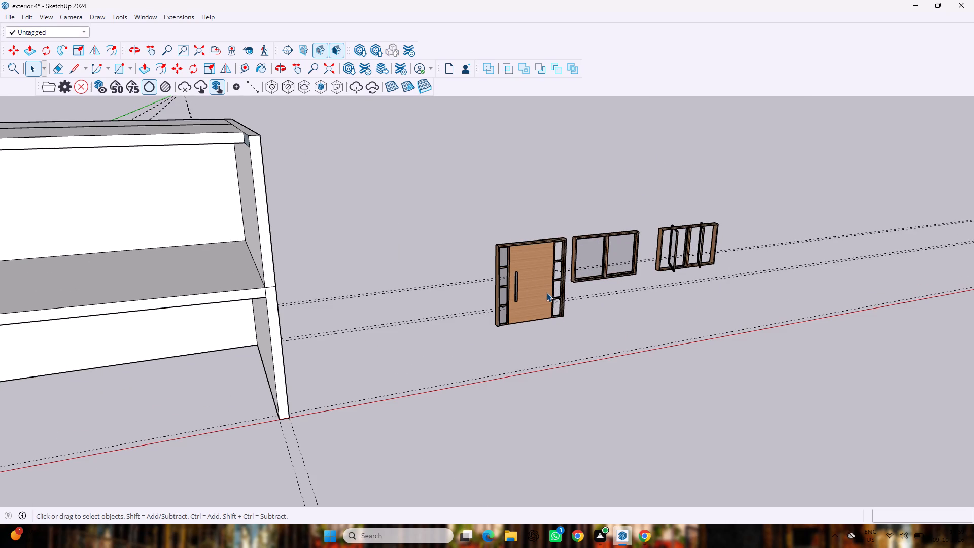
scroll(540, 293, "up", 7)
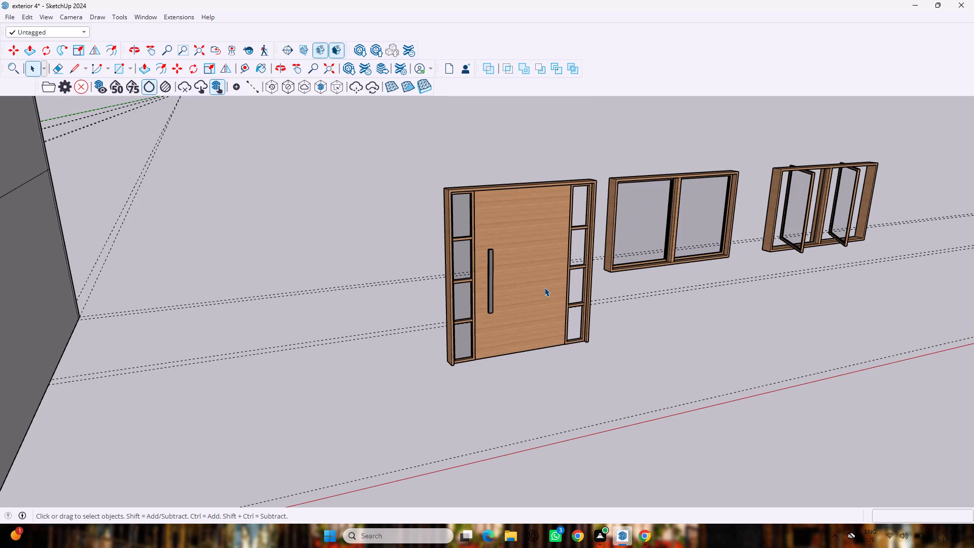
left_click(573, 268)
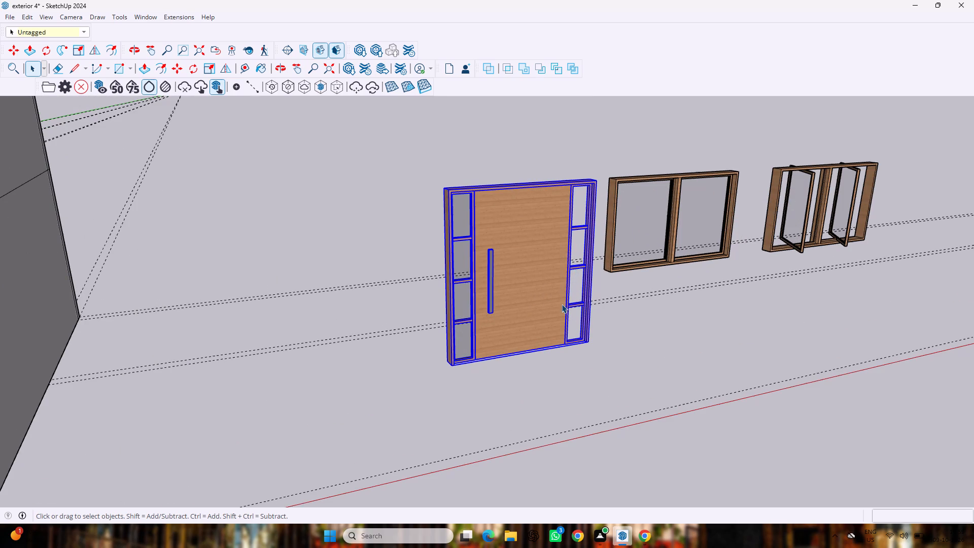
key("m")
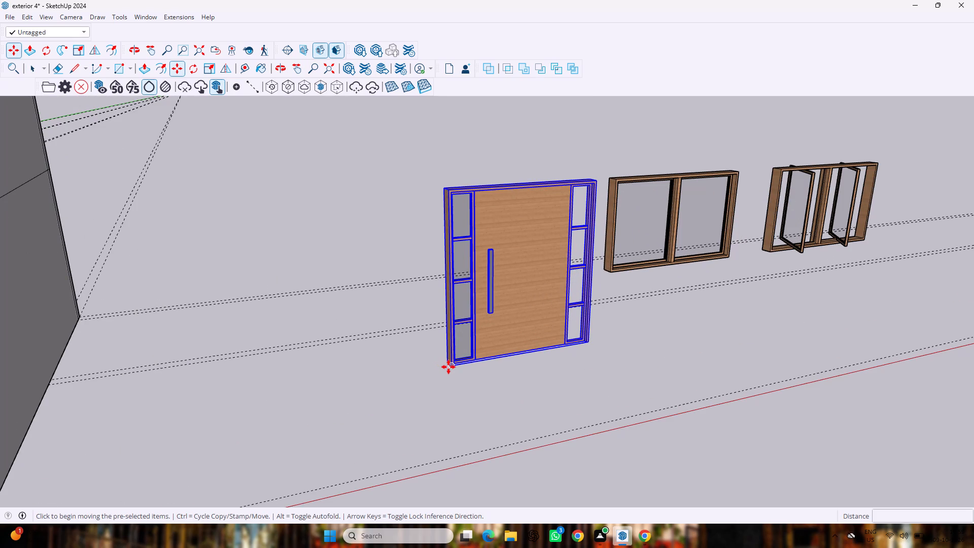
left_click(453, 366)
scroll(217, 410, "down", 12)
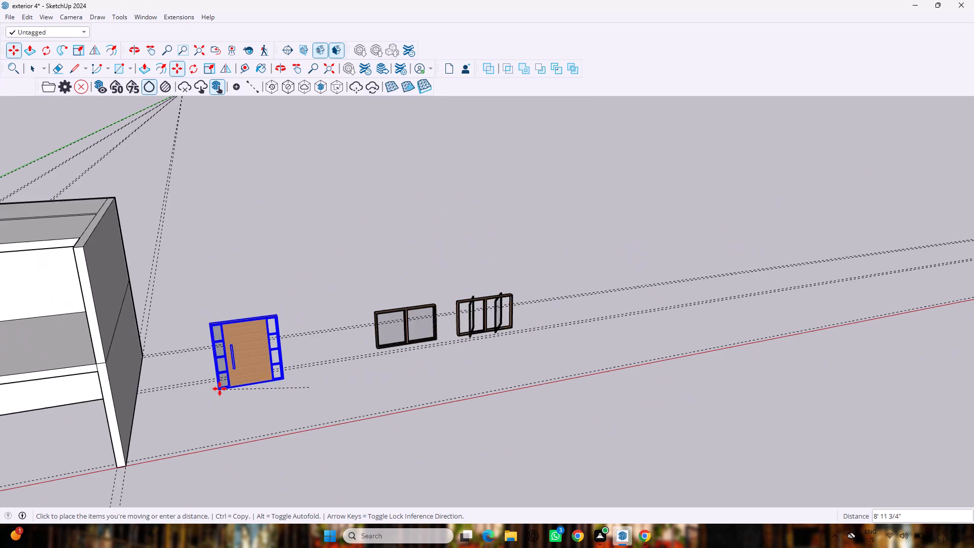
scroll(220, 389, "down", 17)
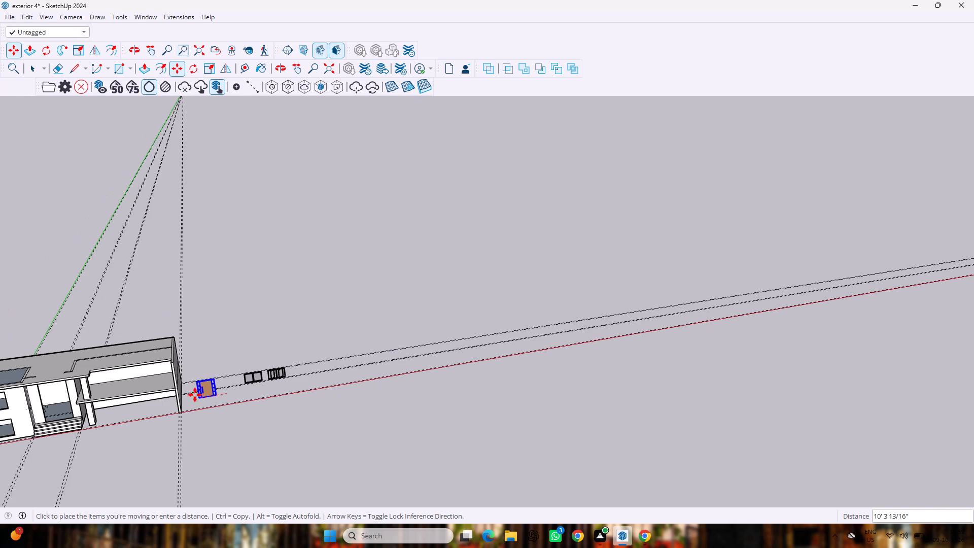
scroll(7, 433, "up", 20)
scroll(7, 433, "up", 1)
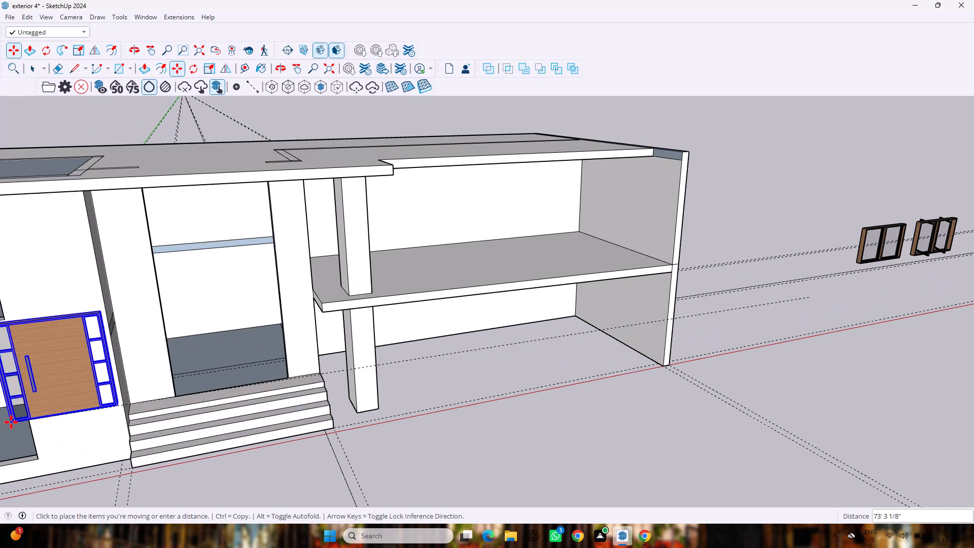
scroll(159, 405, "up", 7)
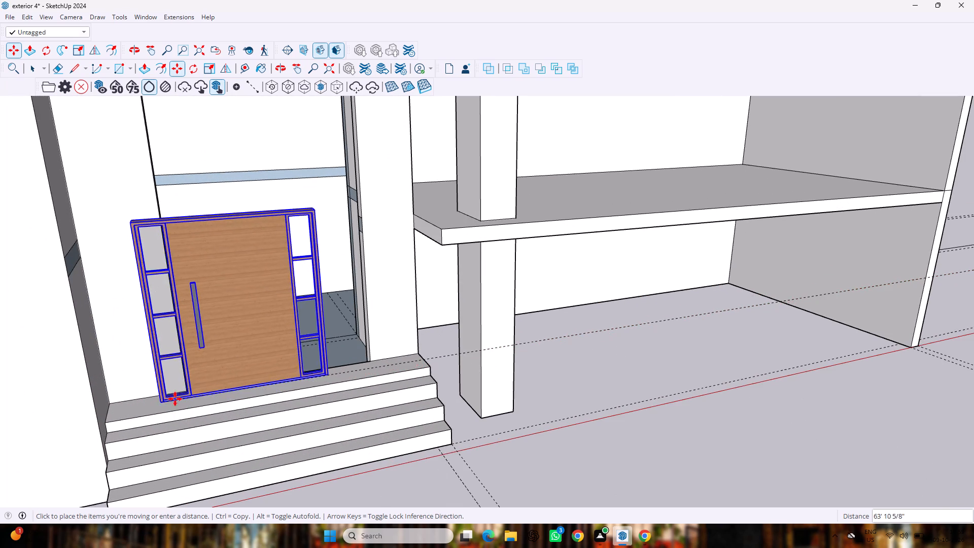
scroll(191, 390, "up", 7)
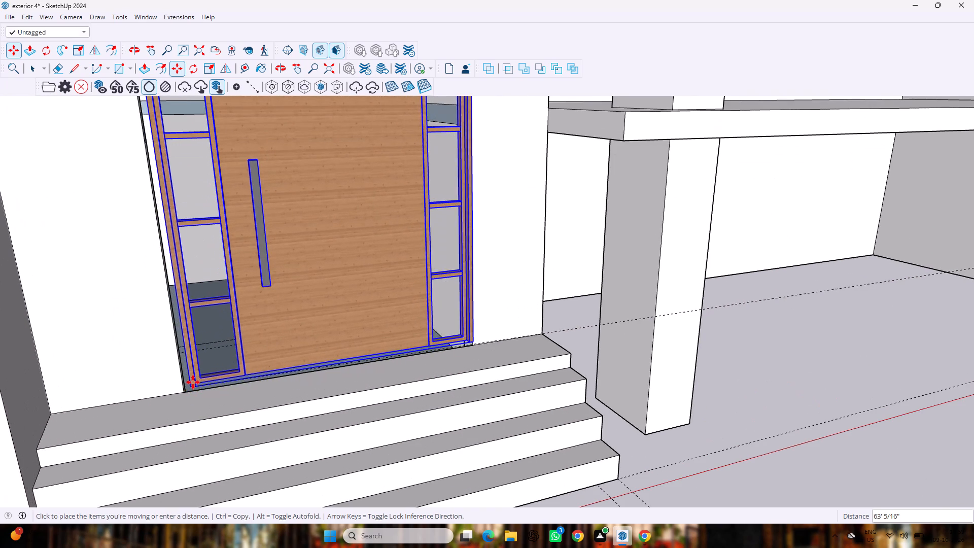
middle_click_drag(197, 374, 152, 385)
scroll(176, 381, "up", 7)
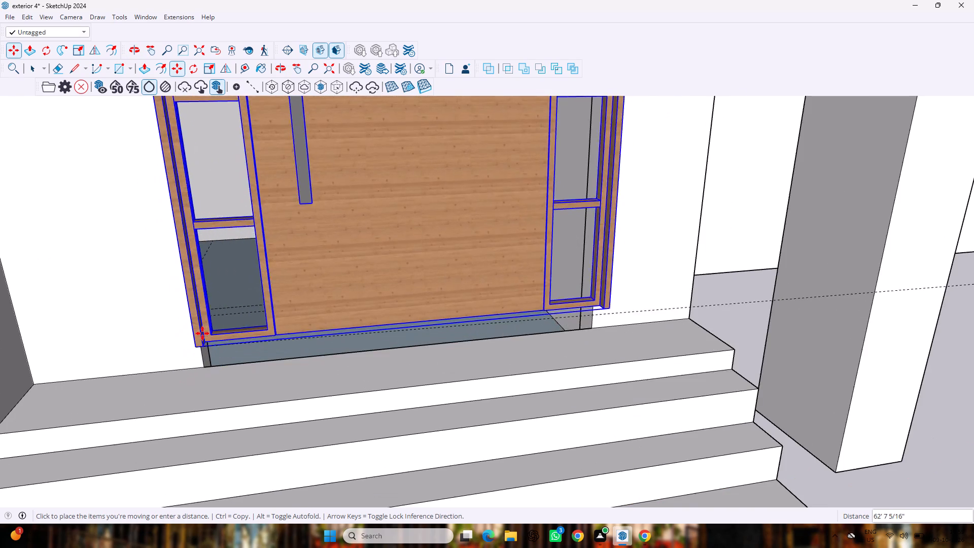
scroll(202, 333, "up", 10)
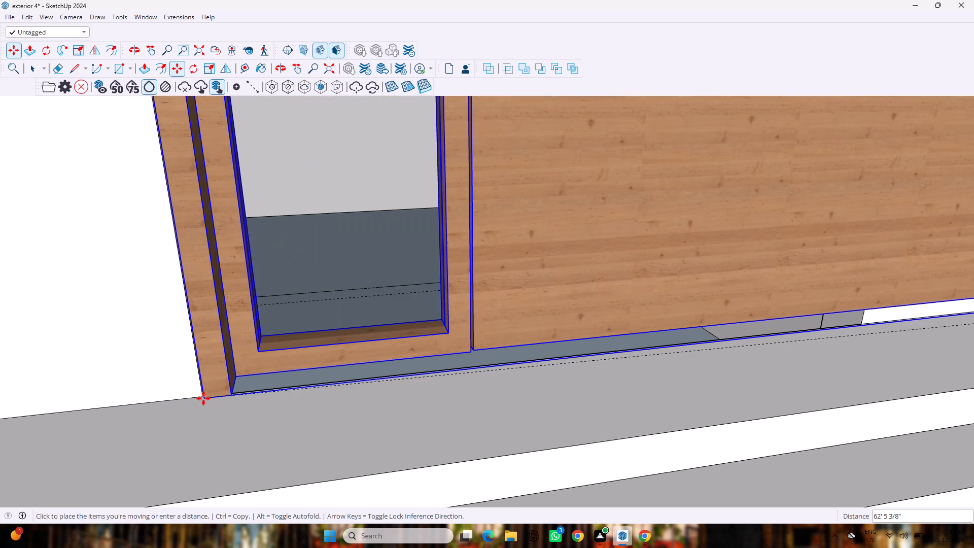
left_click(203, 398)
Begin scaling the wooden door to fit the entrance opening.
scroll(204, 392, "down", 13)
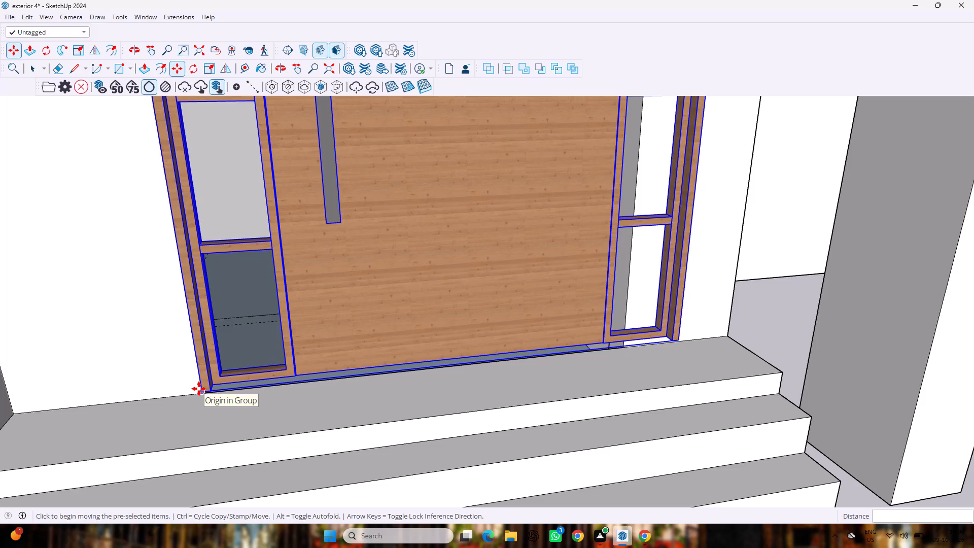
key("s")
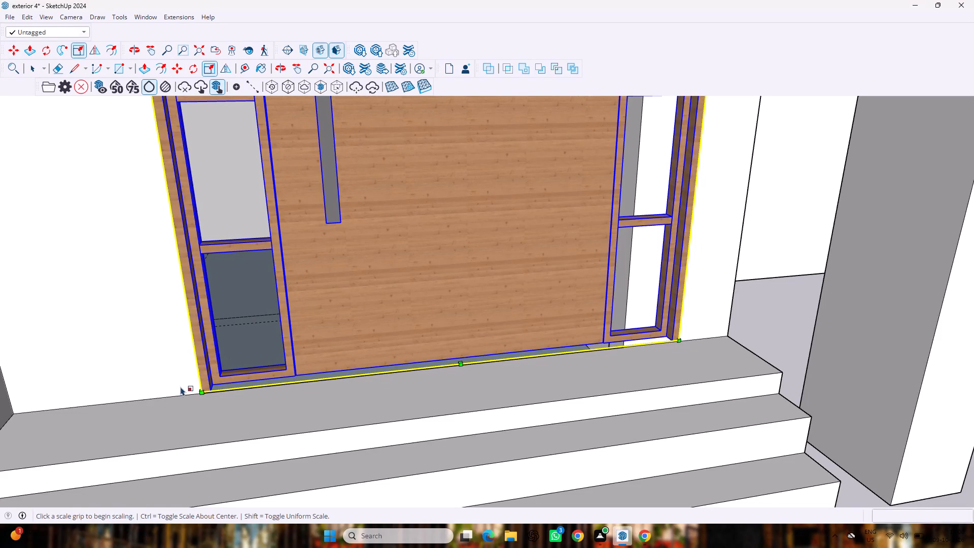
Move the wooden door assembly along the entrance so its bottom outer corner meets the opening's lower corner beside the garage-side wall.
scroll(228, 387, "down", 11)
scroll(305, 265, "up", 3)
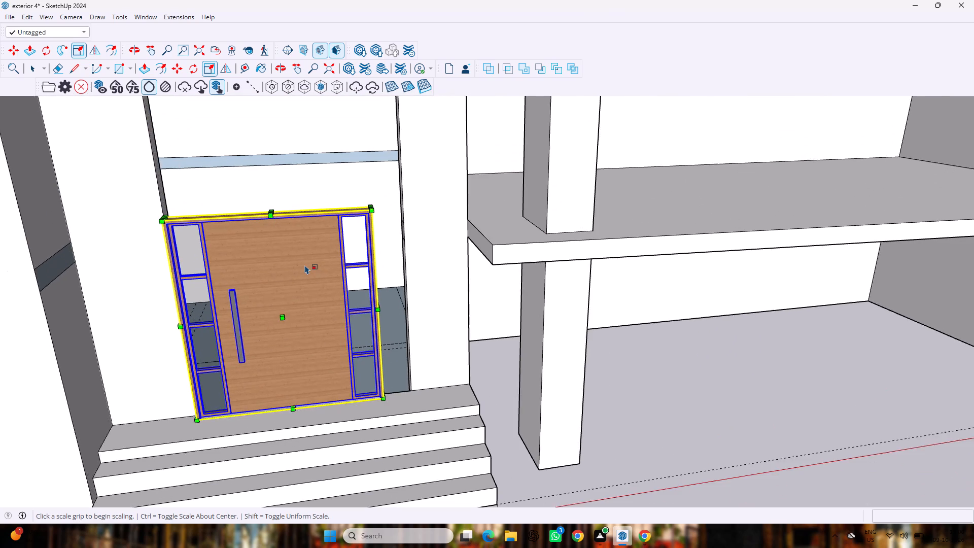
scroll(305, 265, "down", 3)
middle_click_drag(386, 285, 354, 292)
scroll(376, 289, "up", 1)
scroll(335, 291, "up", 1)
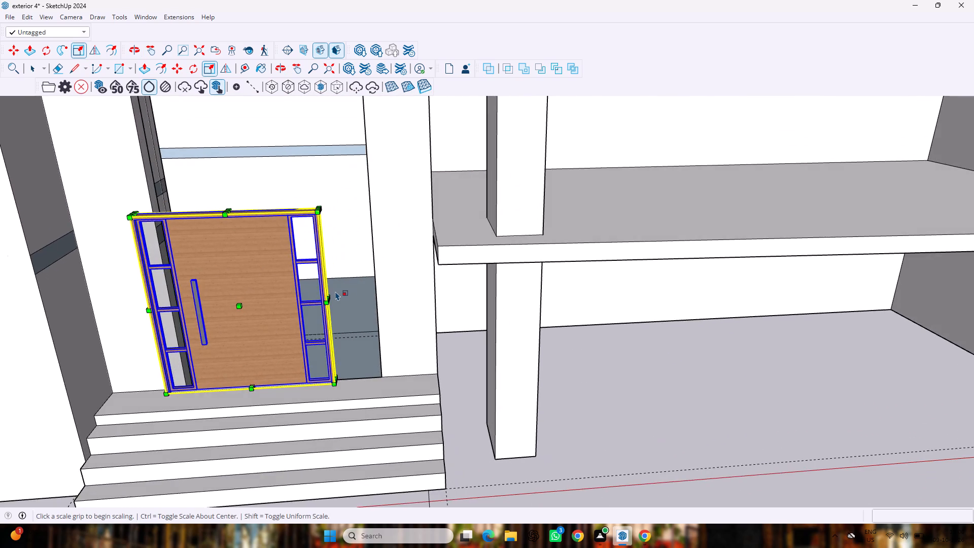
scroll(335, 291, "up", 7)
scroll(335, 291, "down", 5)
scroll(307, 325, "up", 1)
middle_click_drag(306, 327, 295, 326)
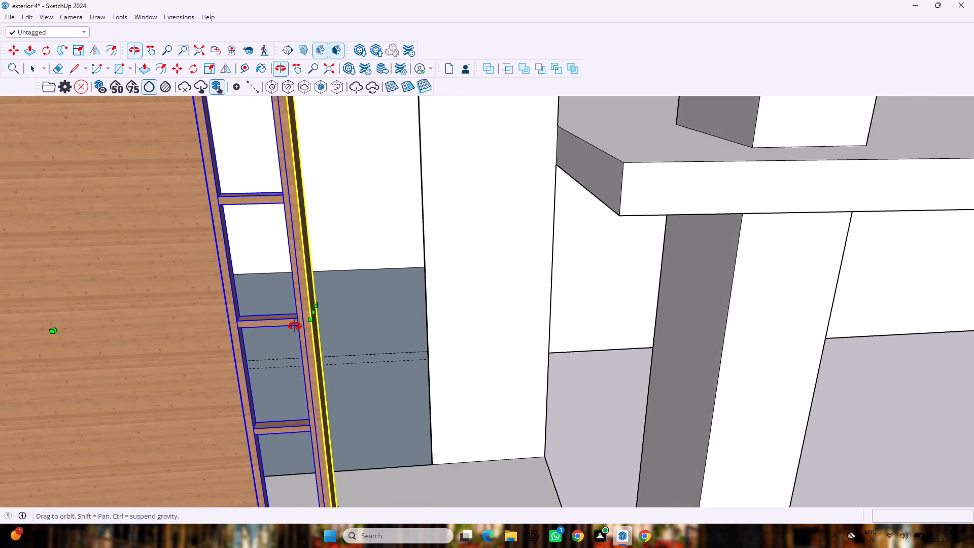
middle_click_drag(295, 326, 287, 321)
scroll(289, 325, "down", 11)
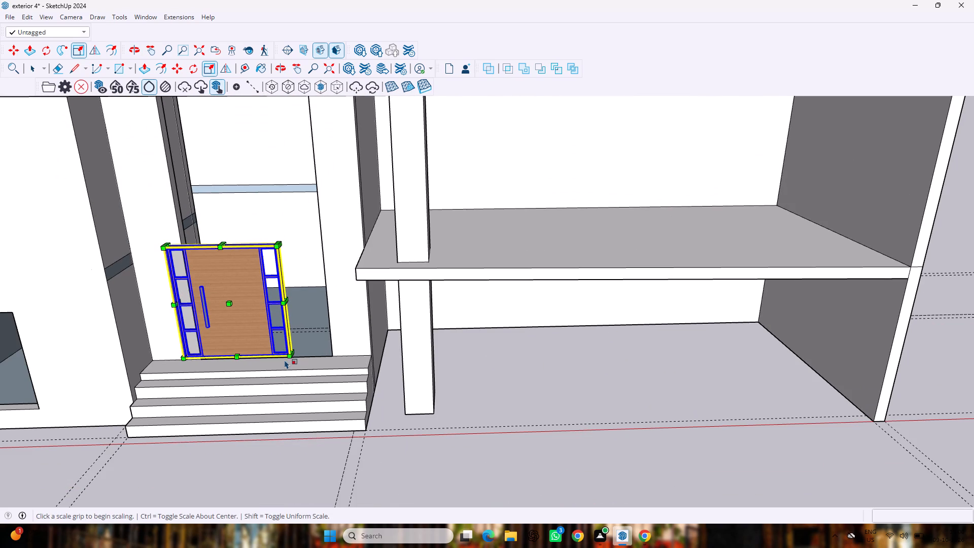
key("m")
scroll(340, 337, "up", 7)
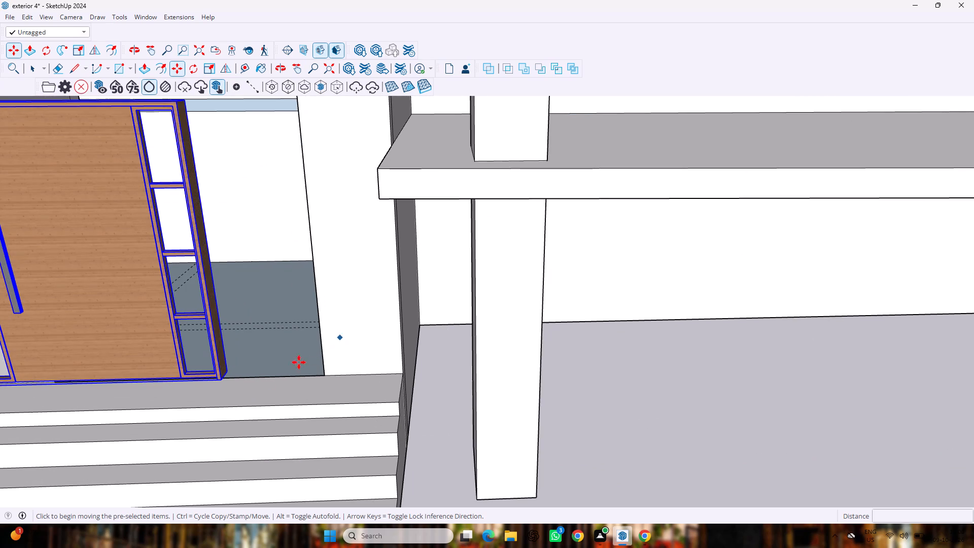
scroll(264, 387, "up", 7)
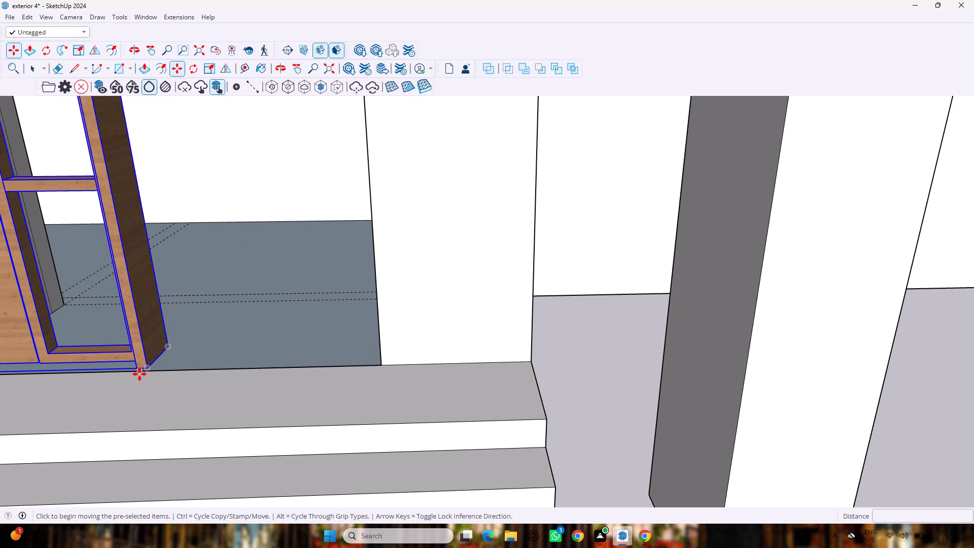
left_click(146, 371)
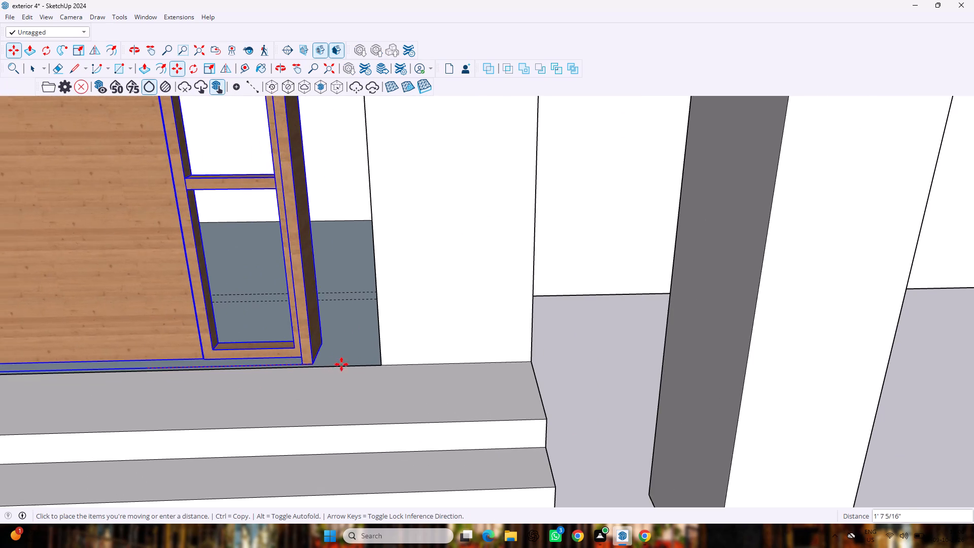
scroll(388, 362, "up", 20)
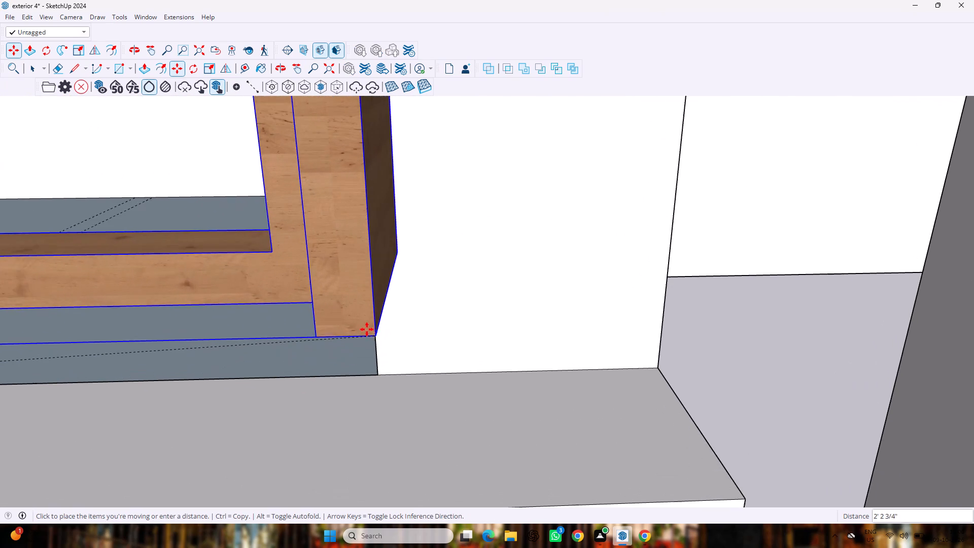
scroll(367, 329, "up", 3)
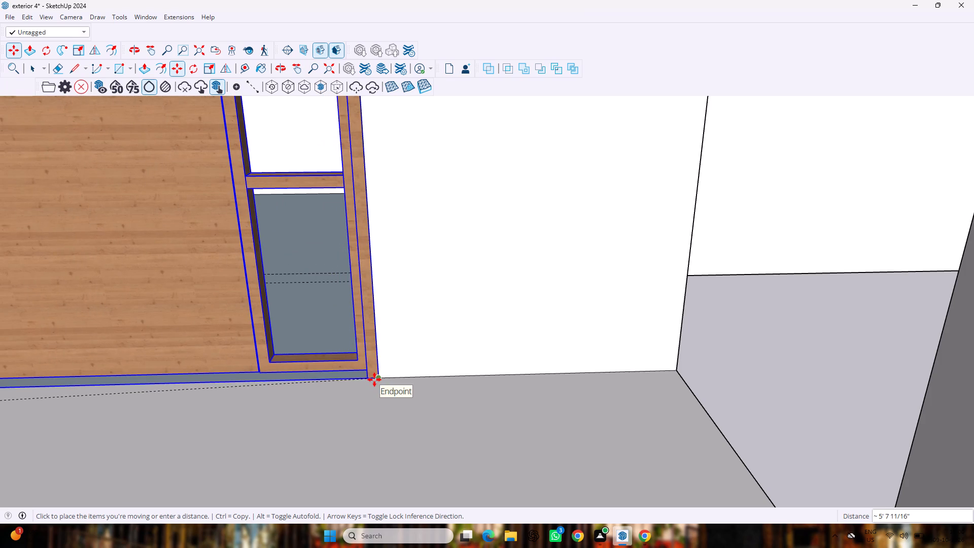
left_click(374, 380)
scroll(374, 381, "down", 20)
scroll(374, 381, "down", 2)
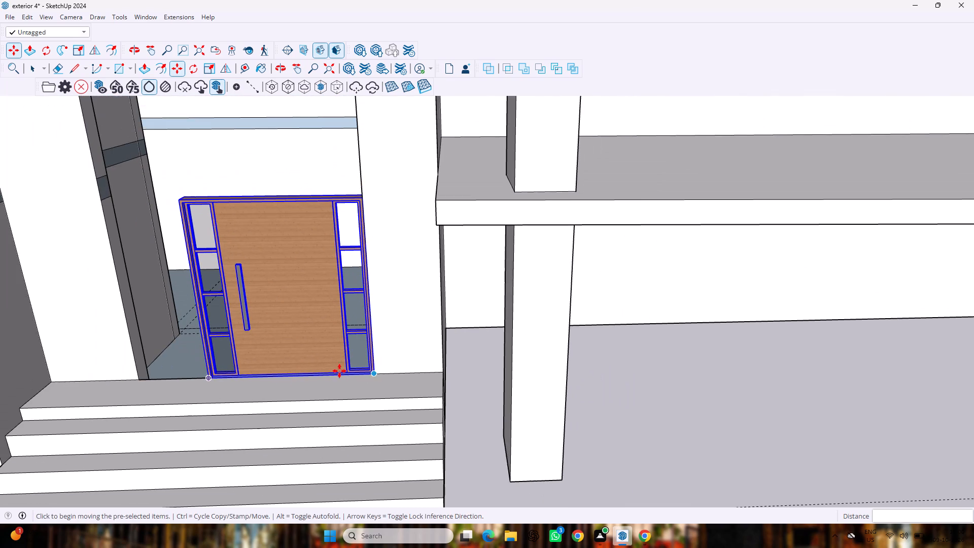
Scale the door assembly's width along the red axis until it reaches the opposite side wall of the entrance opening.
key("s")
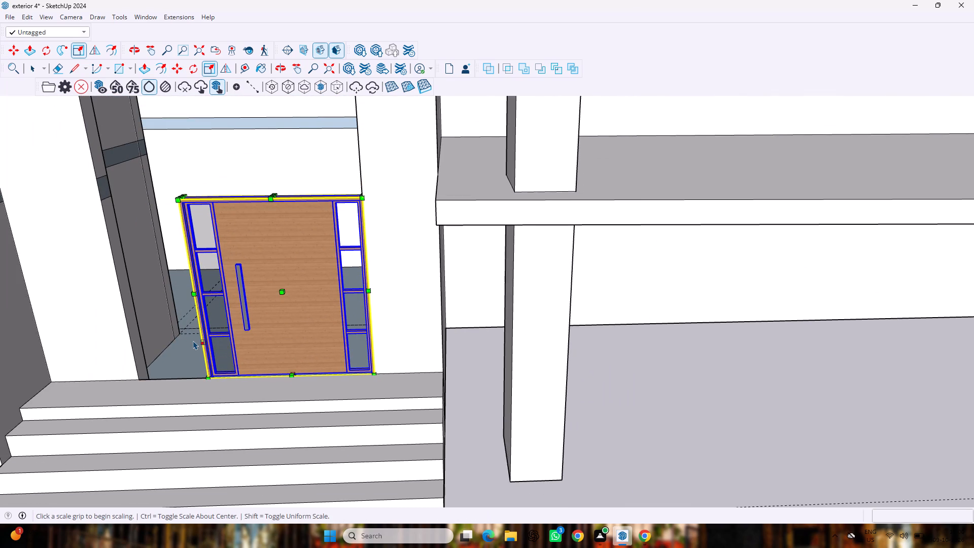
middle_click_drag(165, 293, 397, 236)
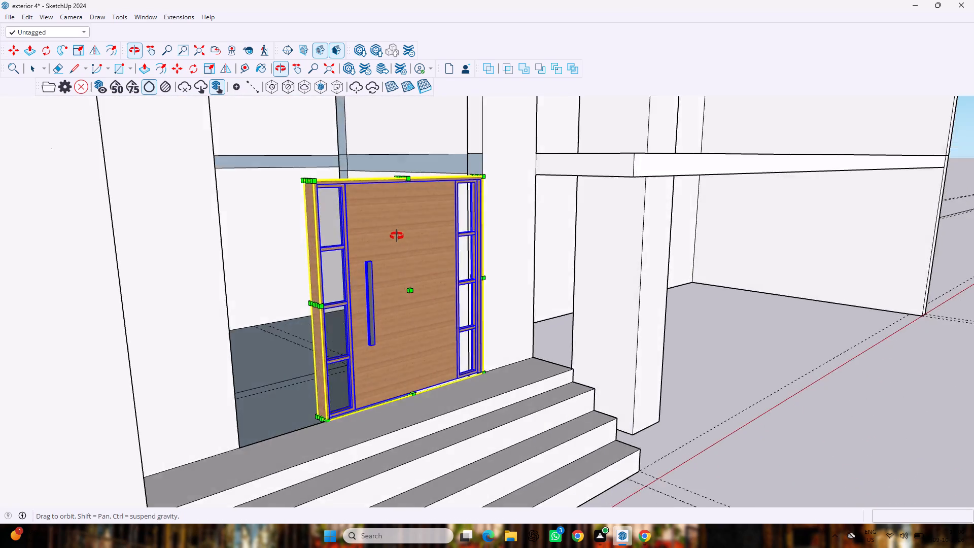
middle_click_drag(397, 236, 434, 232)
scroll(432, 270, "up", 4)
middle_click_drag(442, 264, 441, 279)
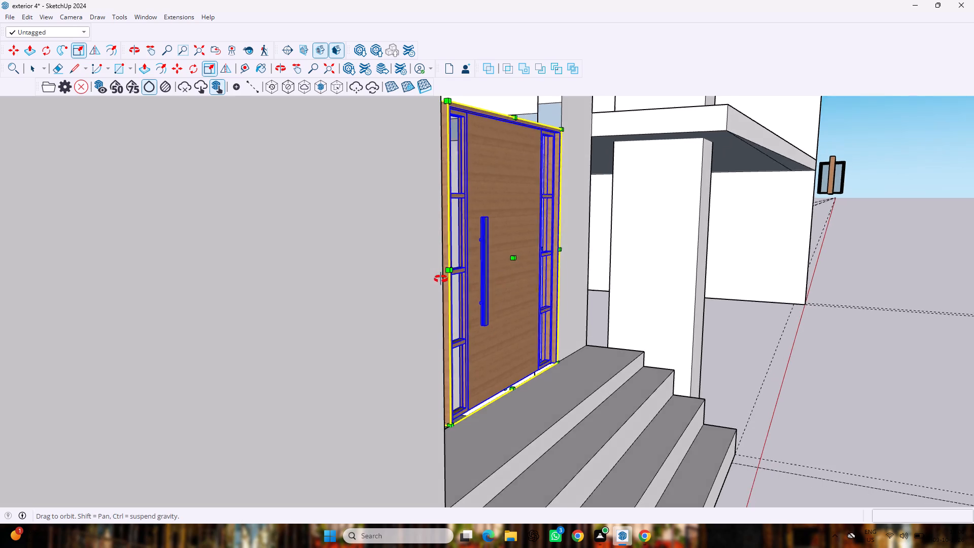
middle_click_drag(441, 279, 372, 292)
scroll(368, 288, "down", 1)
scroll(358, 279, "up", 7)
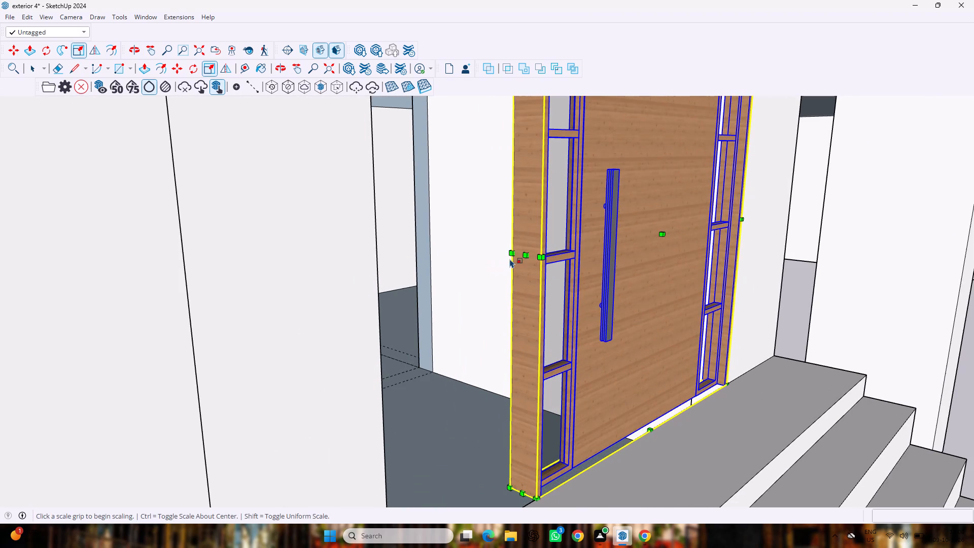
left_click_drag(524, 255, 371, 298)
scroll(372, 299, "down", 13)
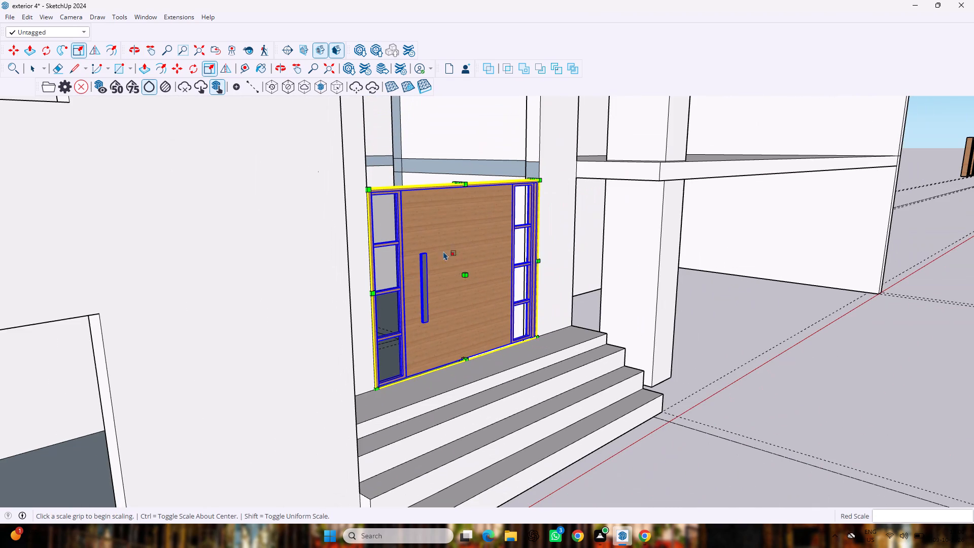
Scale the door assembly taller along the blue axis by a factor of about 1.15.
middle_click_drag(551, 228, 336, 243)
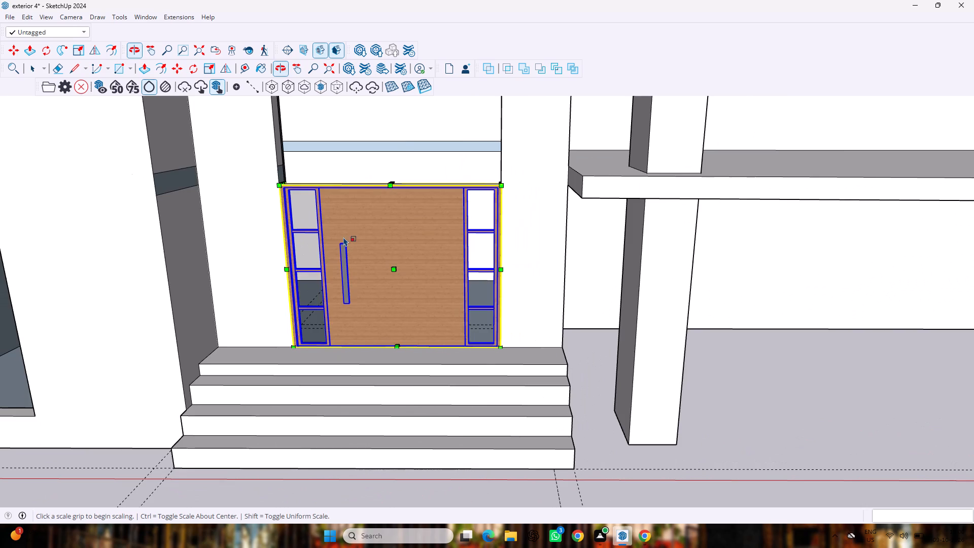
scroll(348, 232, "up", 3)
middle_click_drag(353, 103, 363, 222)
middle_click(363, 222)
scroll(362, 220, "up", 4)
scroll(362, 219, "down", 7)
scroll(352, 197, "up", 1)
middle_click_drag(352, 197, 274, 238)
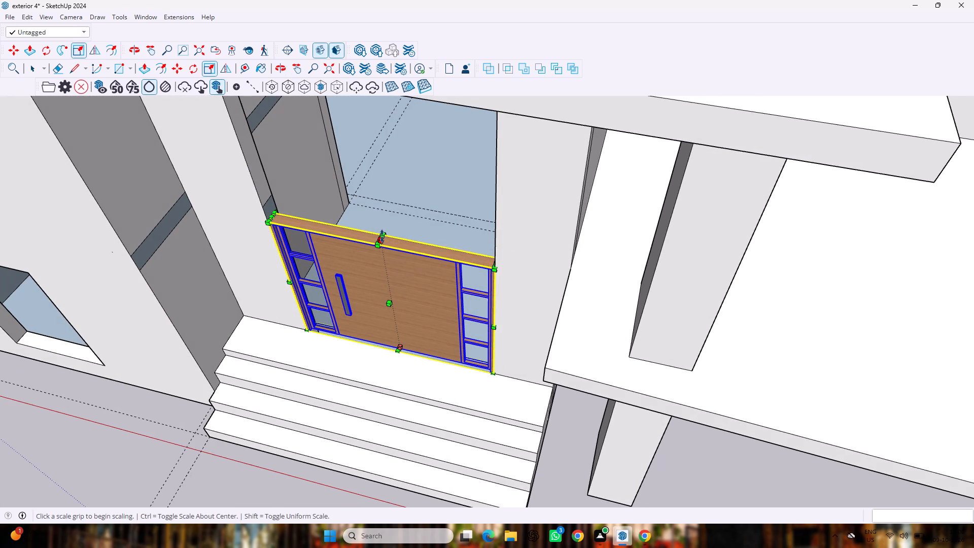
left_click_drag(382, 236, 392, 224)
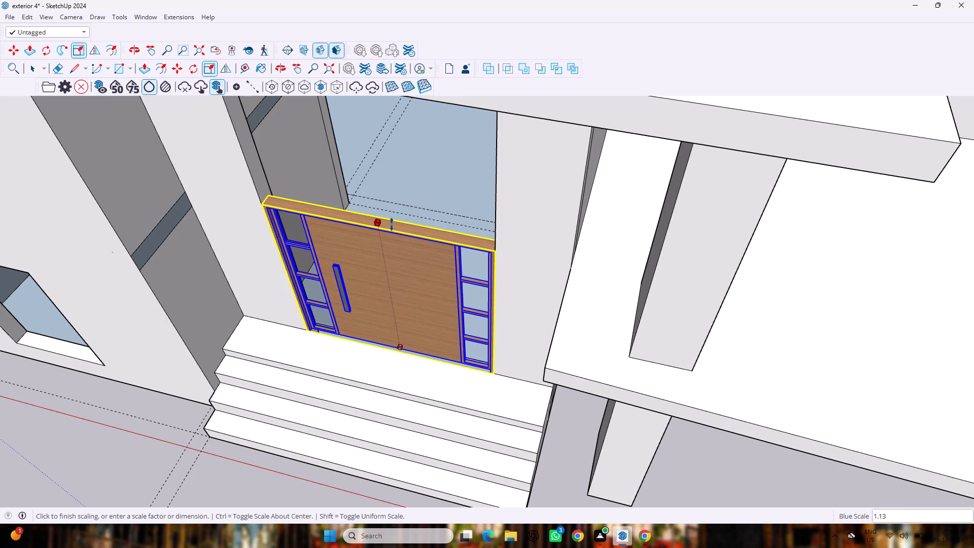
left_click_drag(392, 224, 408, 226)
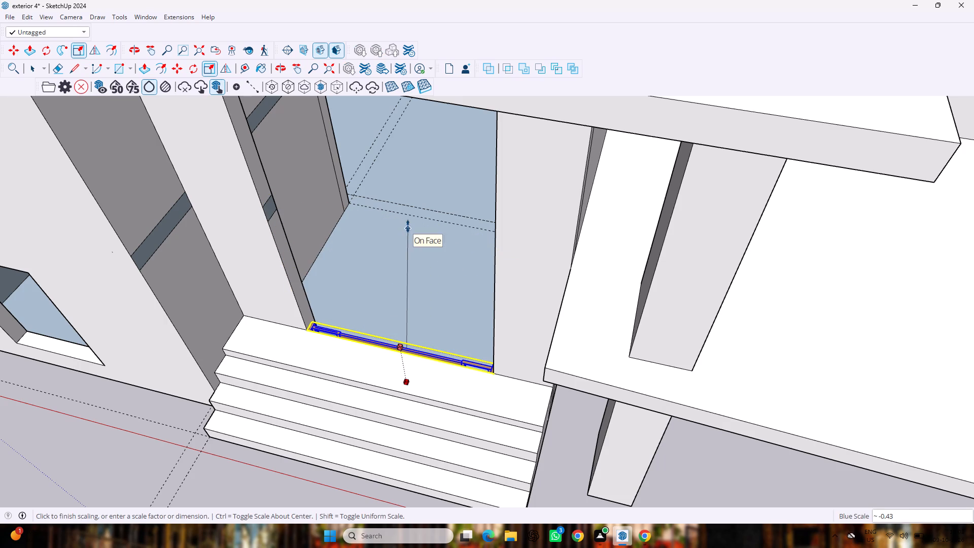
left_click_drag(408, 226, 304, 224)
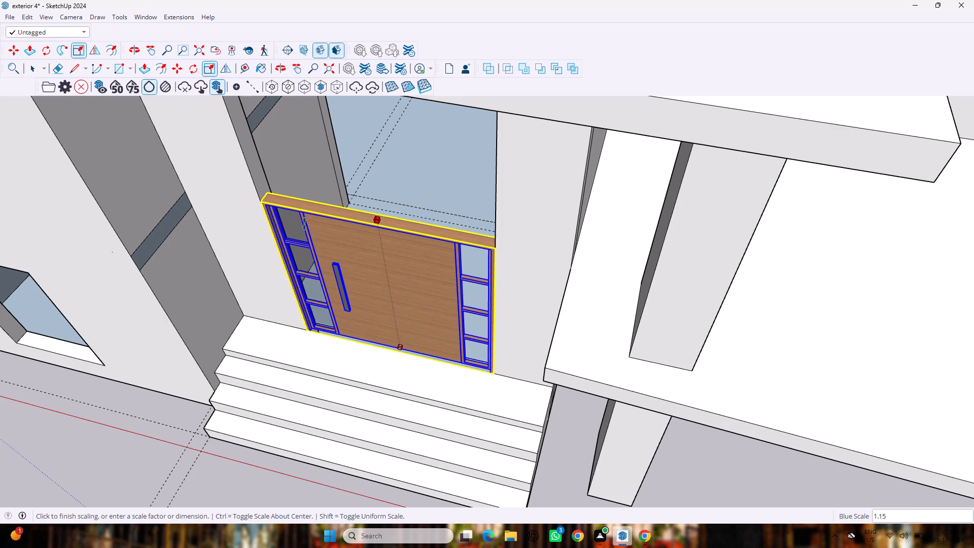
left_click_drag(304, 224, 313, 227)
Scale the door assembly's height up again from its top edge by a blue-axis factor of 1.16.
middle_click_drag(319, 208, 321, 208)
scroll(319, 208, "up", 1)
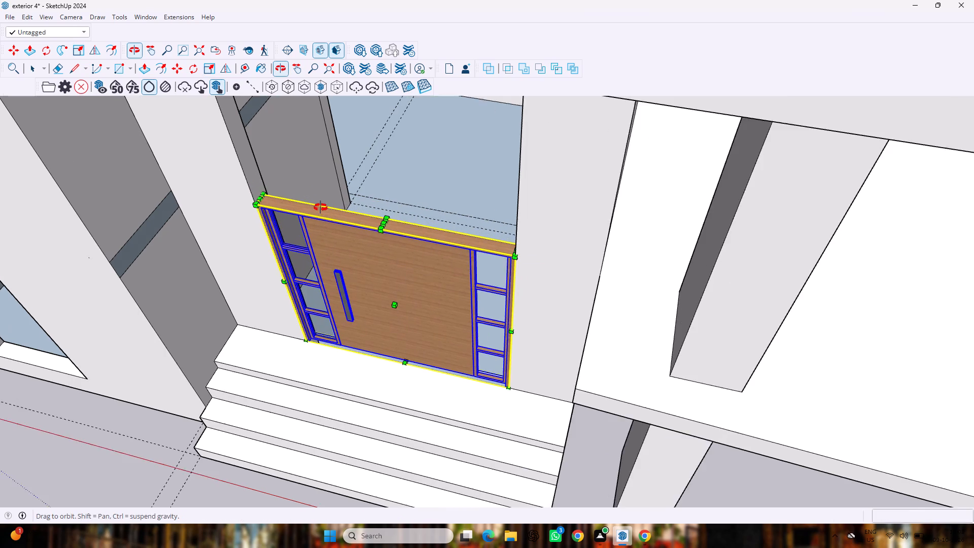
middle_click_drag(321, 208, 343, 161)
middle_click_drag(343, 161, 352, 113)
scroll(350, 122, "up", 1)
scroll(352, 108, "down", 14)
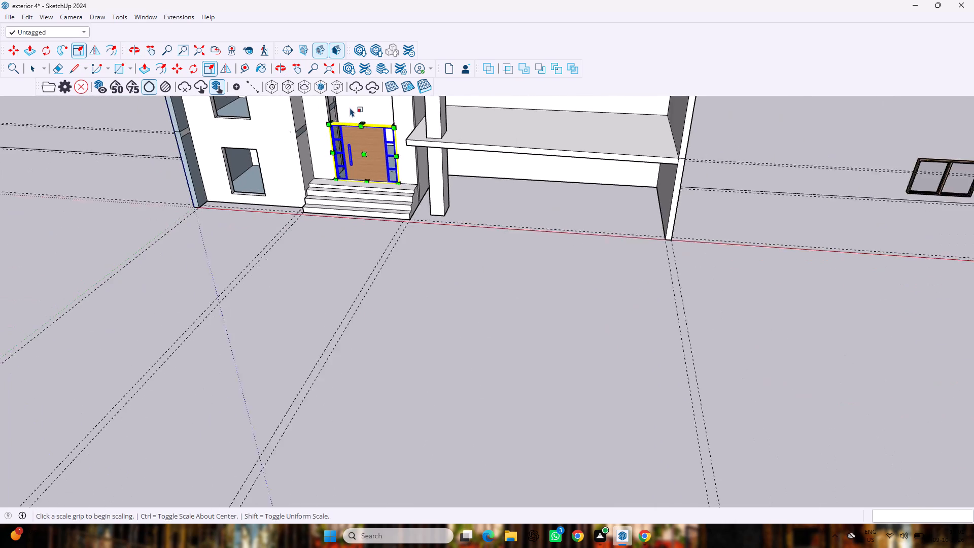
scroll(350, 108, "down", 15)
scroll(358, 113, "up", 5)
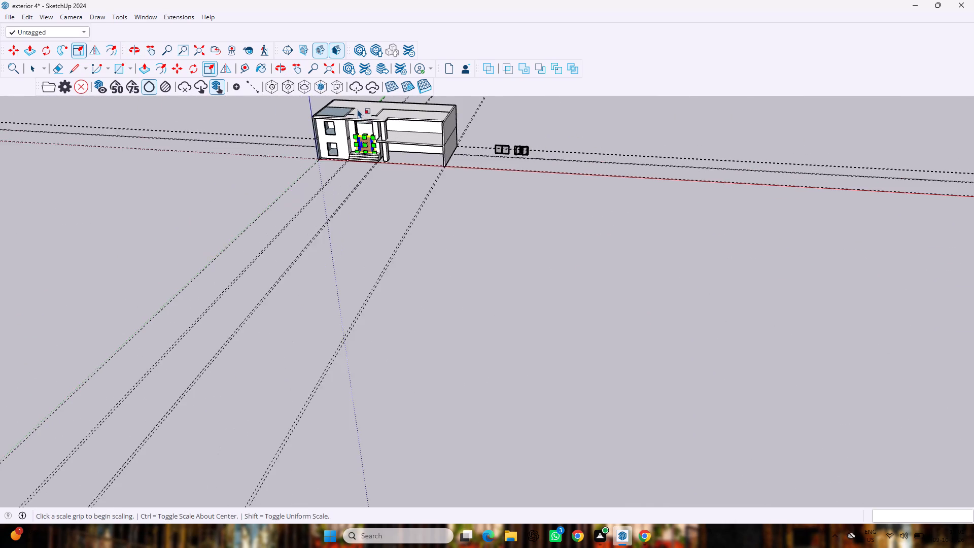
scroll(358, 109, "up", 13)
middle_click_drag(375, 163, 386, 121)
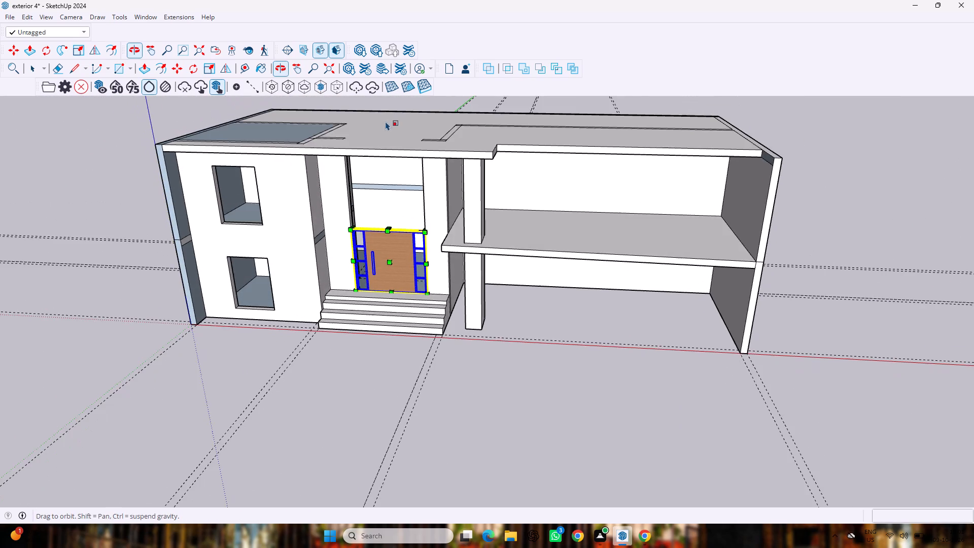
scroll(369, 191, "up", 7)
scroll(371, 177, "down", 4)
scroll(369, 192, "up", 4)
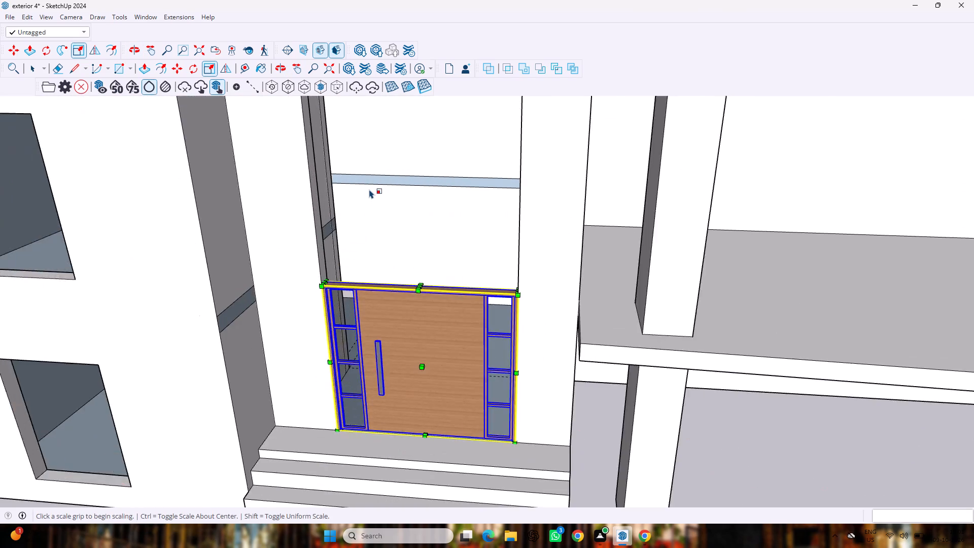
scroll(369, 189, "up", 2)
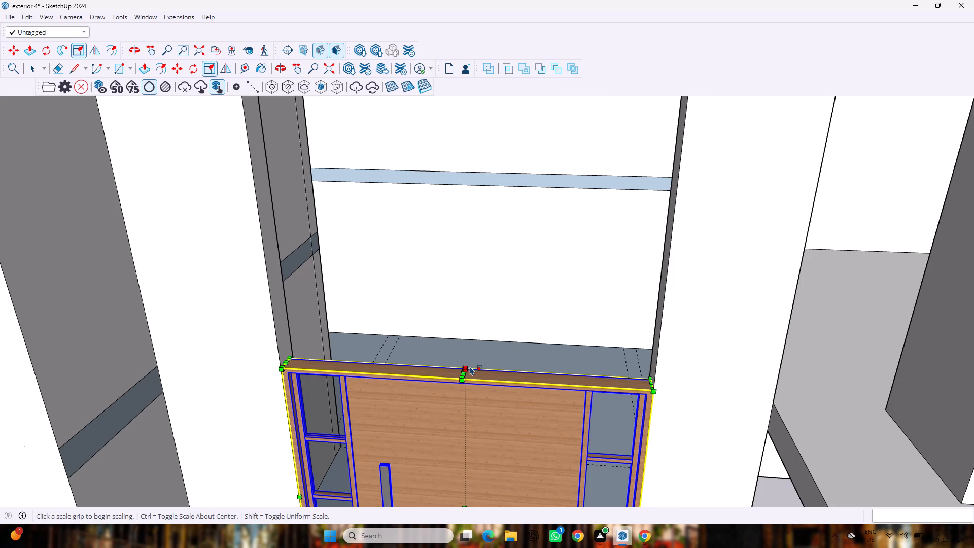
left_click_drag(466, 371, 468, 327)
scroll(467, 325, "down", 2)
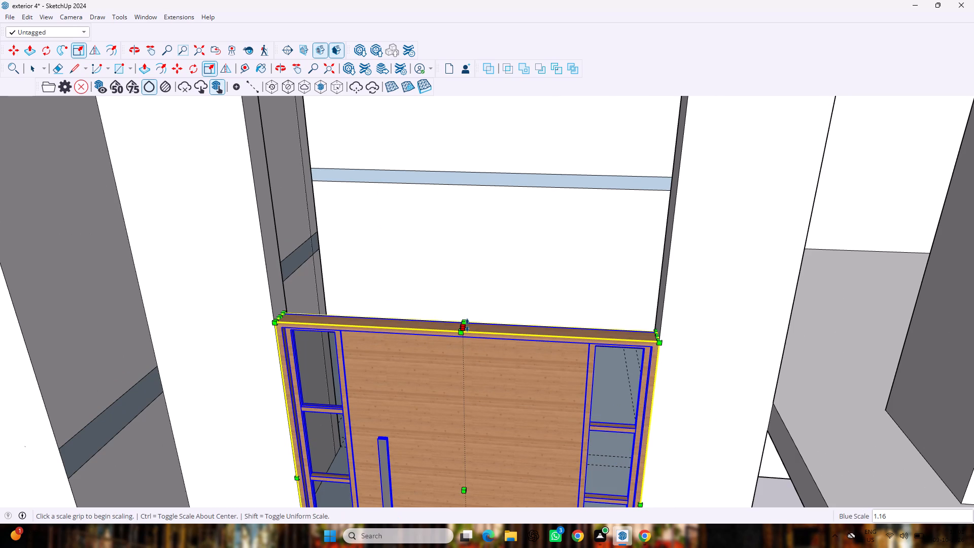
scroll(467, 325, "down", 6)
scroll(453, 272, "up", 3)
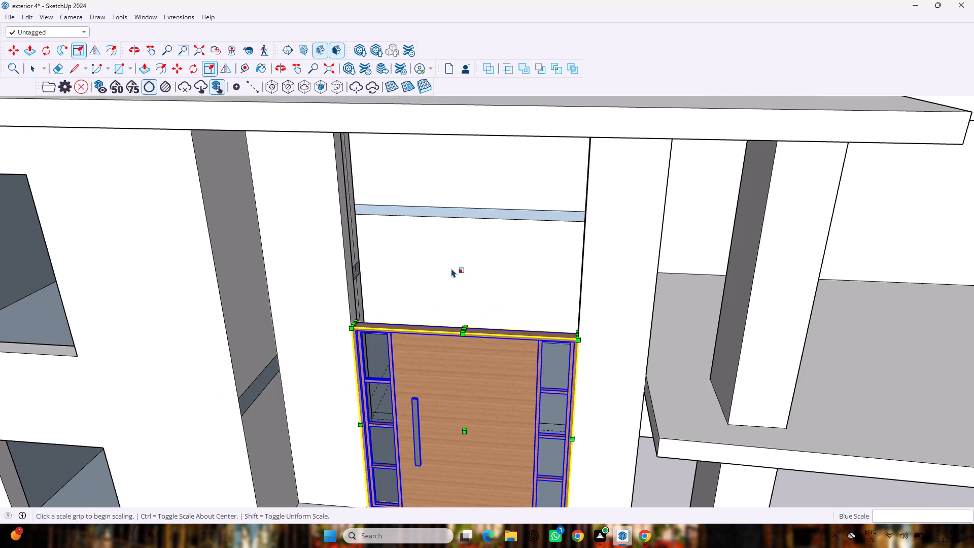
Copy the wooden door assembly and place the copy directly on top of it, with its lower outer corner on the door's upper corner.
scroll(451, 268, "down", 2)
scroll(450, 264, "up", 3)
middle_click_drag(449, 258, 453, 215)
scroll(449, 258, "up", 1)
scroll(453, 215, "down", 11)
scroll(418, 160, "up", 3)
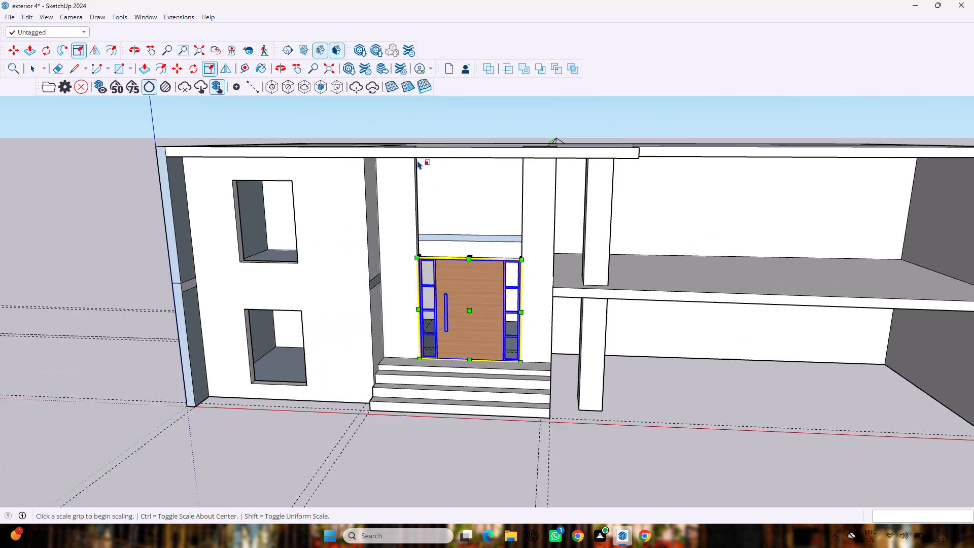
scroll(418, 160, "up", 1)
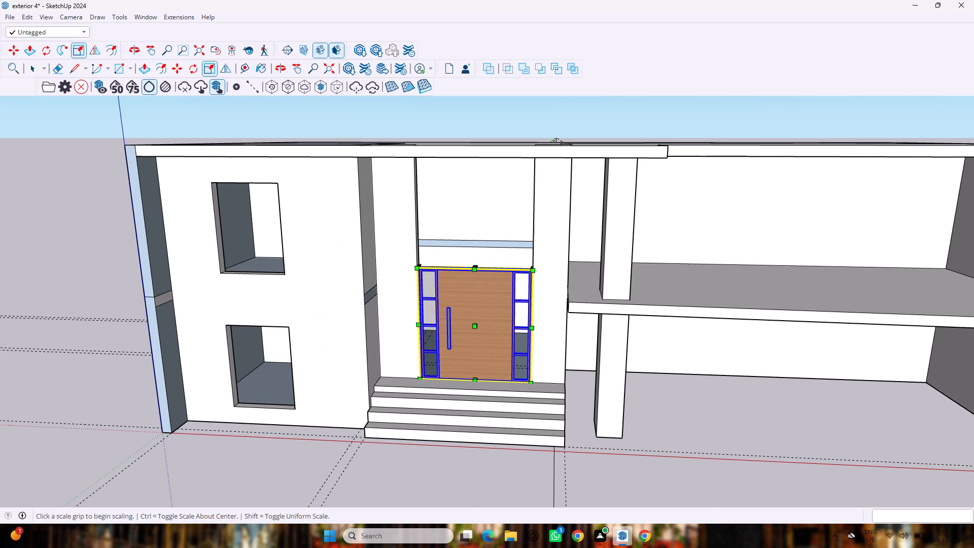
key("space")
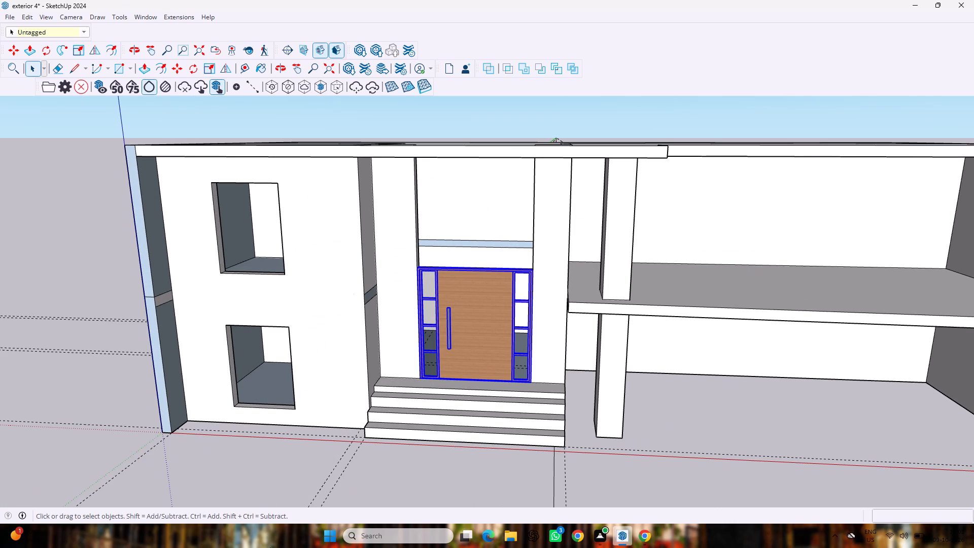
key("ctrl+c")
key("ctrl+v")
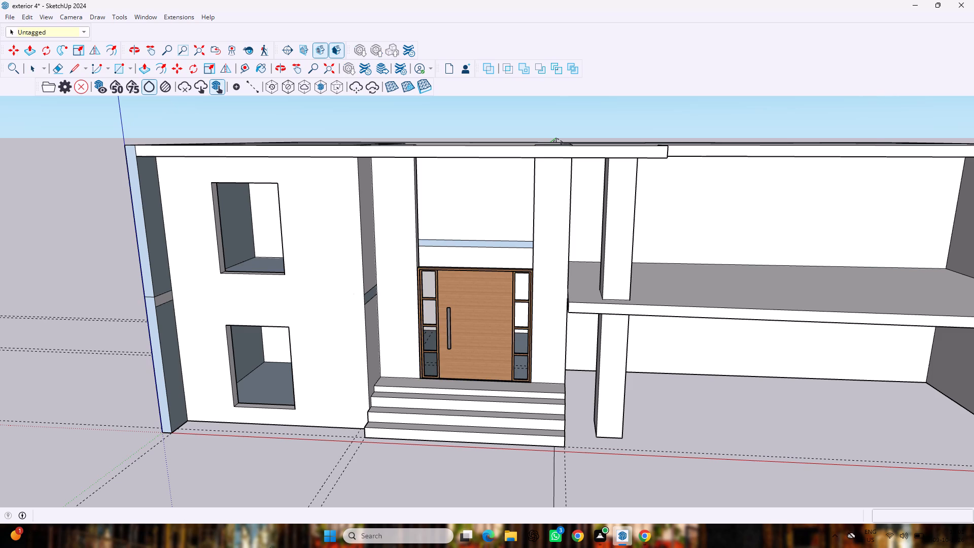
scroll(461, 253, "up", 5)
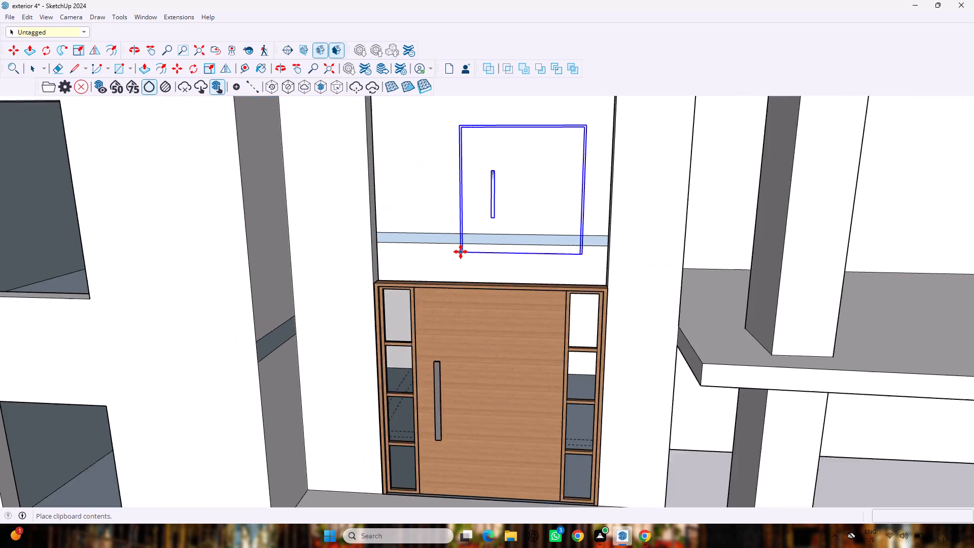
scroll(461, 252, "up", 5)
scroll(446, 255, "down", 3)
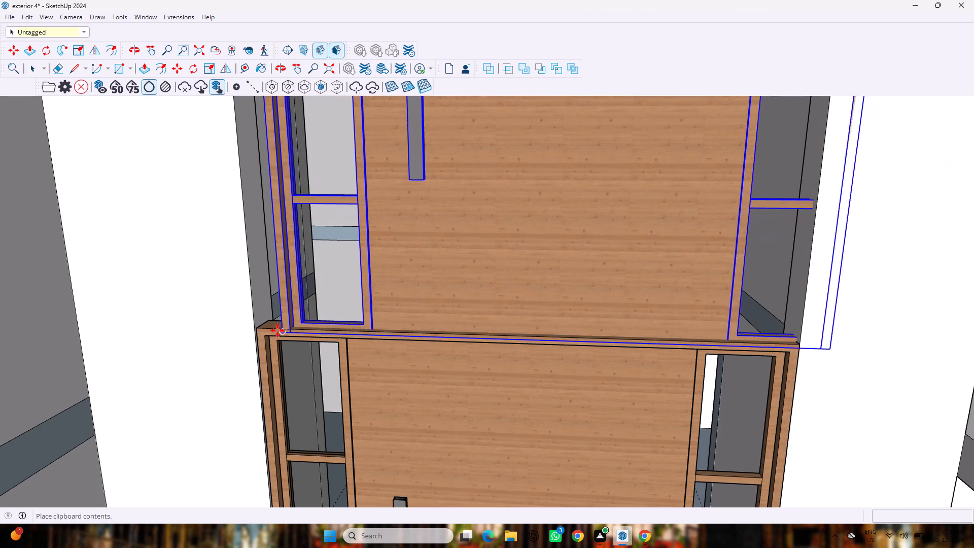
left_click(255, 329)
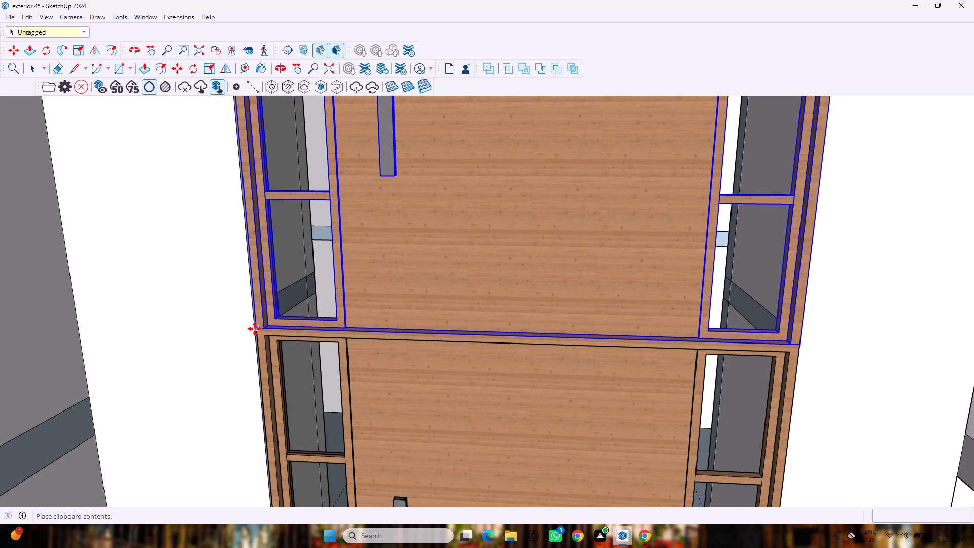
scroll(255, 329, "down", 16)
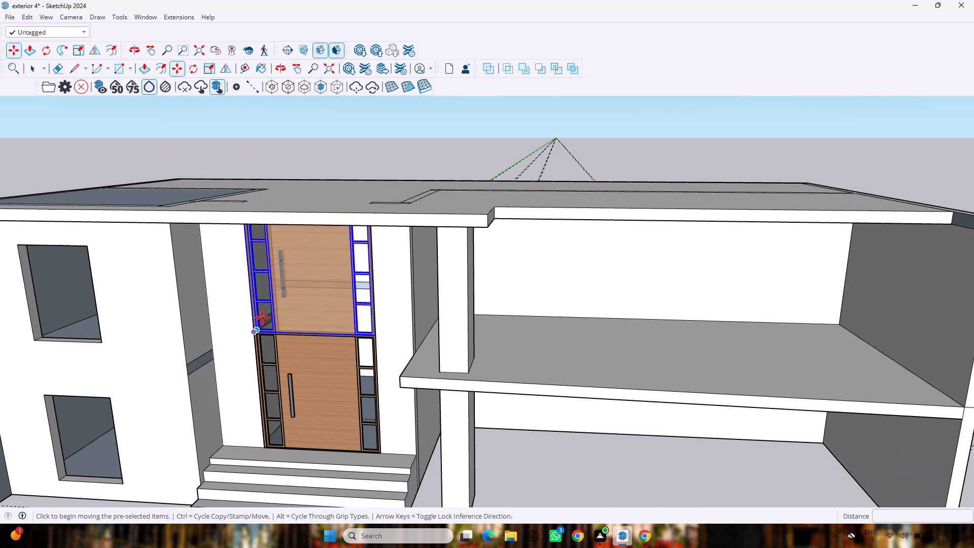
Scale the upper door copy along the green and blue axes from its top edge so it fits beneath the roof slab.
key("s")
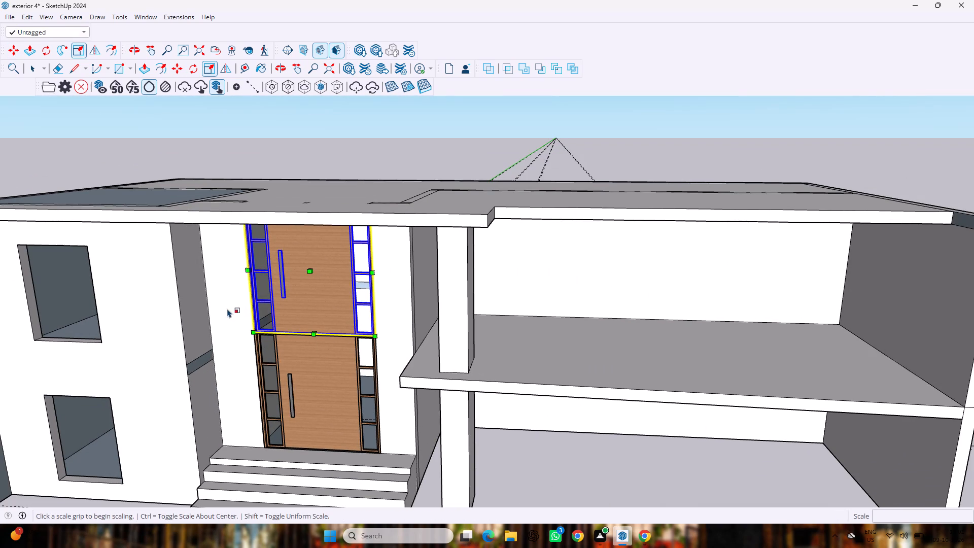
scroll(237, 305, "down", 5)
middle_click_drag(298, 265, 319, 184)
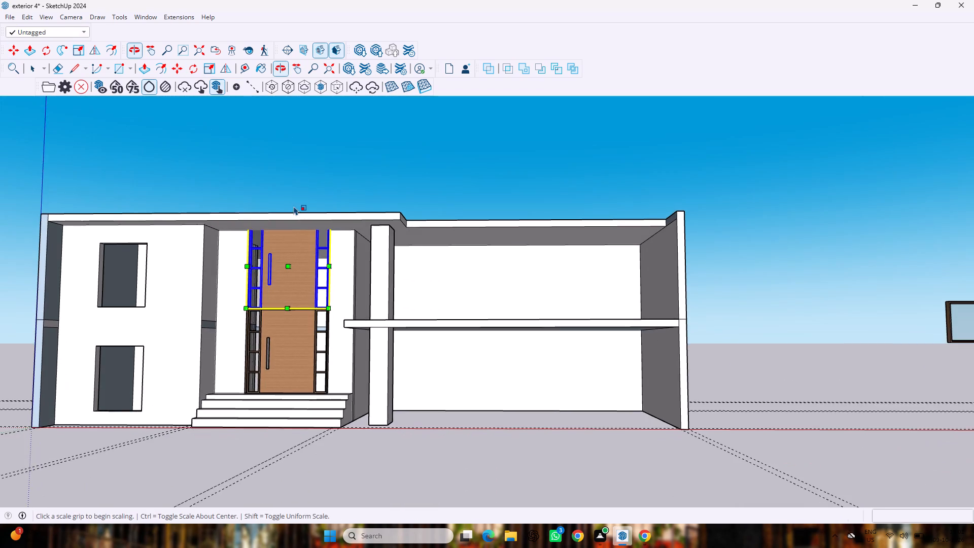
scroll(244, 246, "up", 5)
scroll(315, 215, "up", 2)
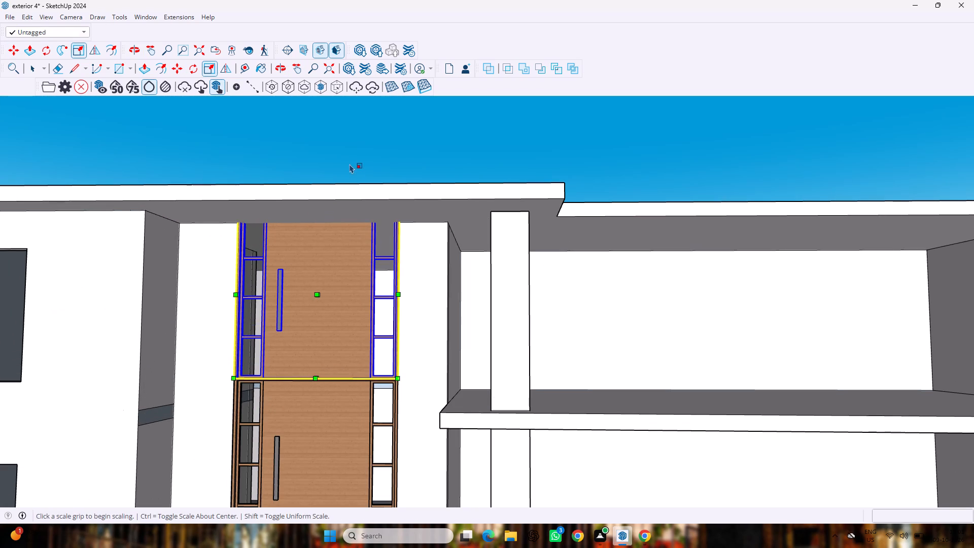
middle_click_drag(350, 163, 363, 293)
scroll(199, 516, "up", 3)
scroll(268, 515, "up", 1)
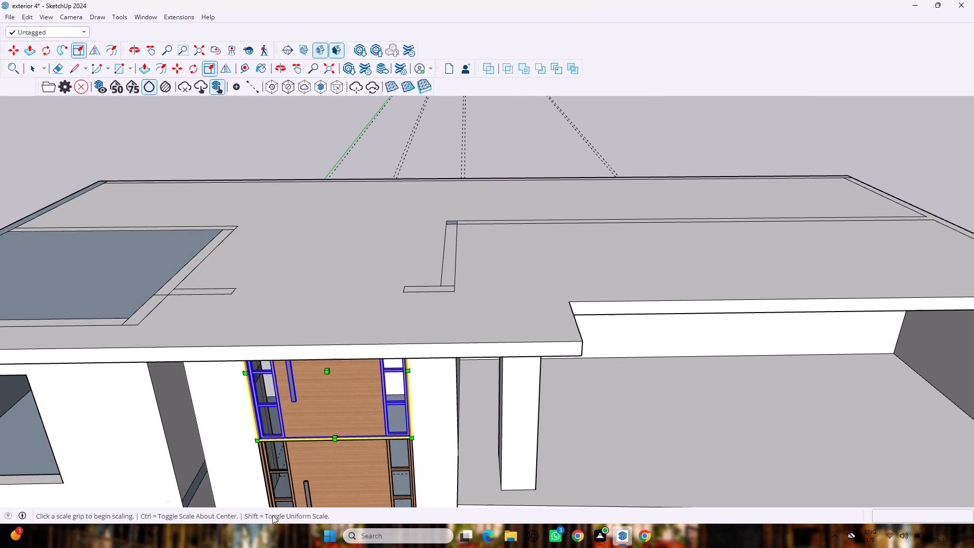
scroll(272, 515, "up", 3)
scroll(368, 439, "up", 3)
scroll(372, 305, "up", 1)
scroll(325, 330, "up", 2)
middle_click_drag(325, 329, 337, 193)
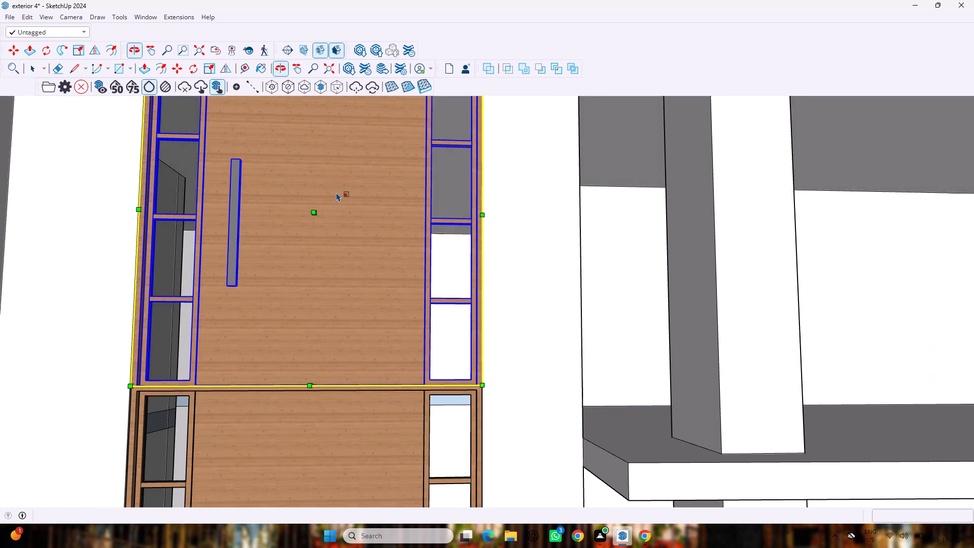
scroll(290, 104, "down", 12)
scroll(306, 127, "up", 2)
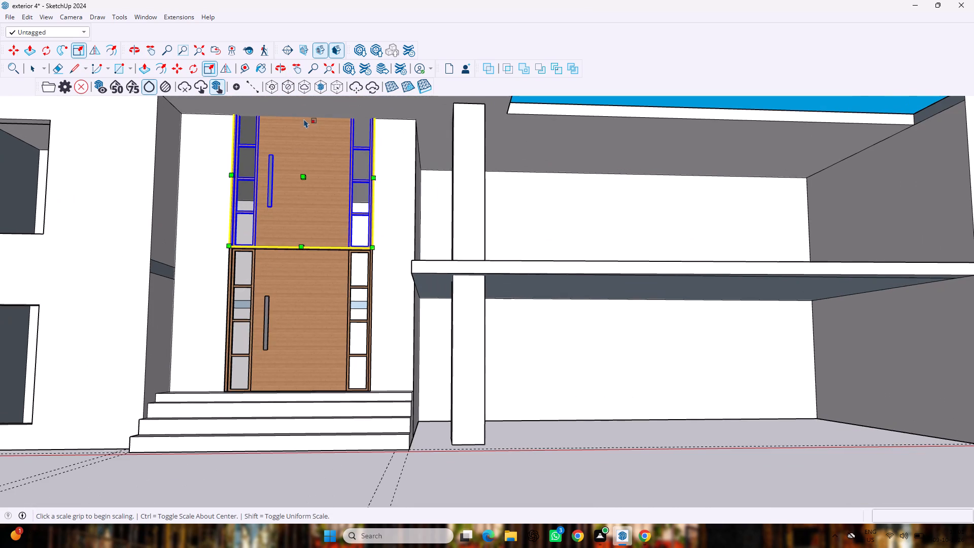
left_click_drag(303, 112, 308, 139)
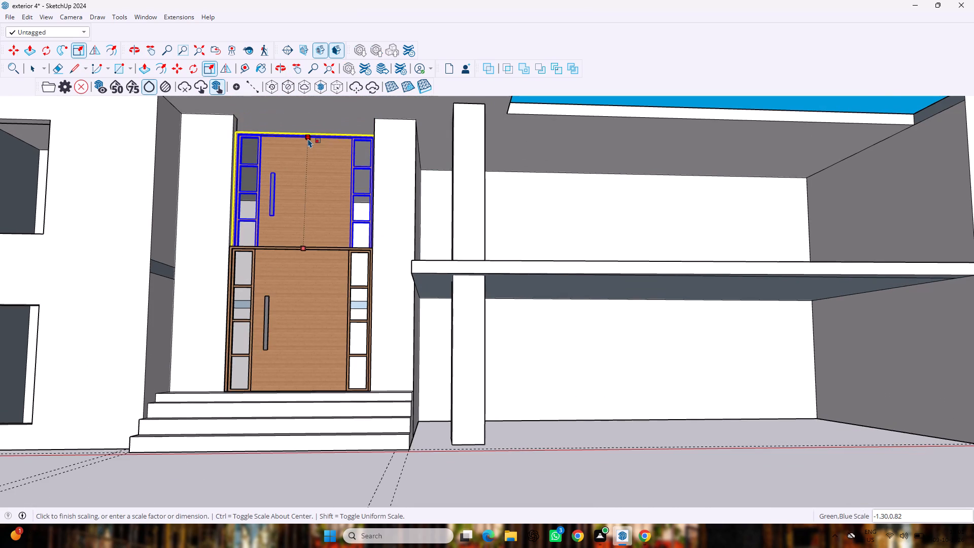
left_click_drag(308, 139, 308, 124)
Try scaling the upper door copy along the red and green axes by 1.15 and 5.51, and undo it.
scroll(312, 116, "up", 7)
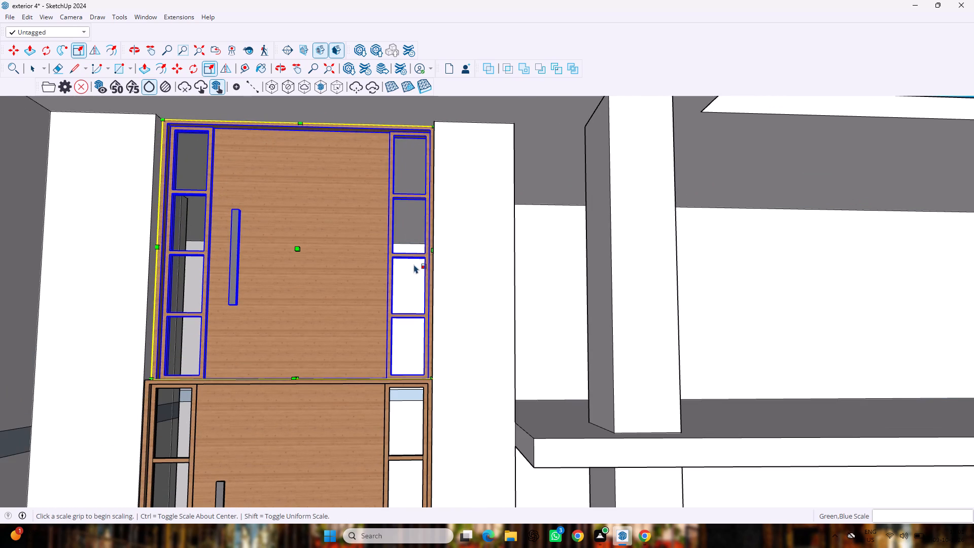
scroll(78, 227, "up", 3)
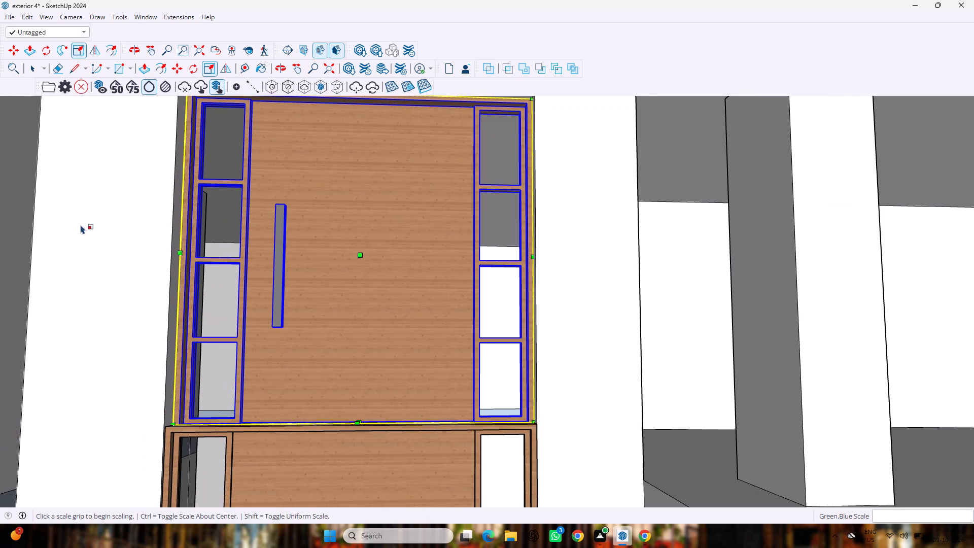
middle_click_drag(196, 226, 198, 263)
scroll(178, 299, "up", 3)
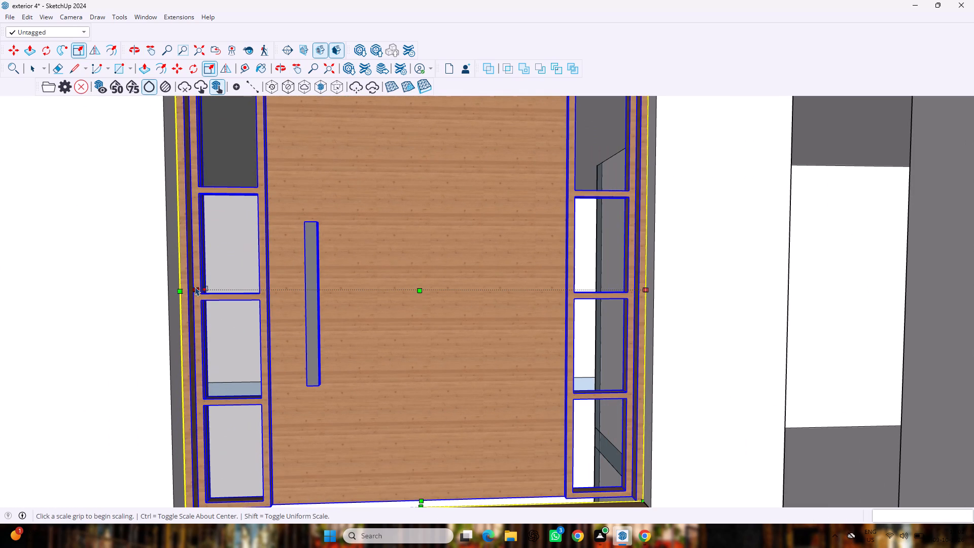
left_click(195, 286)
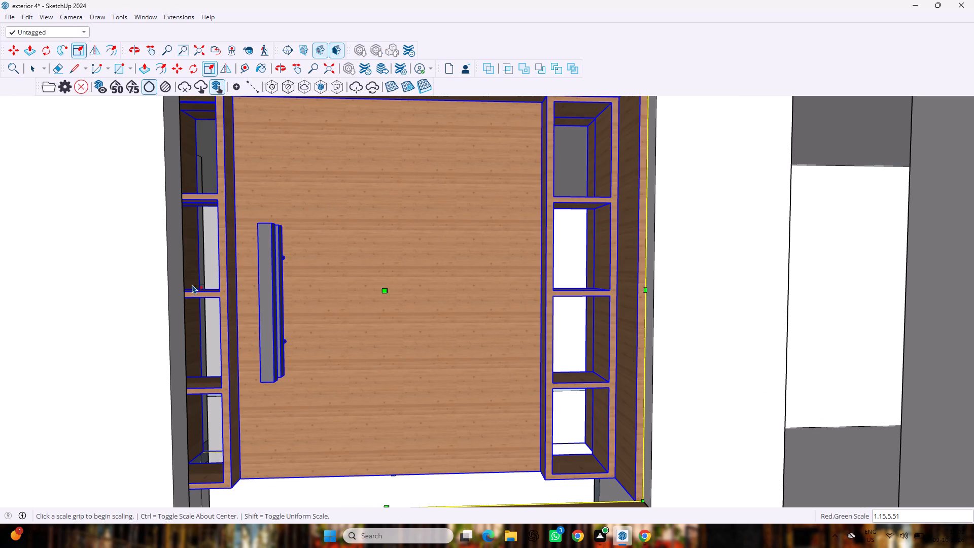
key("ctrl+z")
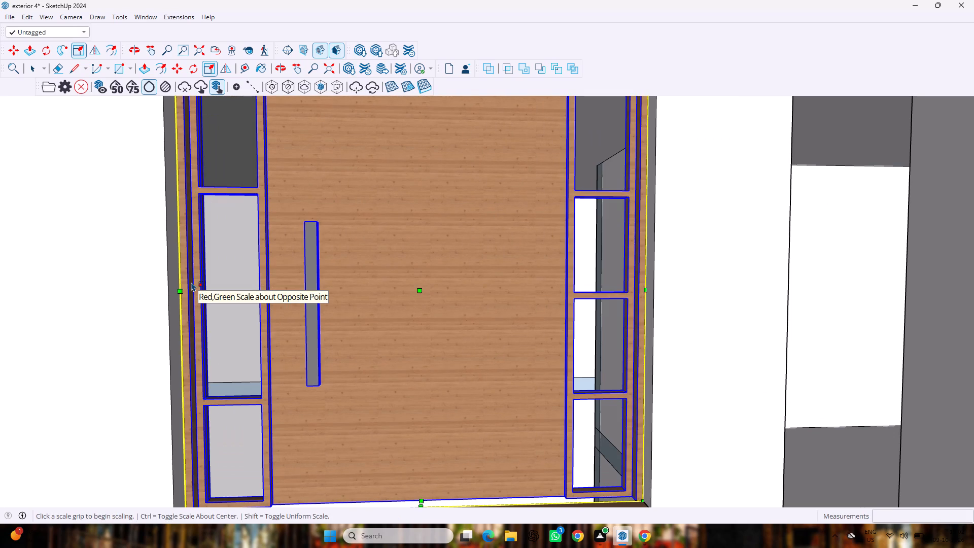
Move the upper door copy about 5 7/8" so its lower garage-side corner meets the lower door's top corner, and clear the selection.
scroll(164, 285, "up", 2)
middle_click_drag(164, 285, 193, 302)
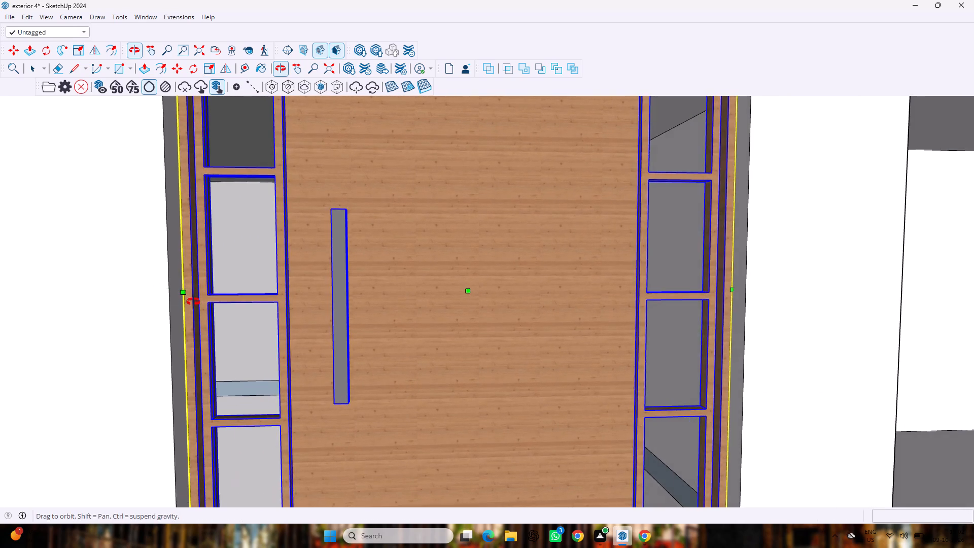
middle_click_drag(193, 302, 227, 304)
scroll(227, 304, "down", 10)
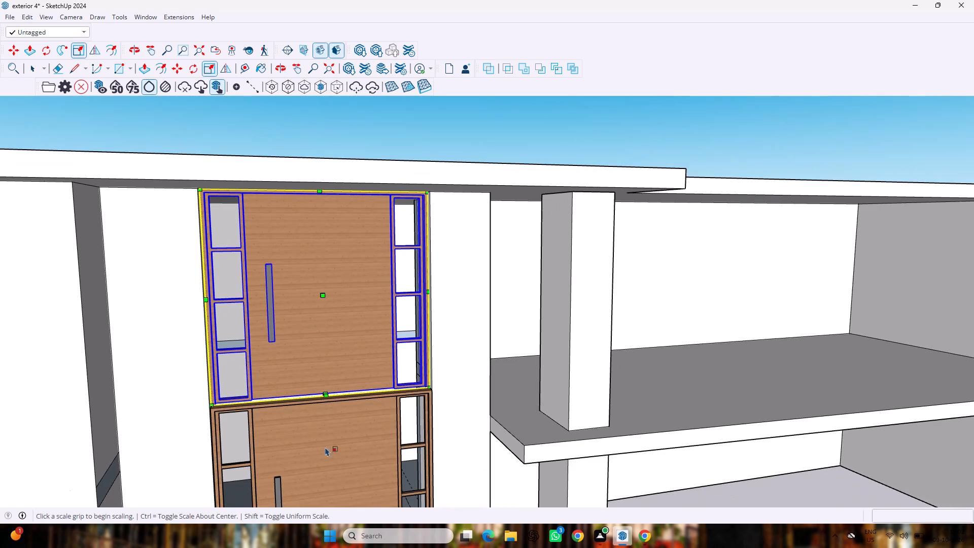
scroll(345, 455, "up", 7)
scroll(355, 423, "down", 1)
scroll(353, 414, "up", 4)
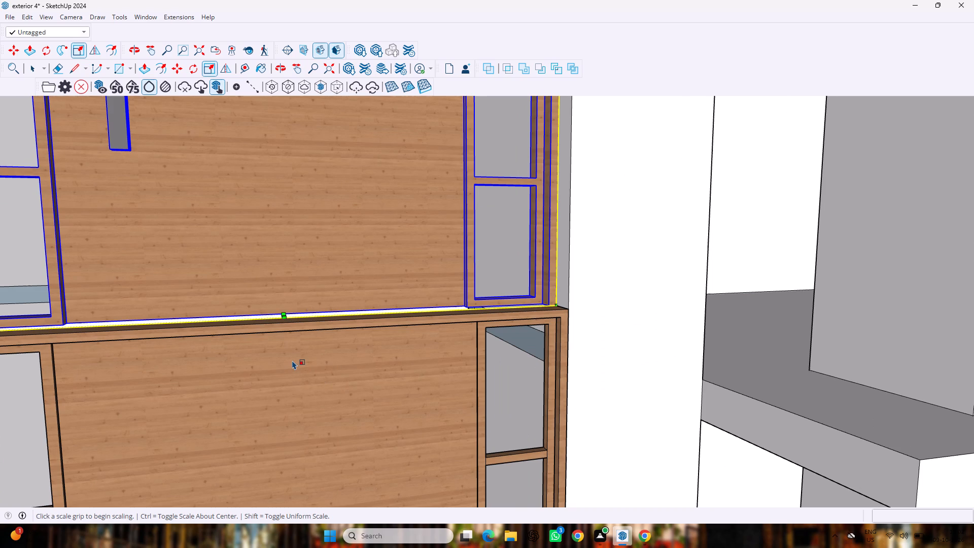
key("m")
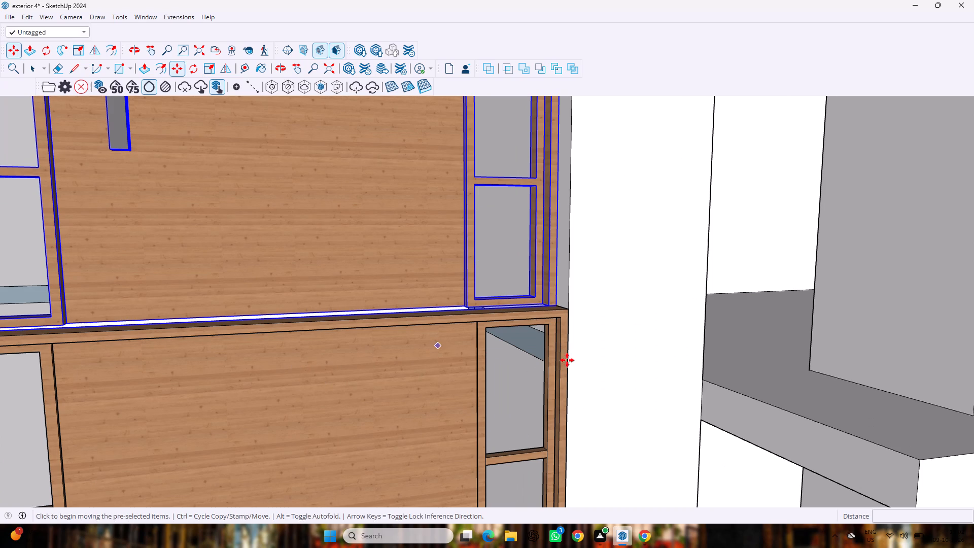
left_click(555, 305)
left_click(564, 307)
scroll(564, 309, "down", 1)
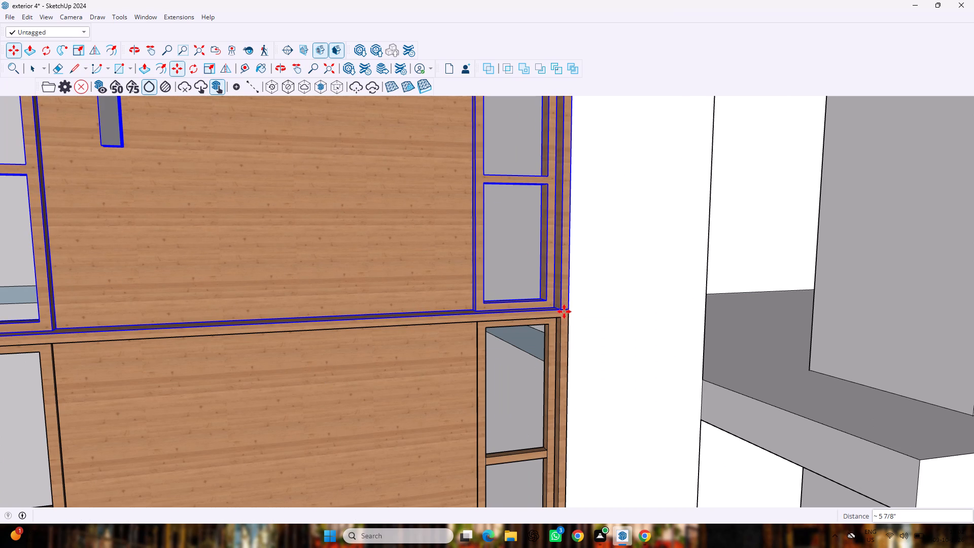
scroll(564, 312, "down", 15)
key("space")
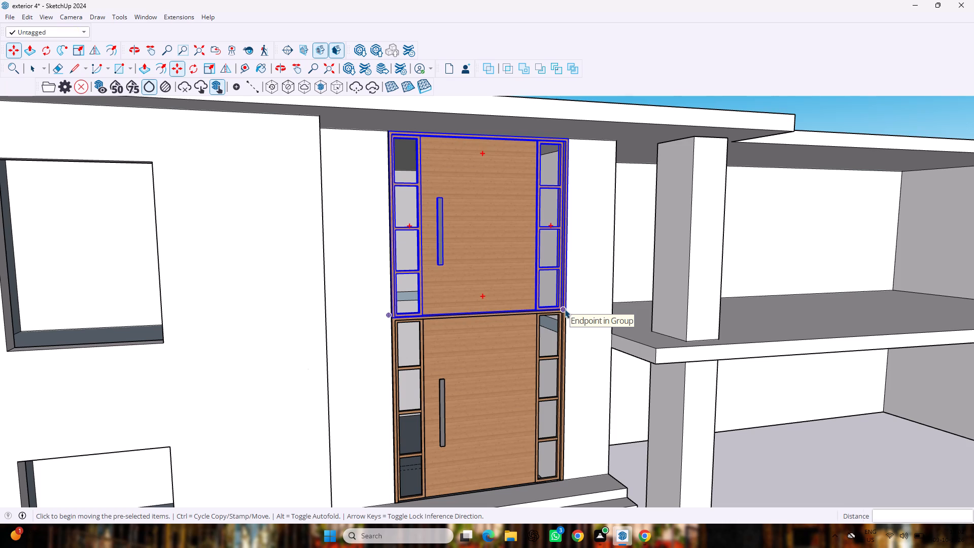
scroll(575, 265, "down", 9)
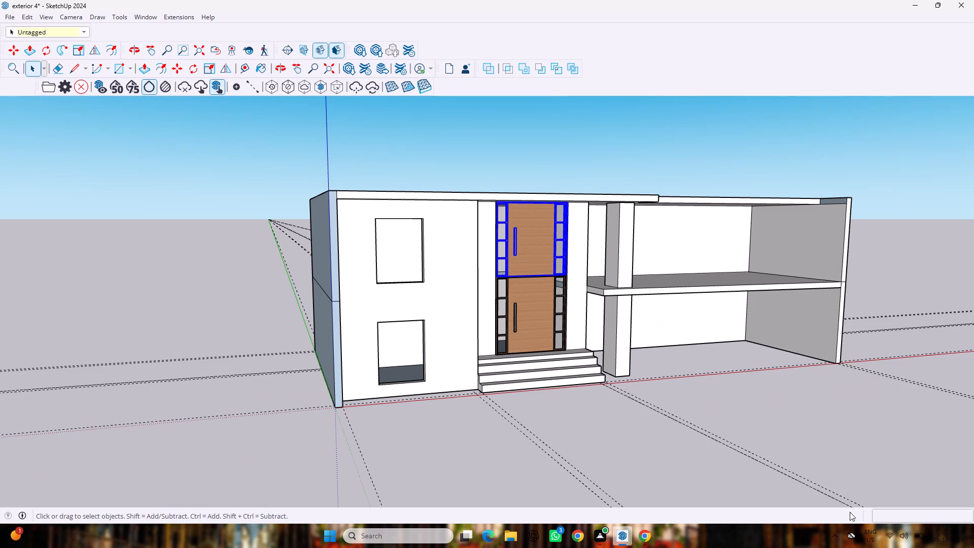
left_click(846, 451)
Examine the stacked doors in the front opening and the two windows standing beside the house.
middle_click_drag(788, 361, 672, 380)
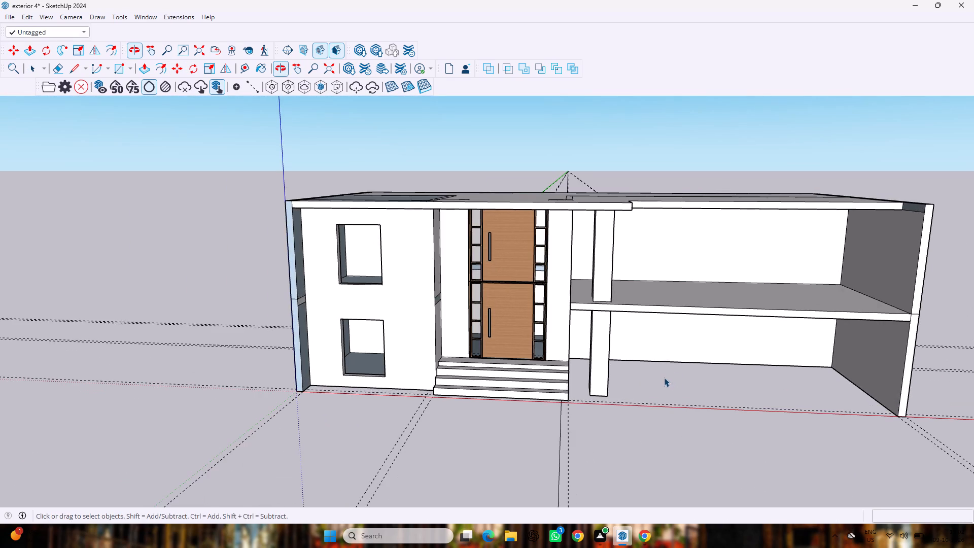
scroll(662, 378, "up", 3)
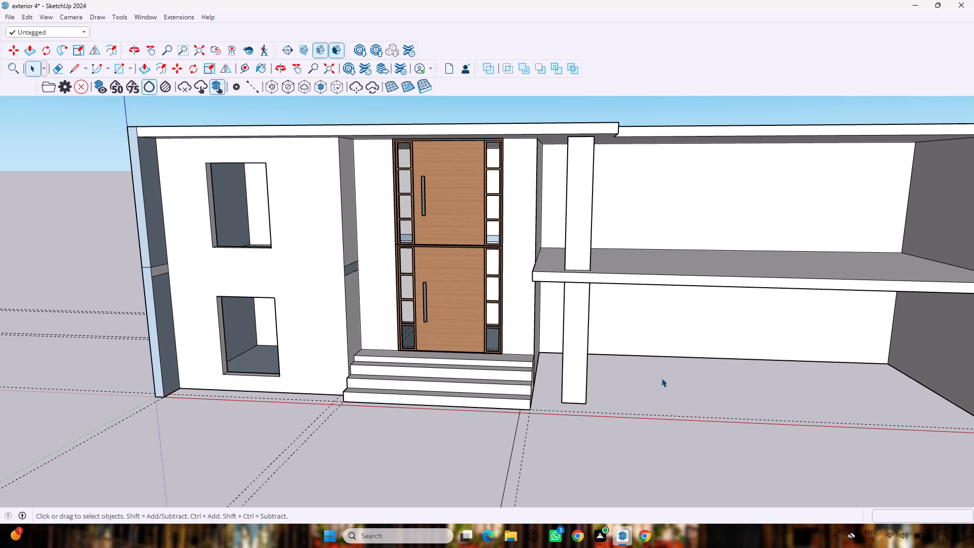
scroll(734, 318, "down", 13)
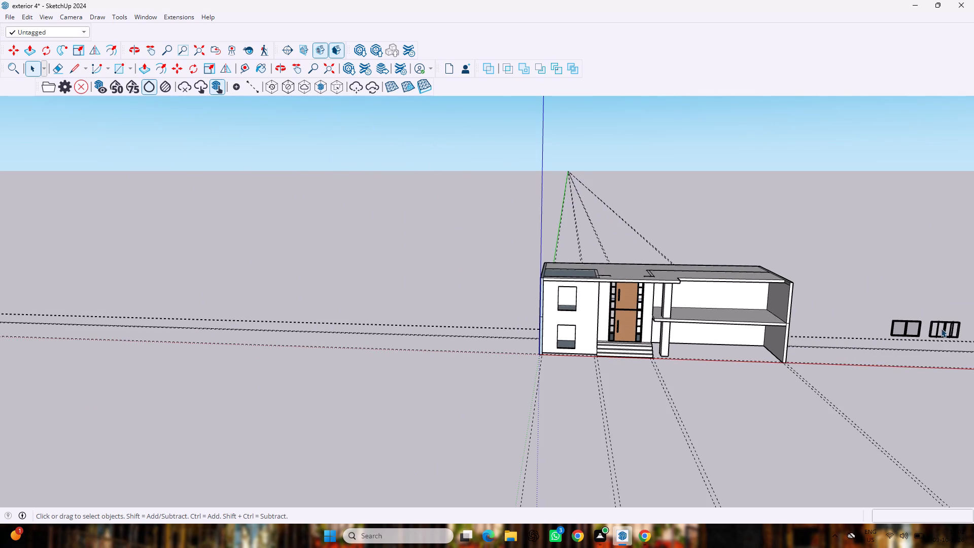
scroll(943, 328, "up", 14)
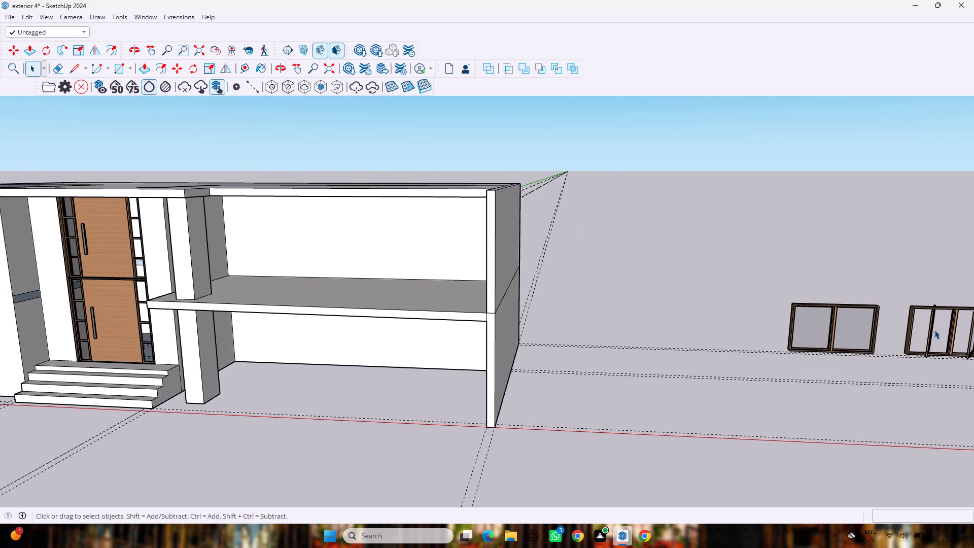
scroll(932, 330, "down", 9)
scroll(964, 340, "up", 3)
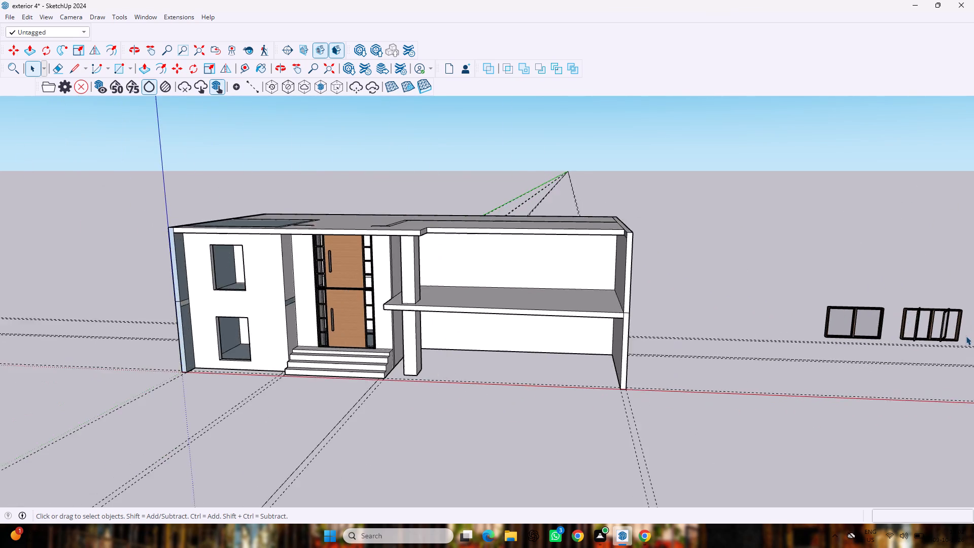
scroll(966, 336, "up", 6)
middle_click_drag(968, 331, 817, 311)
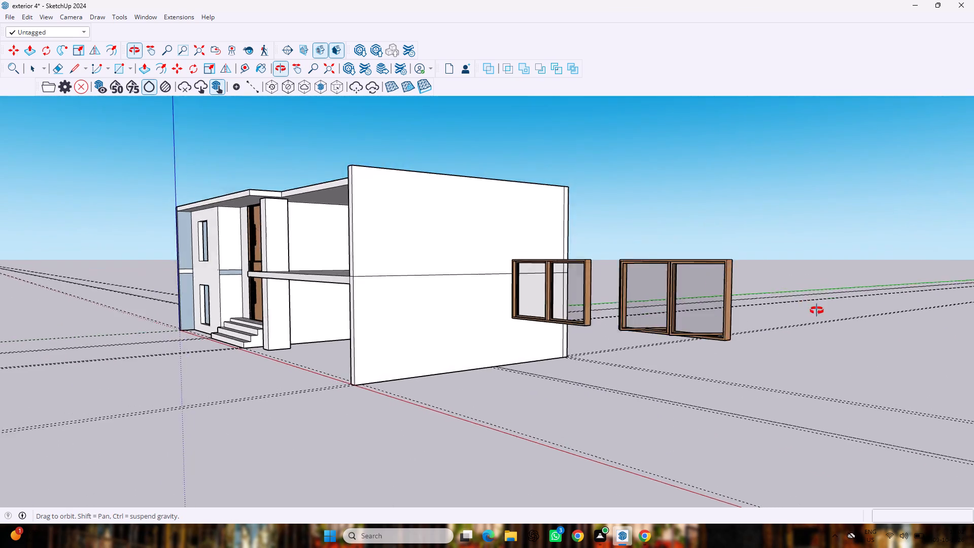
middle_click_drag(817, 311, 867, 317)
scroll(867, 317, "down", 4)
Move the closed two-pane window about 85' 3" onto the upper front window opening, with its lower outer corner on the opening's corner.
left_click(779, 297)
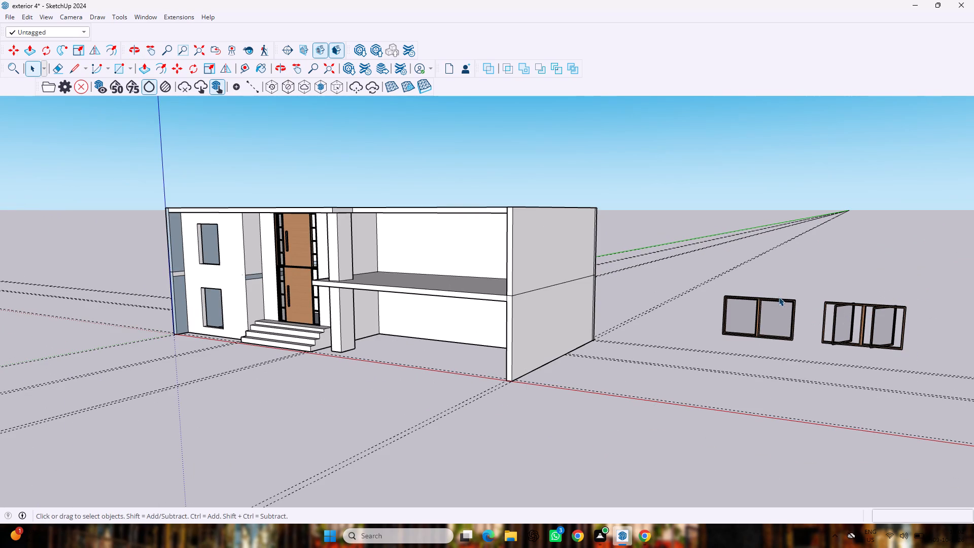
left_click(764, 320)
scroll(774, 338, "up", 1)
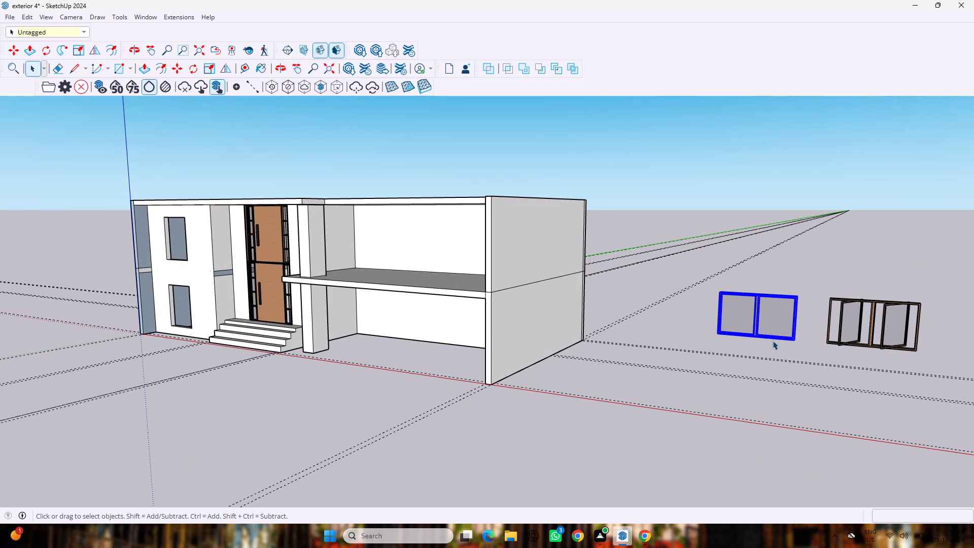
key("m")
scroll(746, 327, "up", 3)
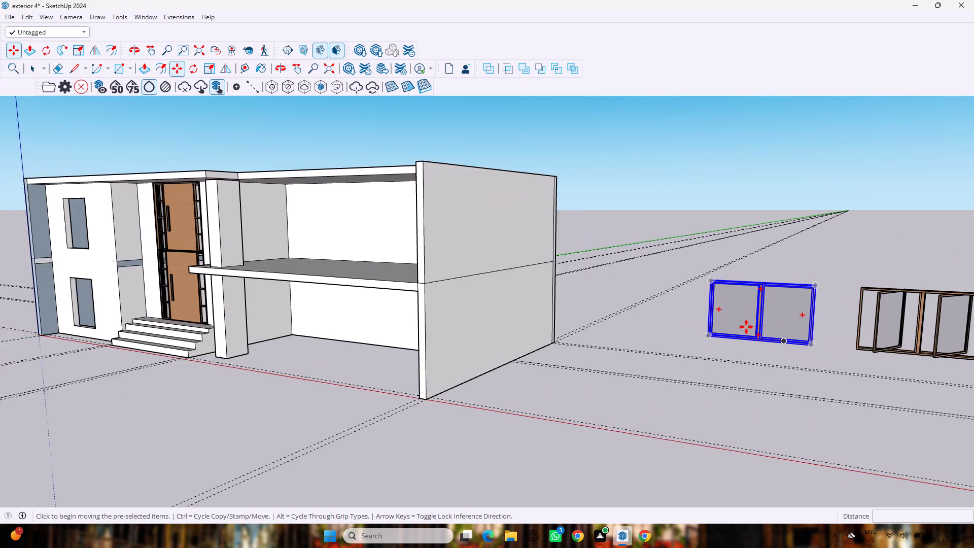
scroll(746, 327, "up", 3)
left_click(697, 339)
scroll(268, 318, "down", 5)
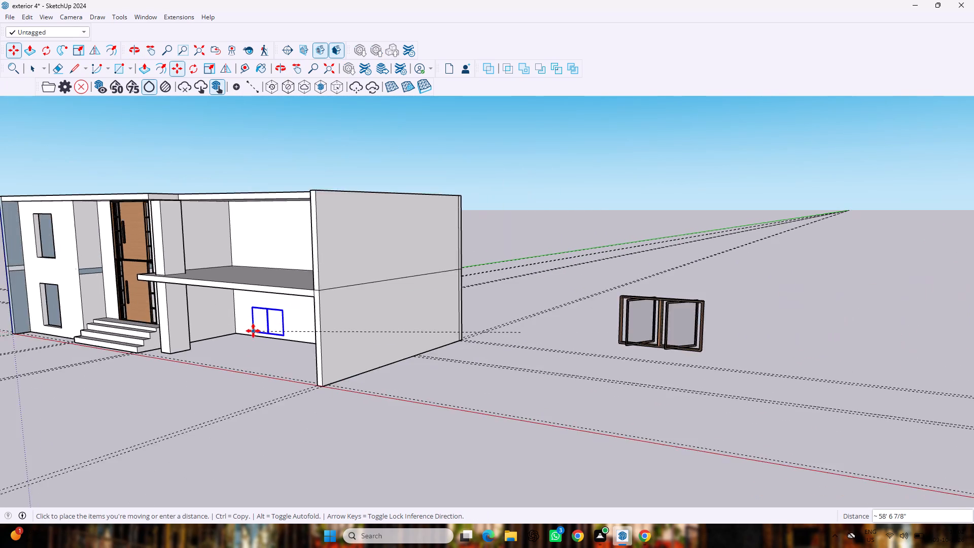
scroll(253, 331, "down", 5)
scroll(0, 231, "up", 13)
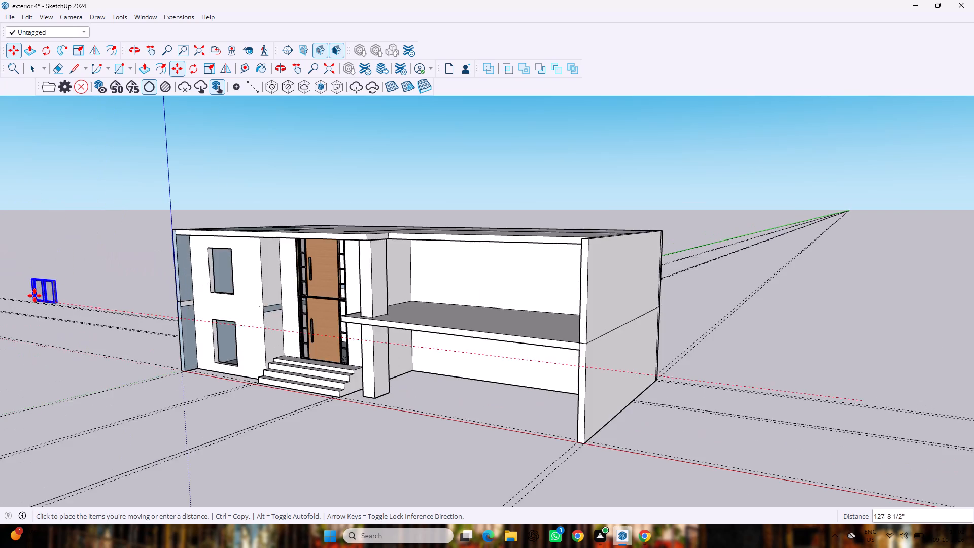
scroll(34, 296, "up", 5)
scroll(444, 309, "up", 10)
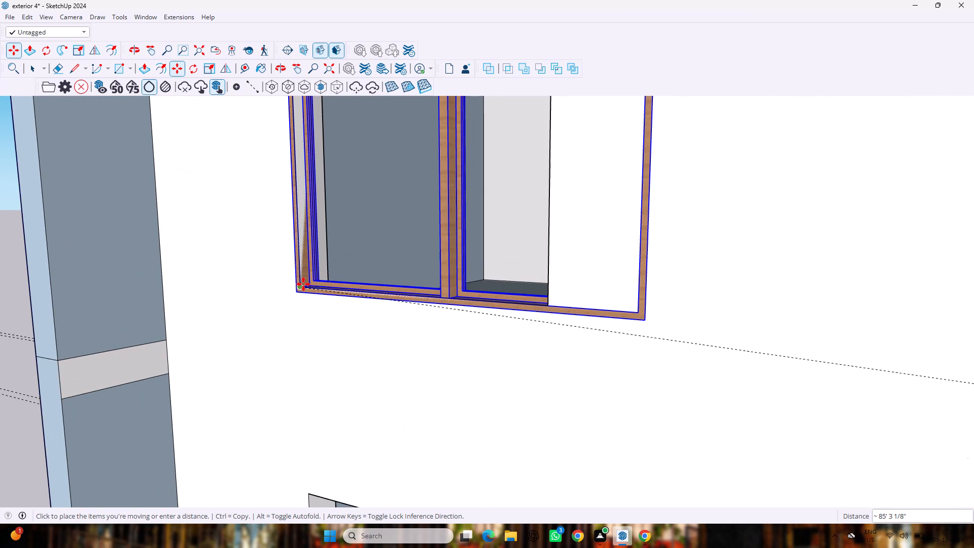
scroll(303, 283, "up", 9)
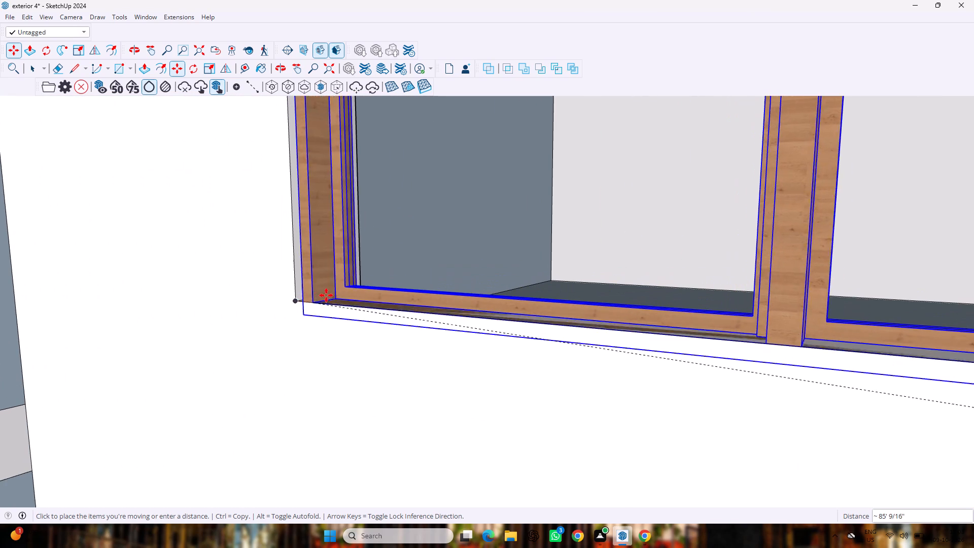
left_click(303, 293)
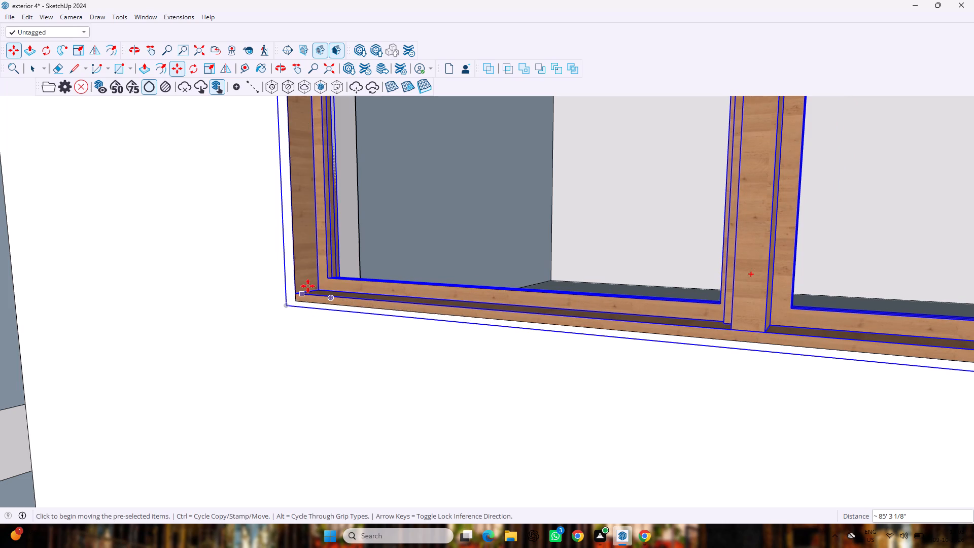
Scale the window slightly along the green axis from its outer side to line up with the upper opening's edge.
scroll(325, 278, "down", 11)
key("s")
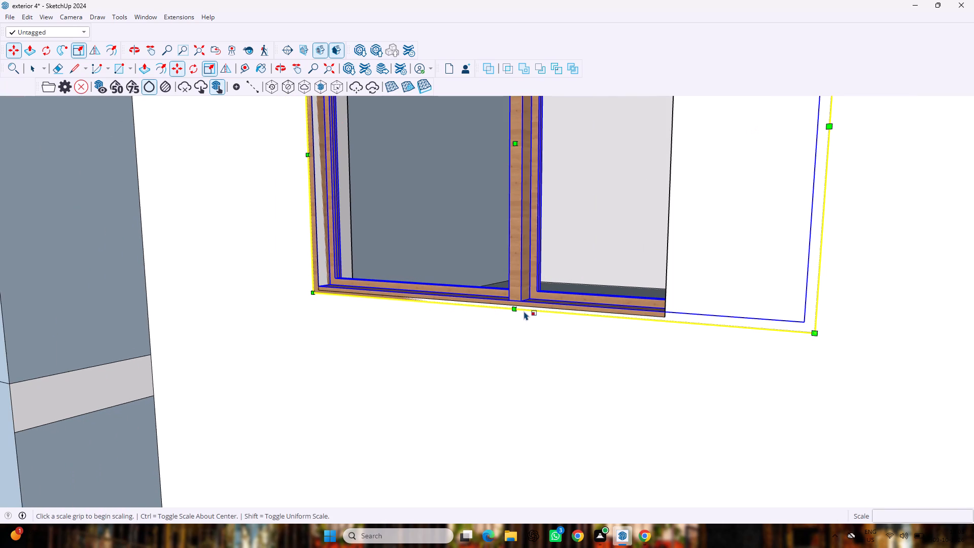
scroll(525, 330, "down", 5)
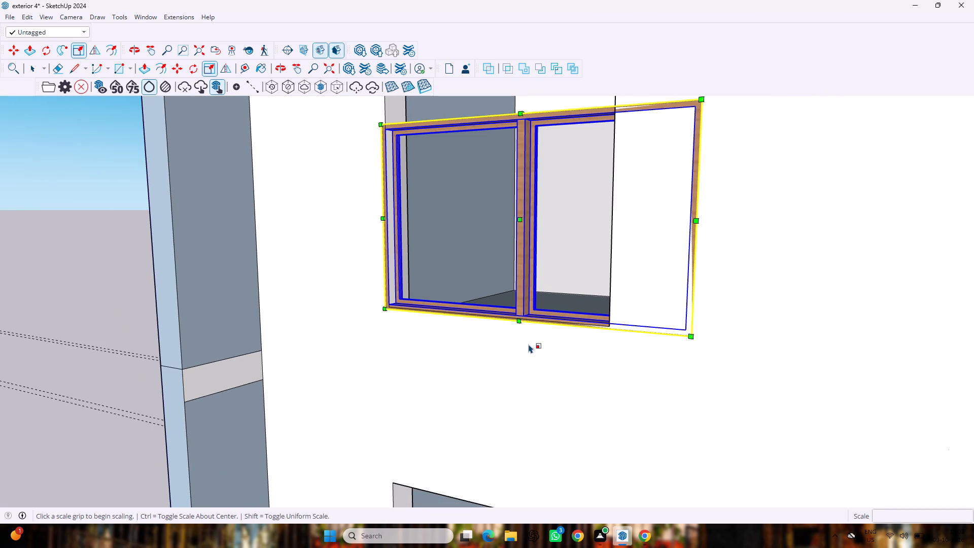
scroll(333, 144, "down", 4)
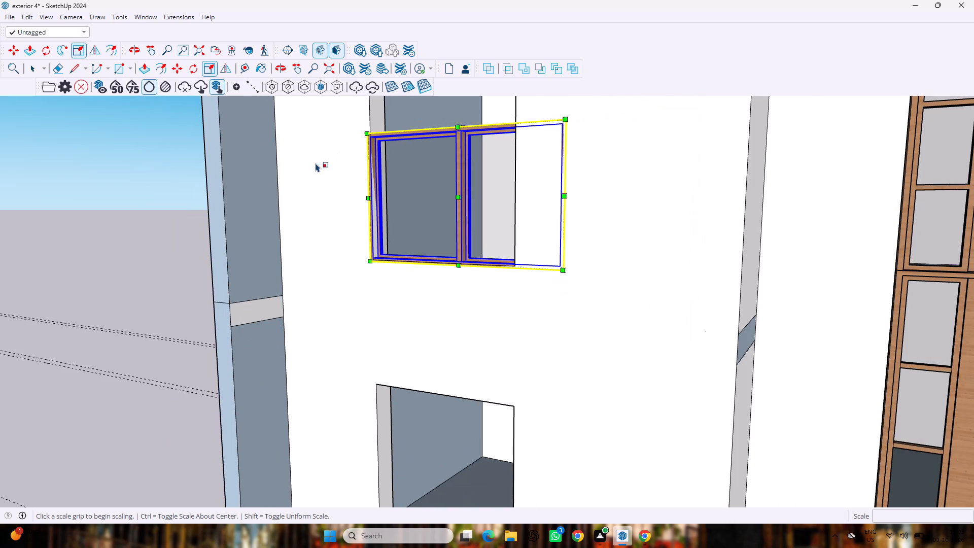
middle_click_drag(316, 169, 343, 210)
scroll(384, 197, "up", 12)
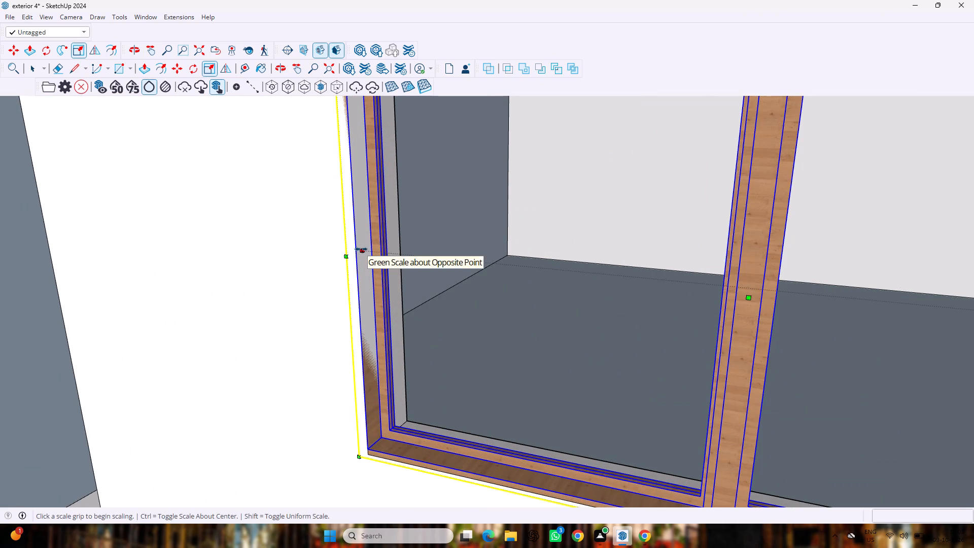
left_click_drag(361, 249, 371, 251)
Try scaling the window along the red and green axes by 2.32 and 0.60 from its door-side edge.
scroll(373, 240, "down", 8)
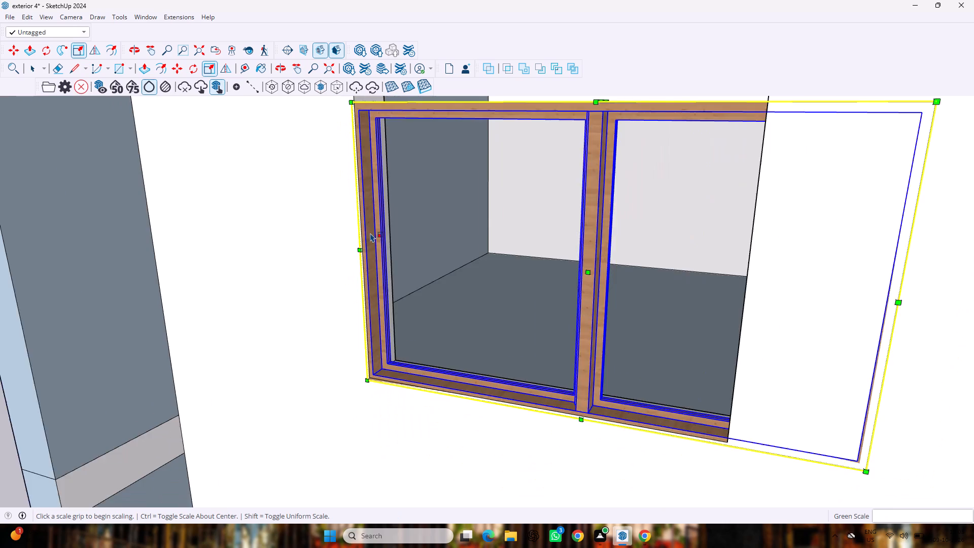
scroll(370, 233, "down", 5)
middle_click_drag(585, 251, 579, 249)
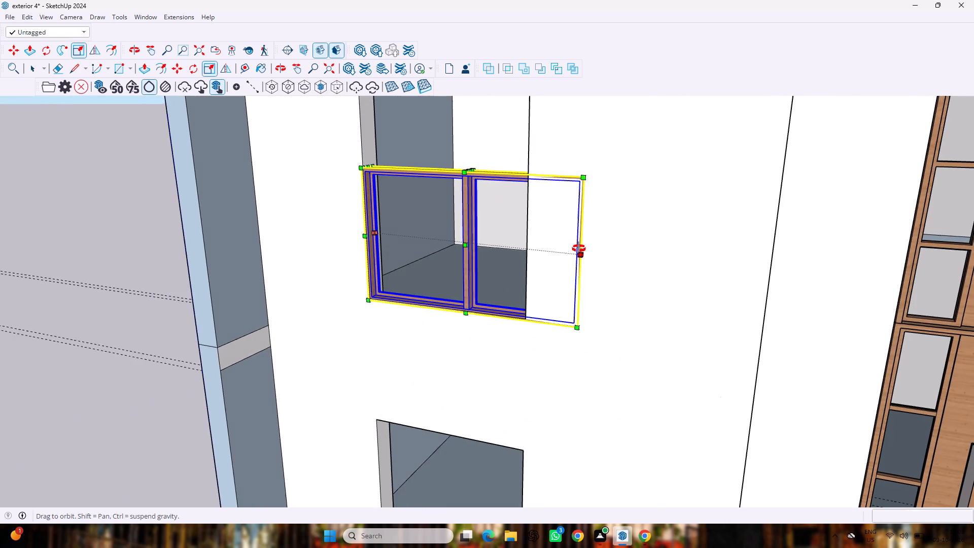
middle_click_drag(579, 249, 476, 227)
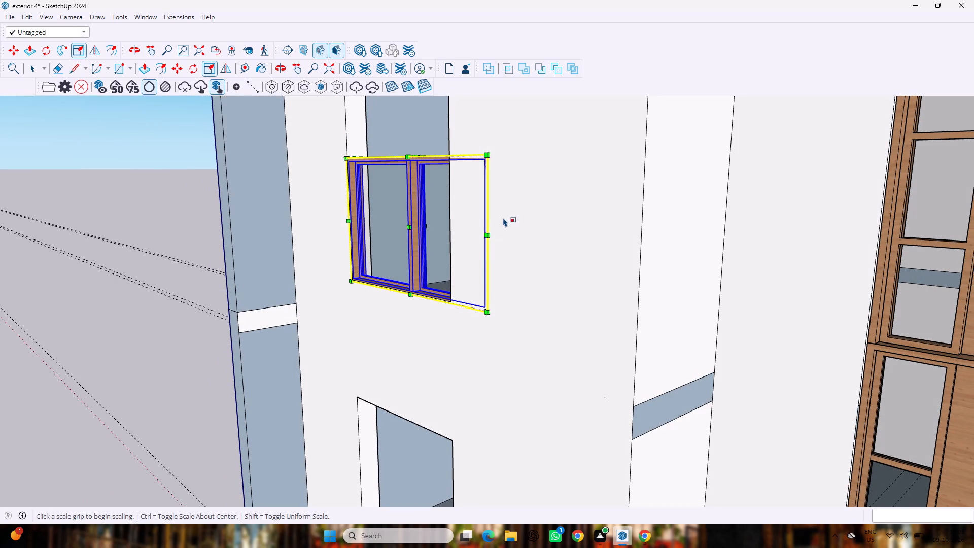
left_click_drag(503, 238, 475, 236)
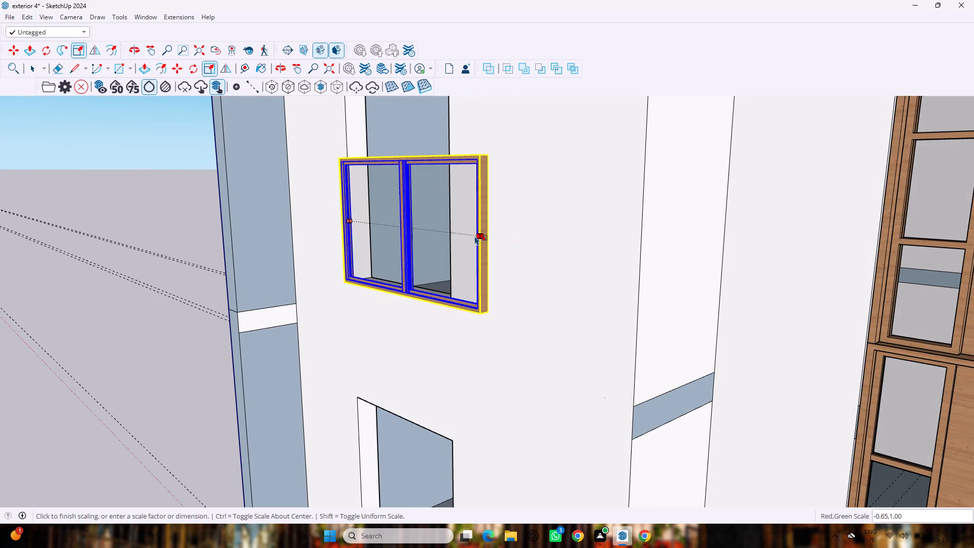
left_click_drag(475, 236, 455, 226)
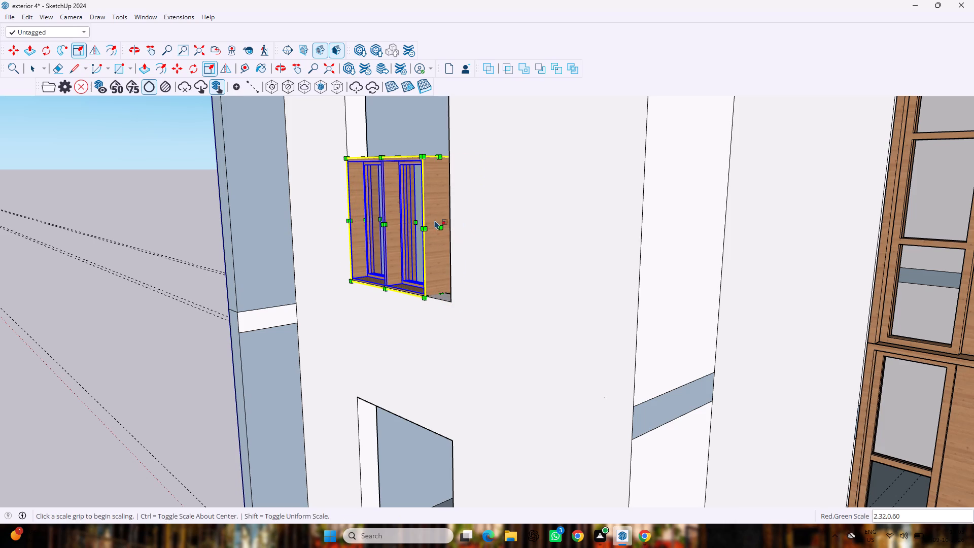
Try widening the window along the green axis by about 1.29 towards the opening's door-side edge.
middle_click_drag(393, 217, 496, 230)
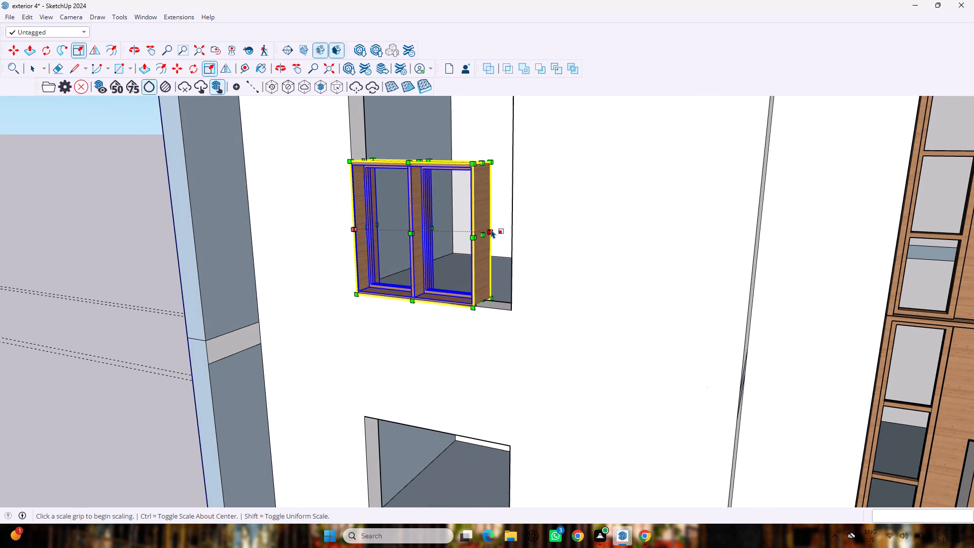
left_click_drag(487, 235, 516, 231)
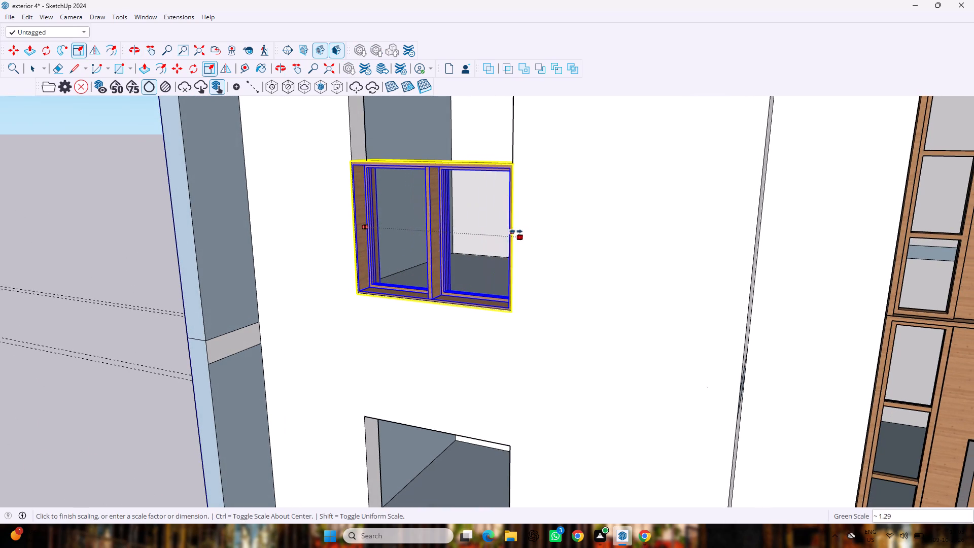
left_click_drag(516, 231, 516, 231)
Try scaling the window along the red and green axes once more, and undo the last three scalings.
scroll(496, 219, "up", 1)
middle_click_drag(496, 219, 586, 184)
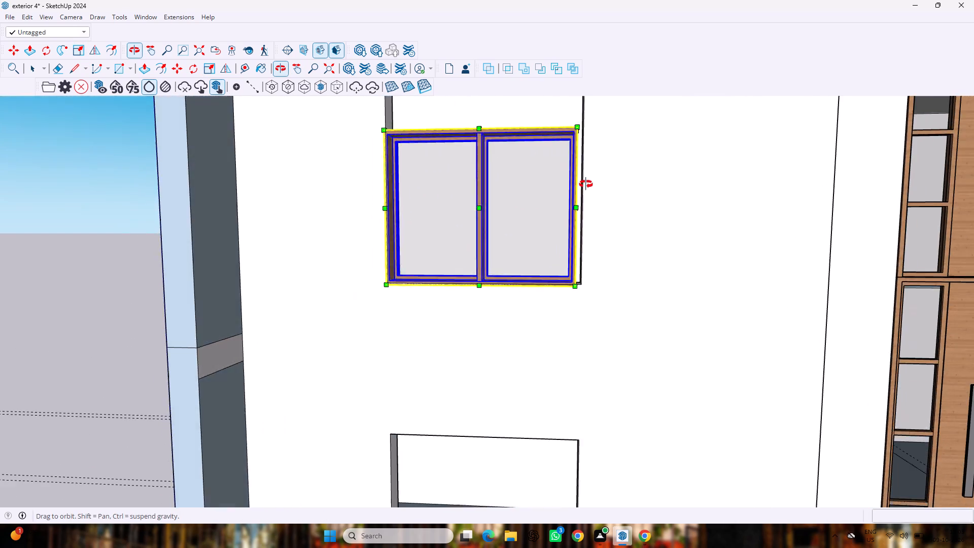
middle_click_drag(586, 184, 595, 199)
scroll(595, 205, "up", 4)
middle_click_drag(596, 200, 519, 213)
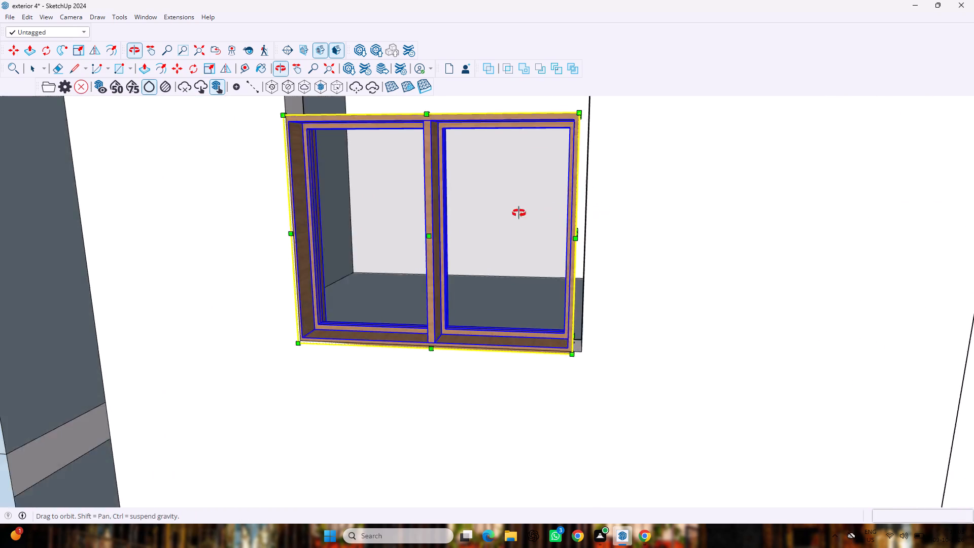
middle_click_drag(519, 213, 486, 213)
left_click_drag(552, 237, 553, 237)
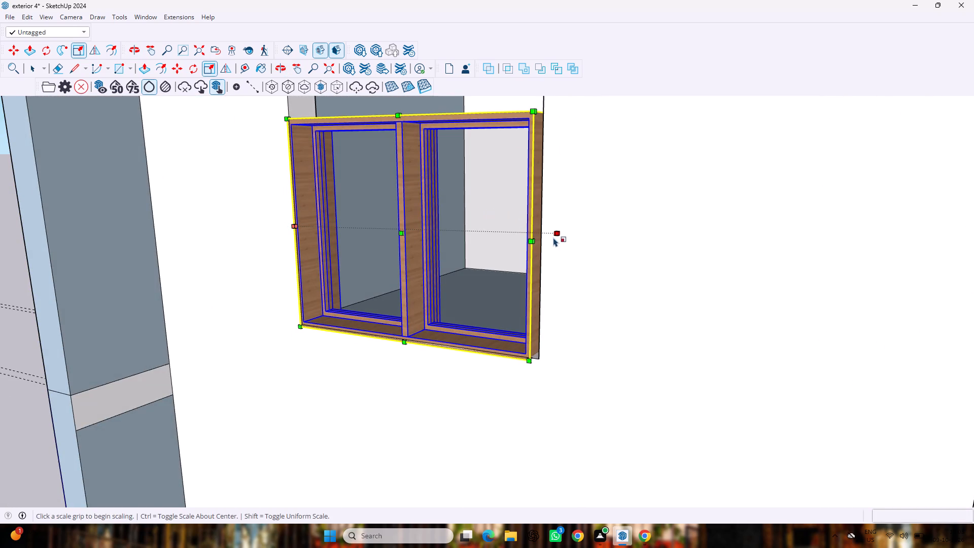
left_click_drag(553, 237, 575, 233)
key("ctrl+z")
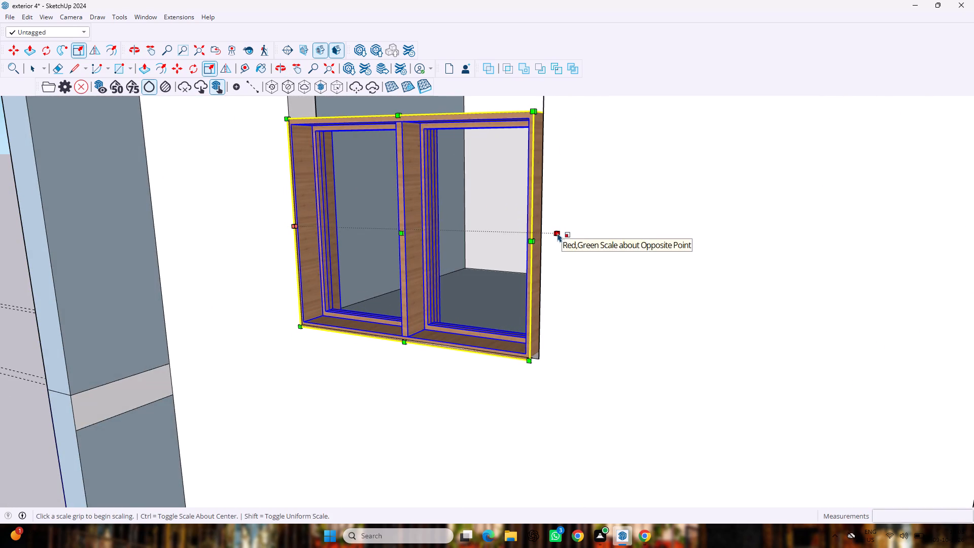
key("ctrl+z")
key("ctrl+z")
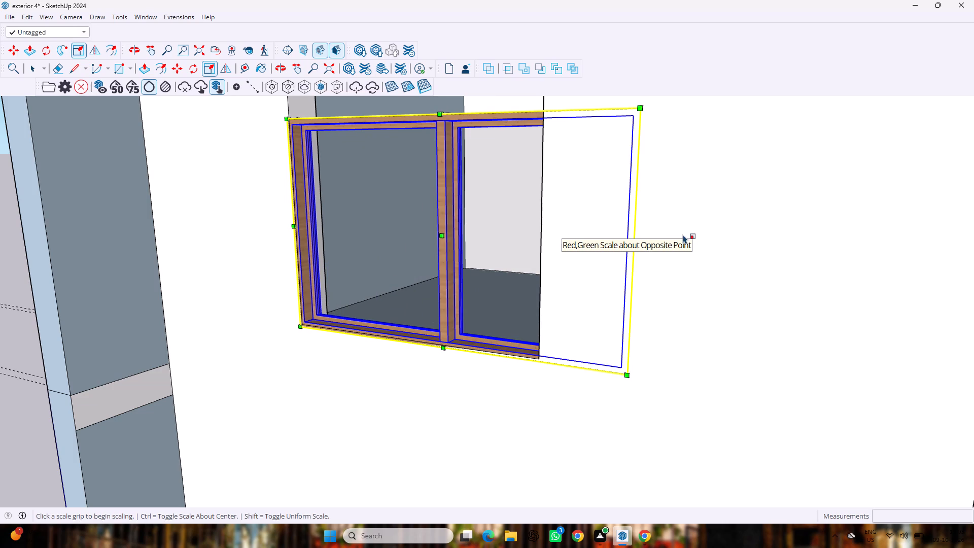
Scale the window's width from its door-side edge to match the width of the upper front opening.
middle_click_drag(688, 239, 512, 219)
middle_click_drag(564, 246, 481, 247)
middle_click_drag(481, 247, 481, 246)
scroll(476, 243, "down", 9)
middle_click_drag(590, 253, 481, 233)
scroll(467, 213, "up", 4)
left_click_drag(456, 230, 413, 224)
Scale the window again from its rear door-side edge to deepen its frame within the upper opening.
middle_click_drag(356, 212, 357, 213)
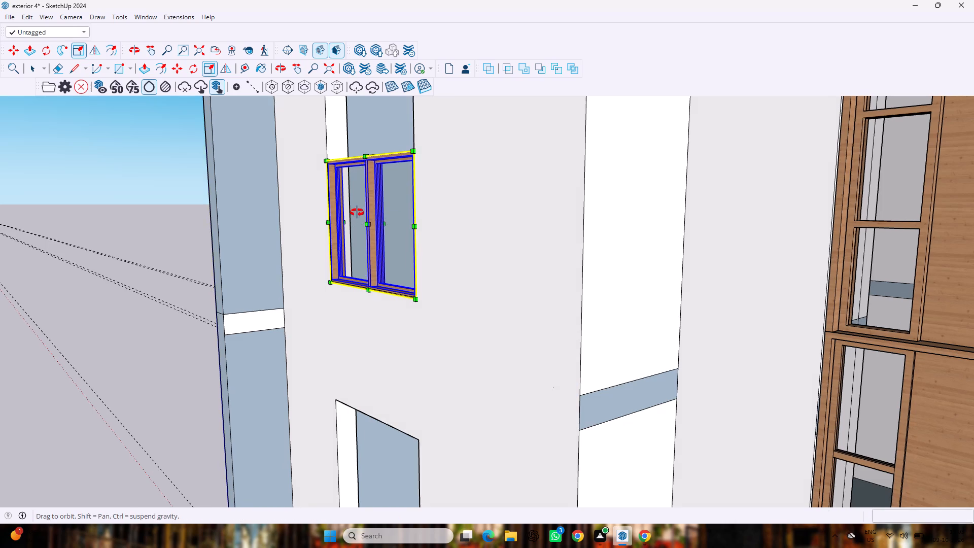
middle_click_drag(357, 213, 605, 215)
scroll(599, 203, "up", 5)
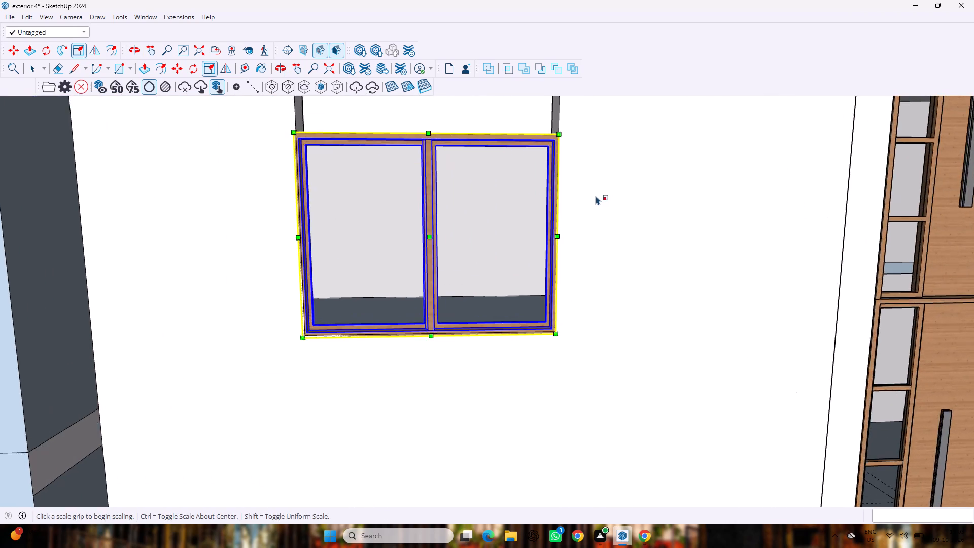
scroll(596, 196, "up", 3)
middle_click_drag(594, 195, 500, 210)
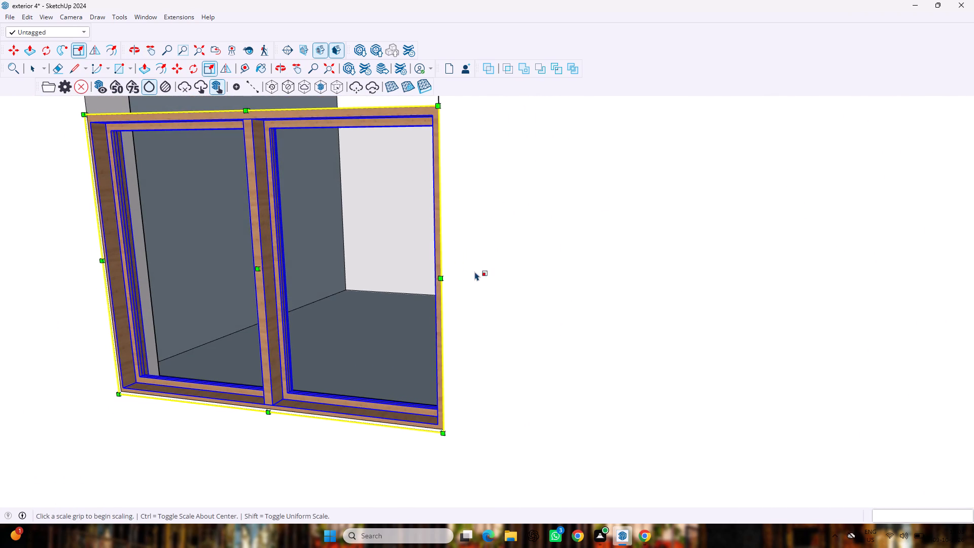
left_click_drag(457, 271, 448, 267)
scroll(304, 281, "down", 1)
middle_click_drag(340, 352, 353, 357)
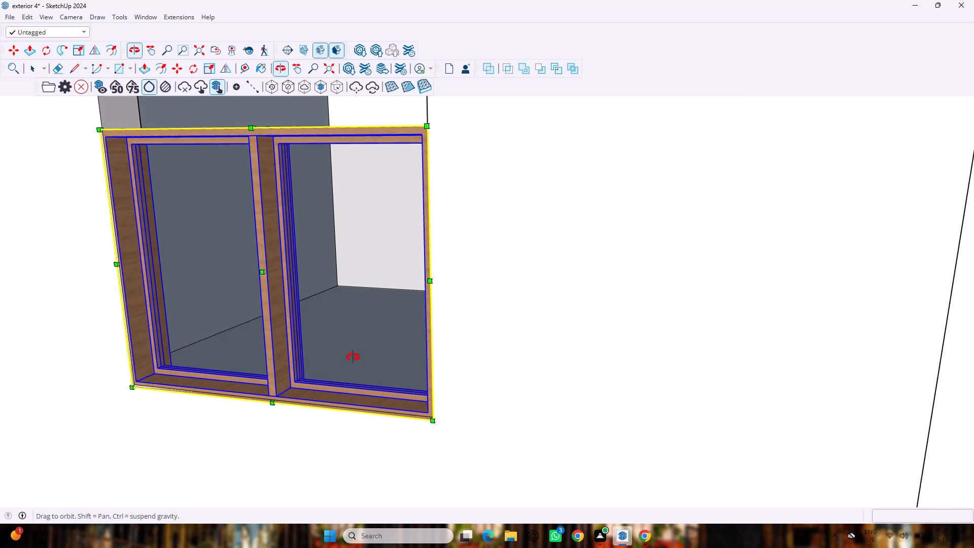
Scale the window's height upward along the blue axis until it meets the top edge of the upper front opening.
middle_click_drag(353, 357, 355, 358)
scroll(354, 358, "down", 11)
scroll(354, 252, "up", 7)
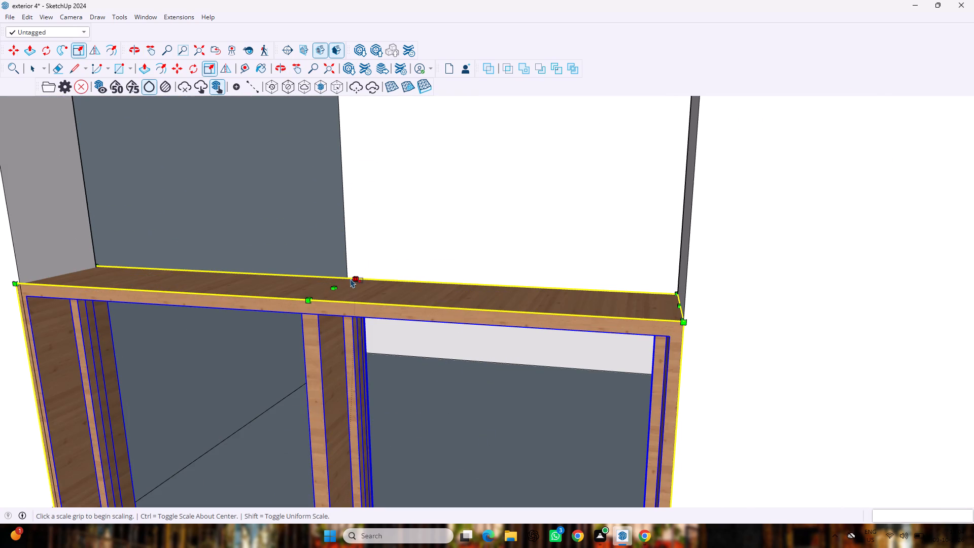
left_click_drag(337, 292, 349, 192)
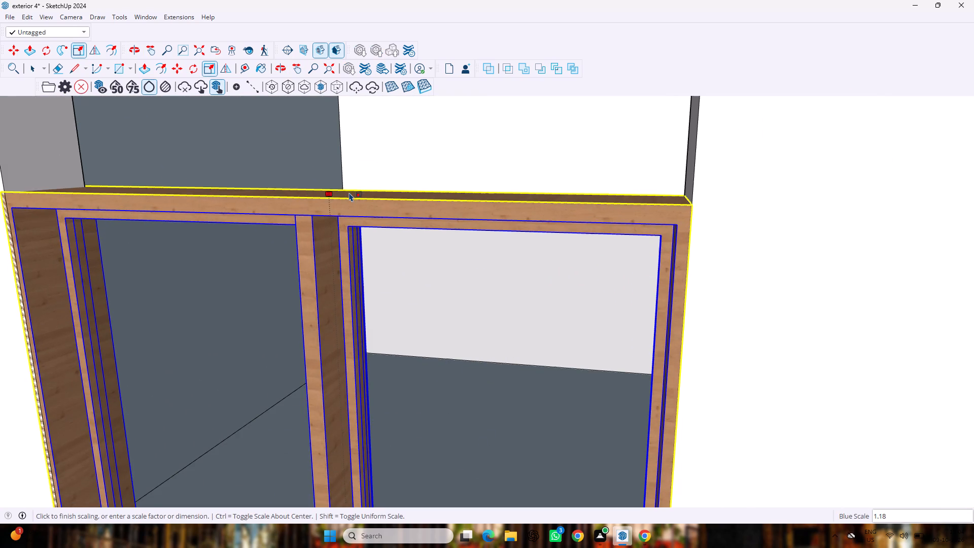
scroll(349, 191, "down", 20)
scroll(329, 139, "up", 2)
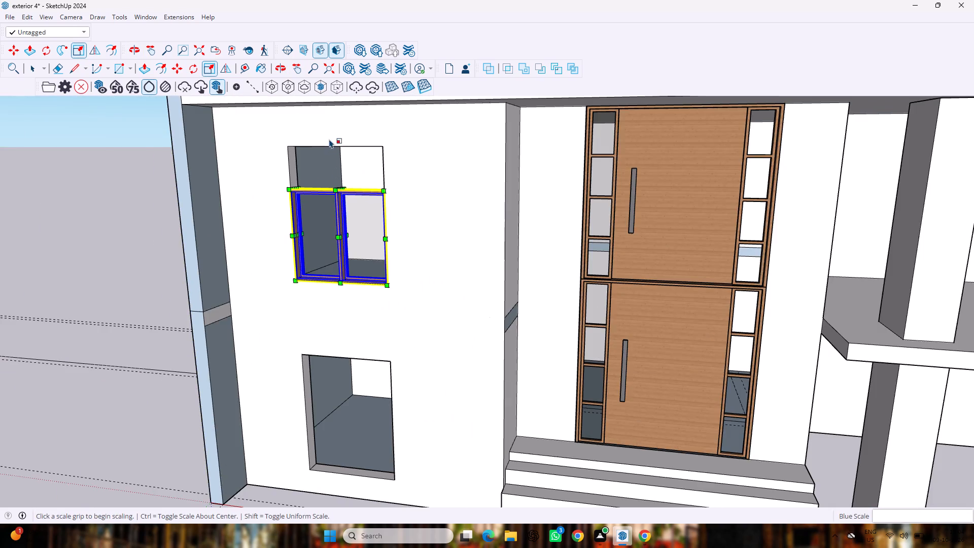
scroll(329, 139, "up", 6)
left_click_drag(354, 250, 355, 245)
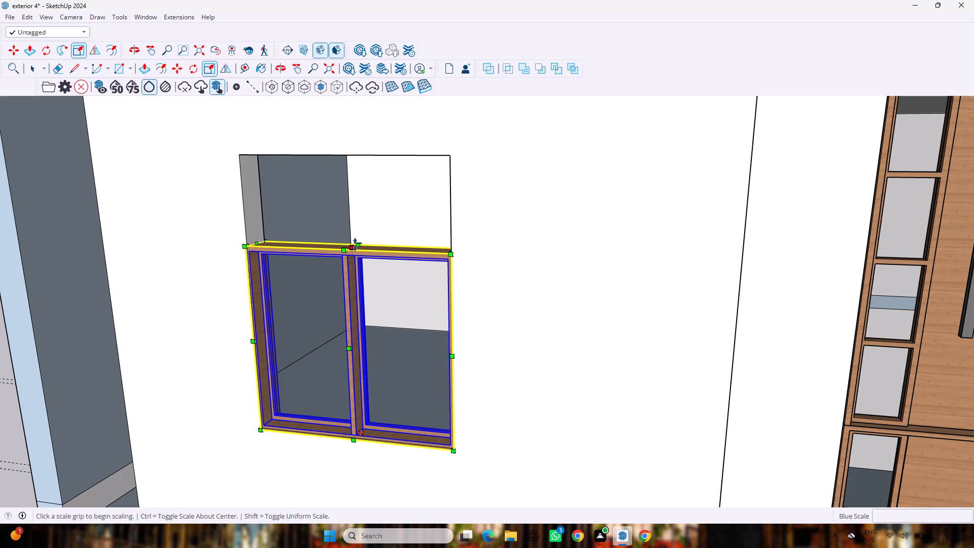
left_click_drag(355, 245, 355, 149)
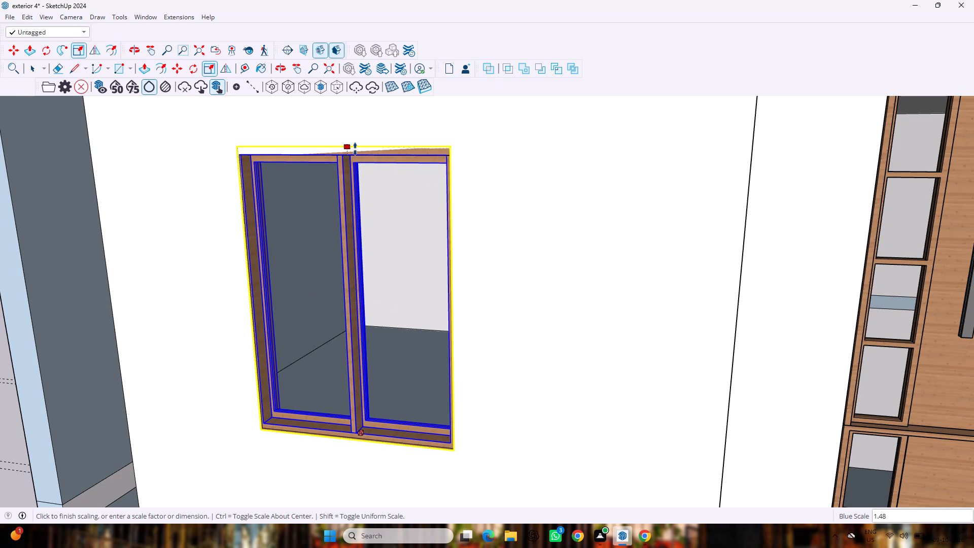
left_click_drag(355, 149, 355, 156)
Scale the upper window along the green axis by about 0.98 from its edge farthest from the doors.
scroll(356, 165, "down", 9)
middle_click_drag(355, 241, 357, 245)
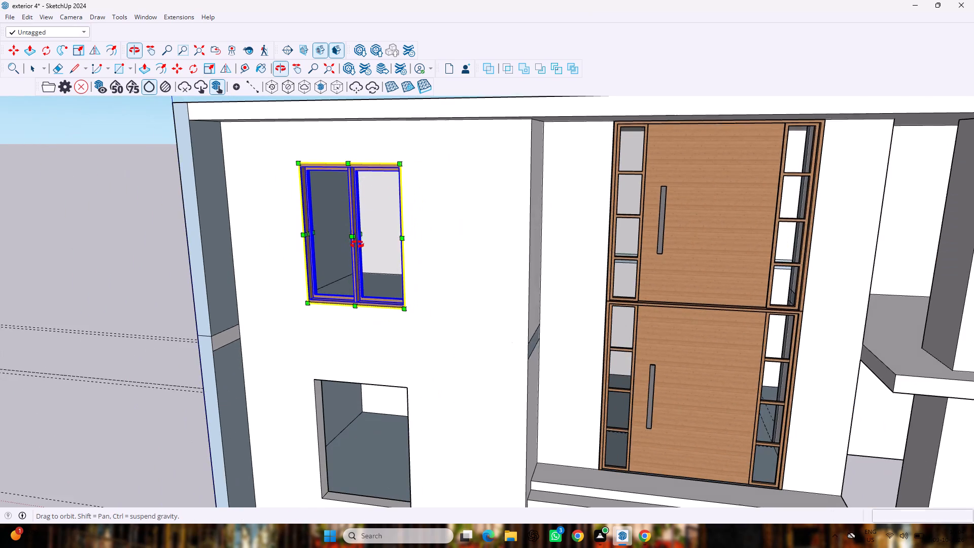
middle_click_drag(357, 245, 585, 218)
scroll(541, 224, "up", 7)
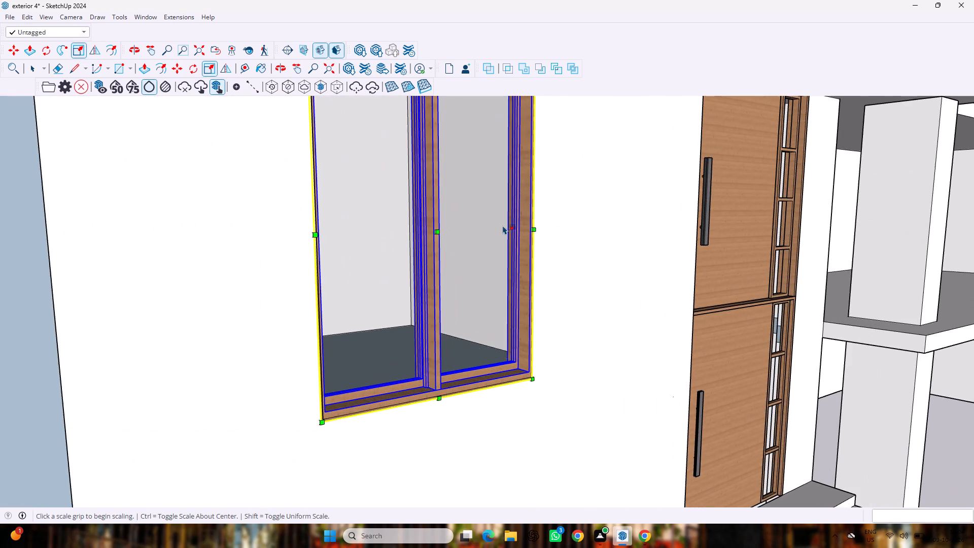
scroll(495, 225, "up", 3)
middle_click_drag(494, 223, 392, 225)
scroll(115, 245, "up", 3)
middle_click_drag(111, 241, 29, 246)
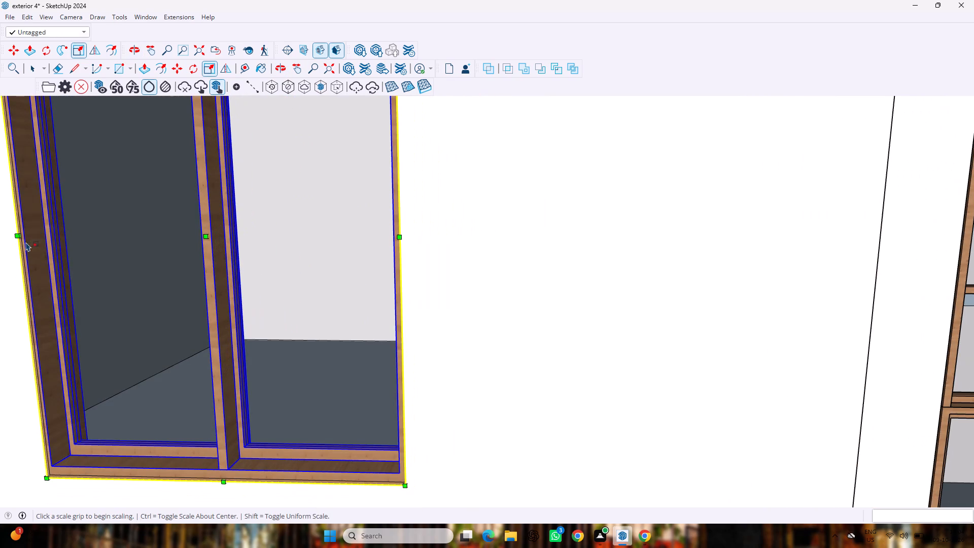
left_click_drag(42, 235, 48, 255)
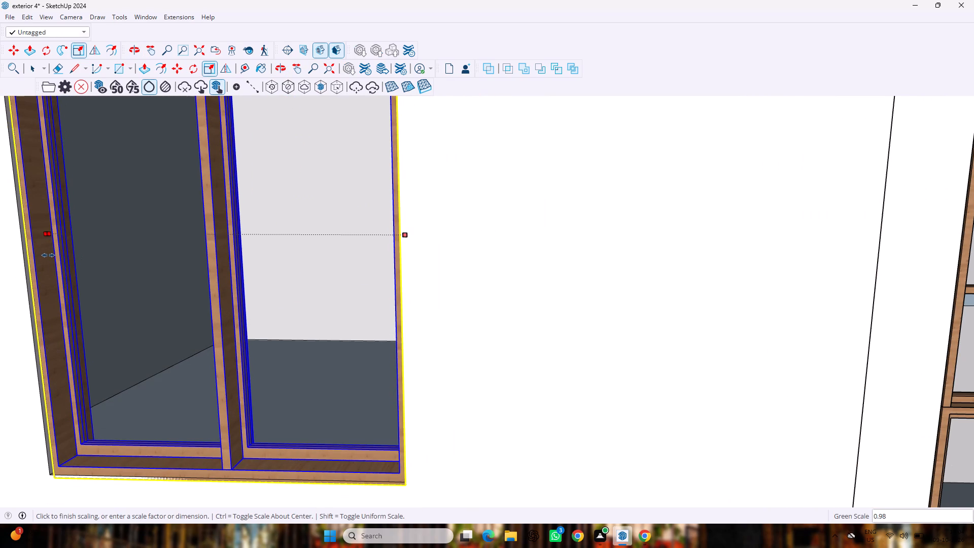
left_click_drag(48, 255, 49, 251)
scroll(49, 250, "down", 12)
key("space")
Copy the fitted upper window and place the copy at the bottom corner of the lower front opening.
scroll(46, 247, "down", 5)
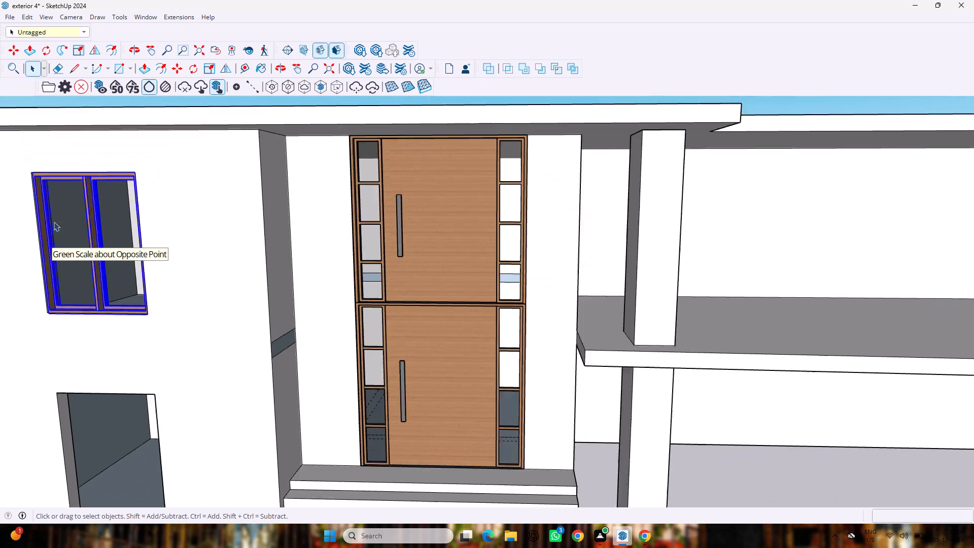
scroll(54, 222, "down", 11)
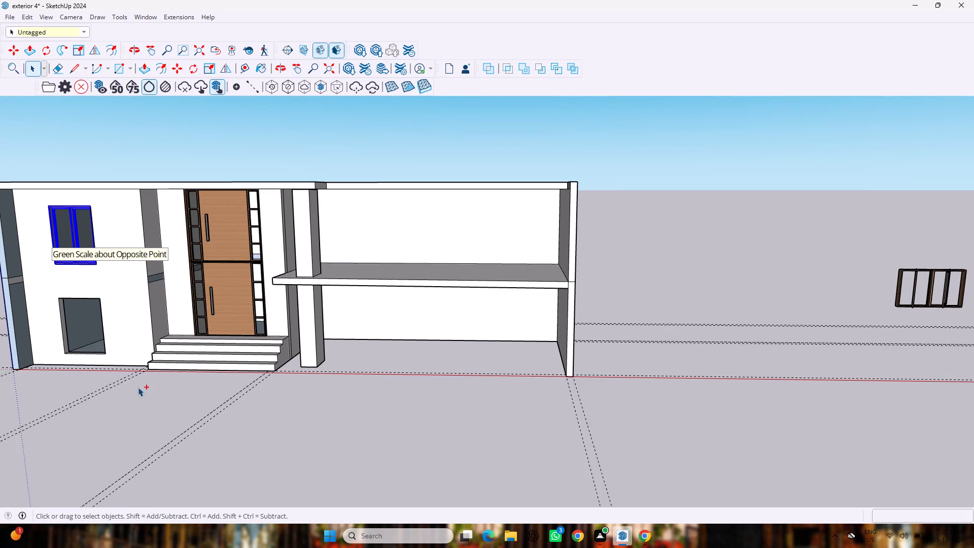
key("ctrl+c")
key("ctrl+v")
scroll(32, 384, "up", 3)
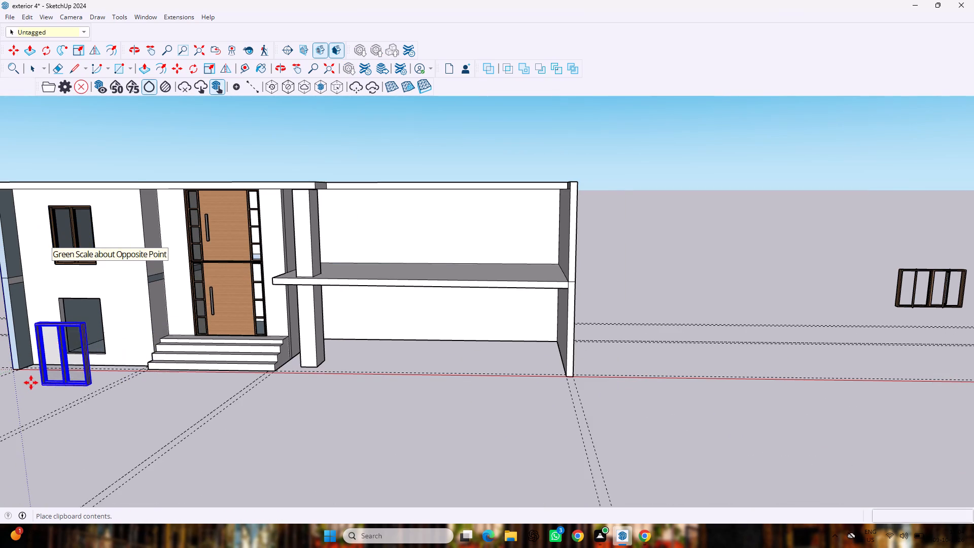
scroll(31, 383, "up", 8)
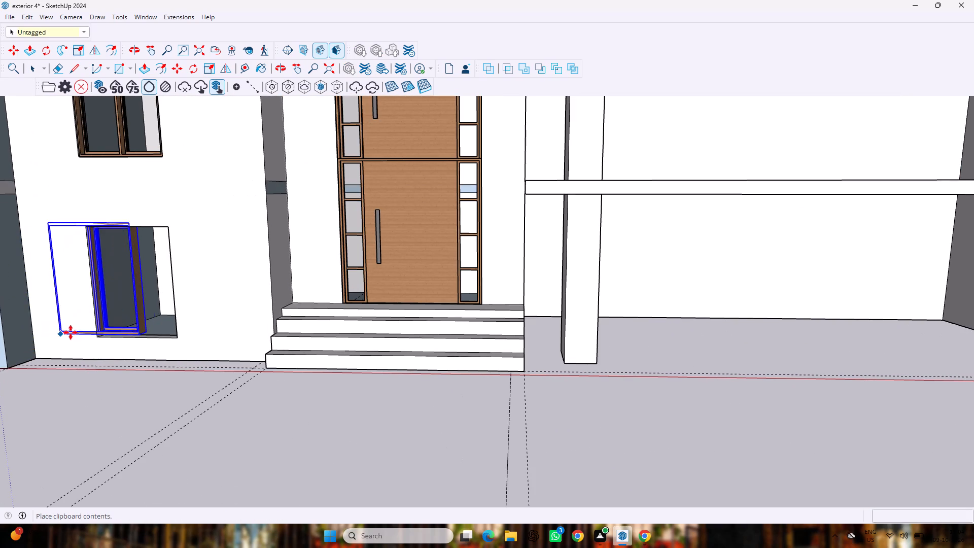
scroll(75, 332, "up", 12)
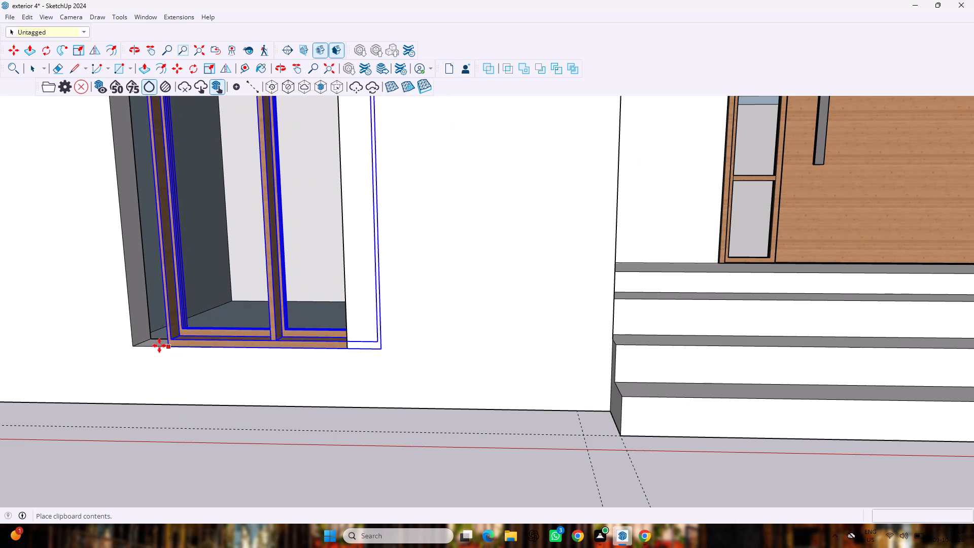
left_click(137, 342)
scroll(140, 341, "down", 8)
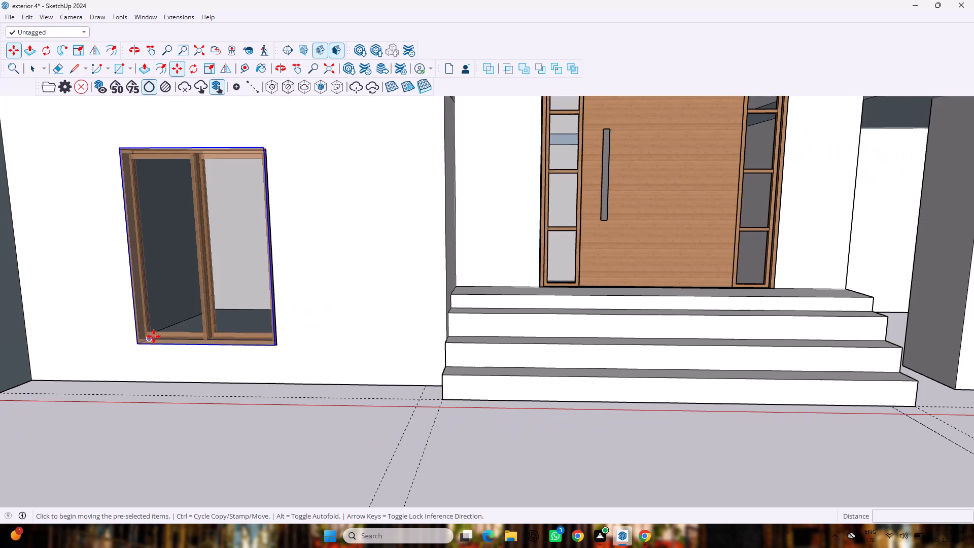
key("space")
scroll(246, 340, "down", 14)
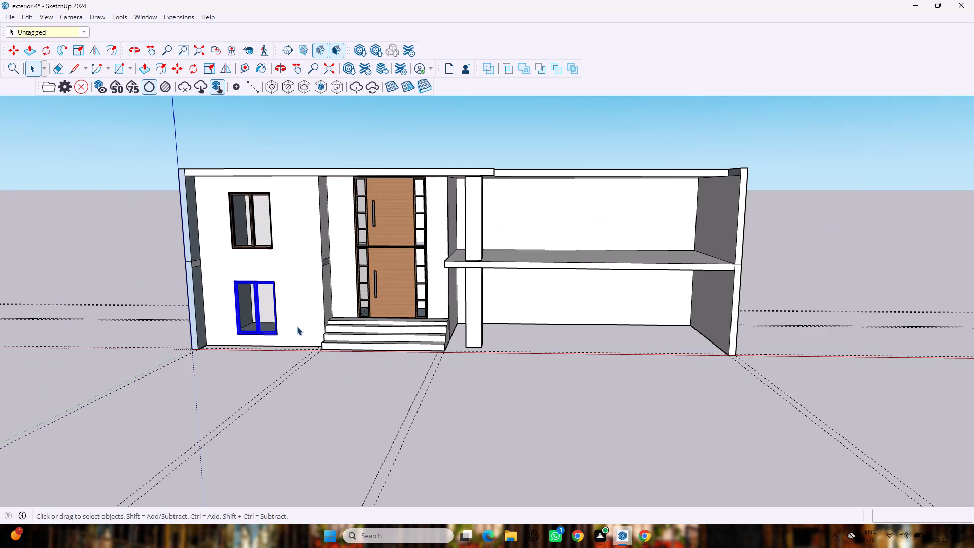
left_click(368, 365)
Examine the house front with both windows and the doors in place from several angles.
scroll(365, 363, "down", 1)
middle_click_drag(365, 363, 391, 359)
scroll(390, 360, "down", 9)
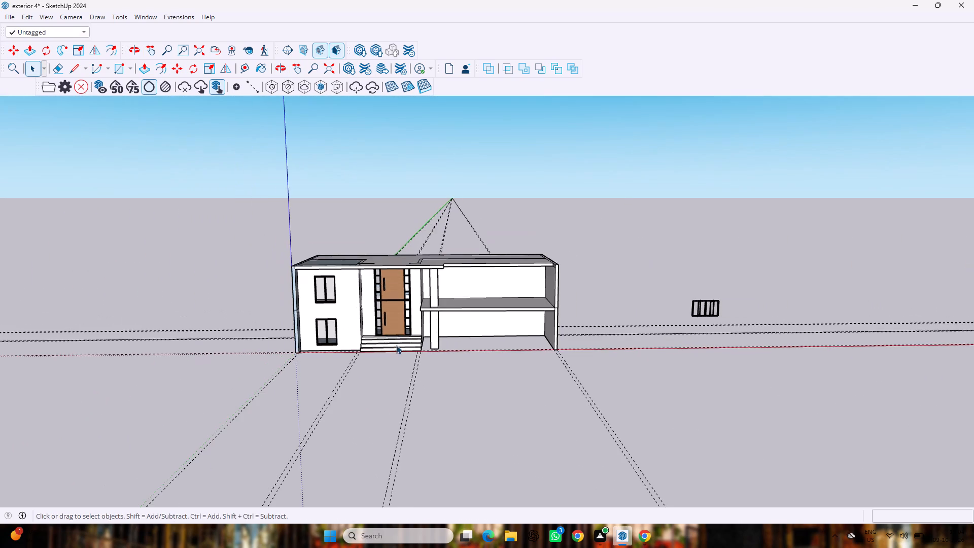
scroll(369, 355, "up", 4)
middle_click_drag(367, 352, 442, 348)
scroll(442, 350, "down", 3)
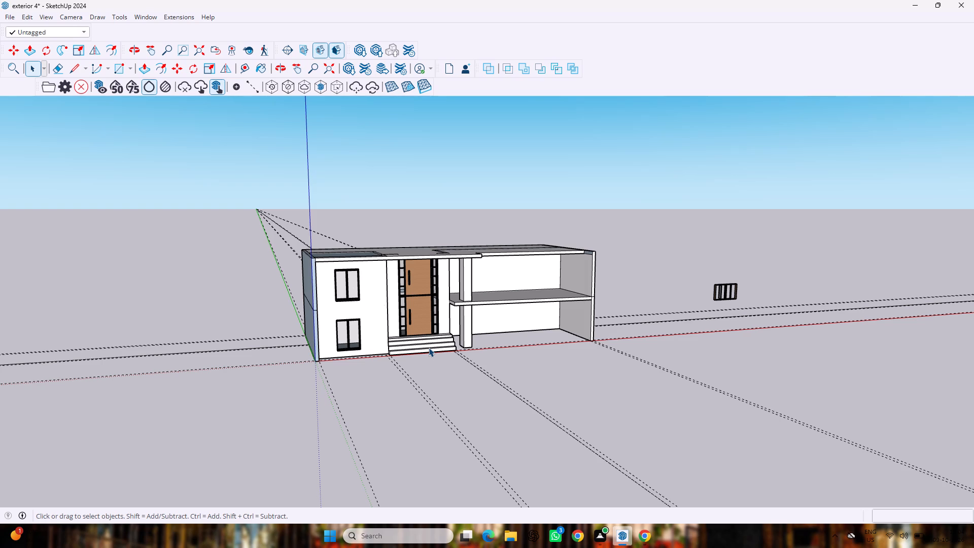
scroll(387, 232, "up", 5)
middle_click_drag(387, 232, 275, 189)
scroll(273, 195, "up", 2)
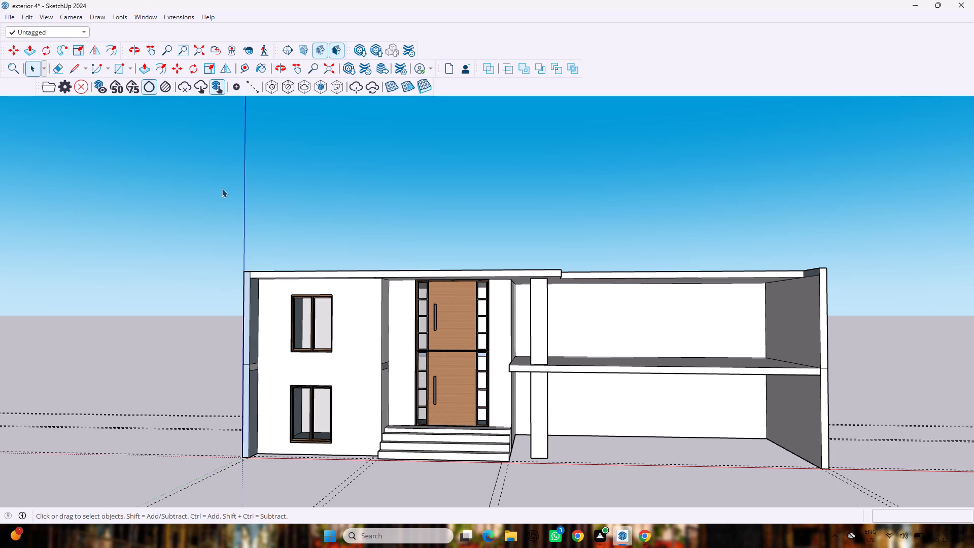
Draw a rectangle about 2' 2 5/8" by 20' 9" on the window wall, from its top edge to the bottom corner beside the steps.
key("r")
scroll(227, 208, "up", 5)
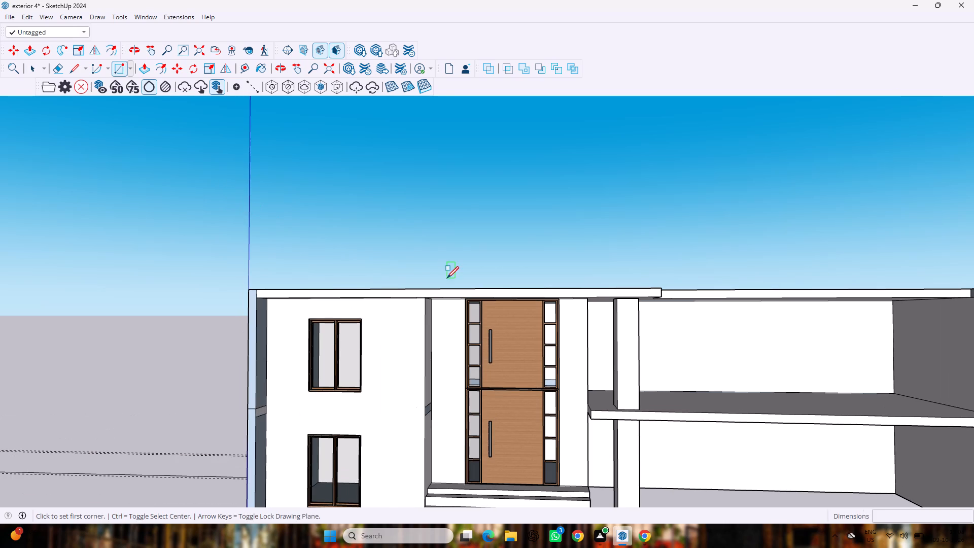
middle_click_drag(446, 276, 468, 352)
scroll(446, 276, "up", 1)
middle_click(468, 352)
scroll(468, 352, "down", 2)
scroll(464, 348, "up", 7)
middle_click_drag(457, 340, 472, 294)
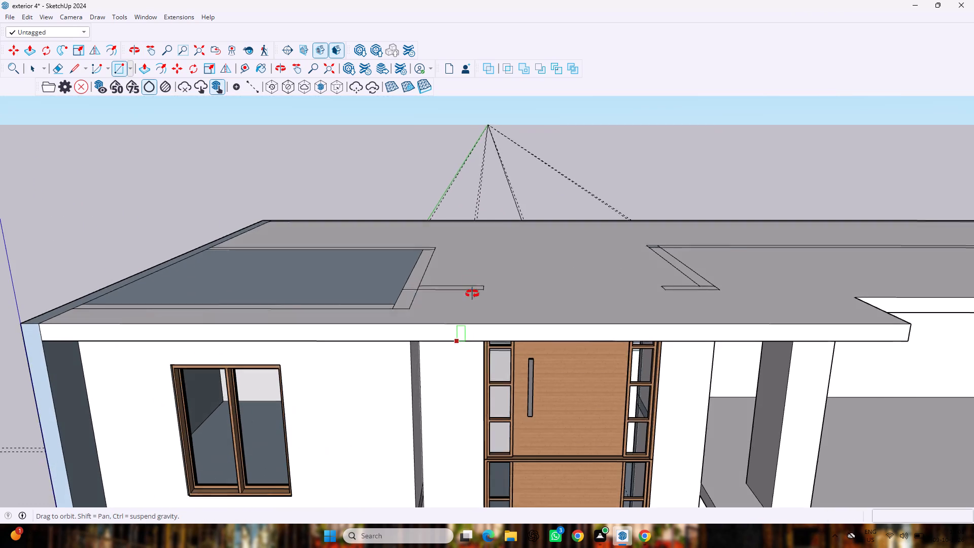
middle_click_drag(472, 294, 476, 279)
scroll(476, 279, "up", 4)
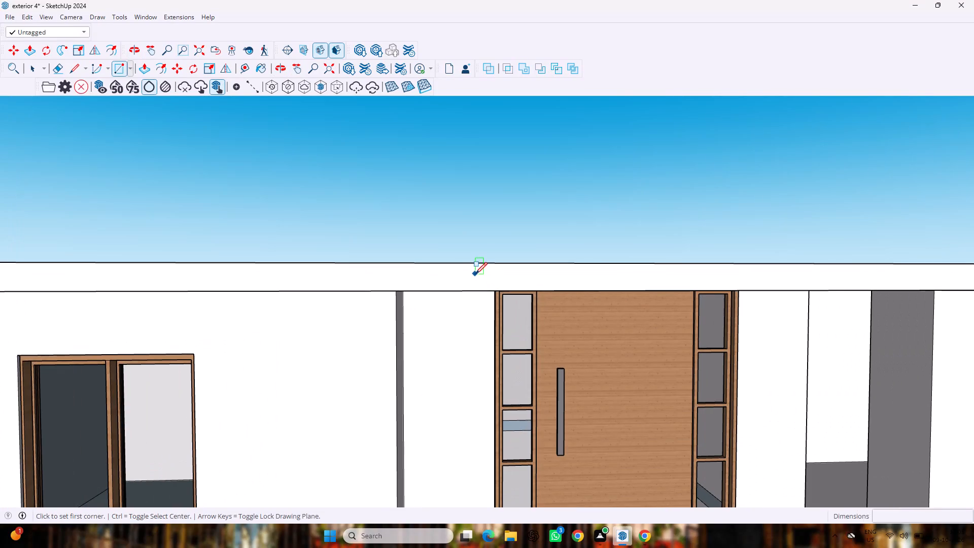
middle_click_drag(475, 274, 482, 178)
scroll(475, 275, "up", 1)
scroll(482, 178, "down", 8)
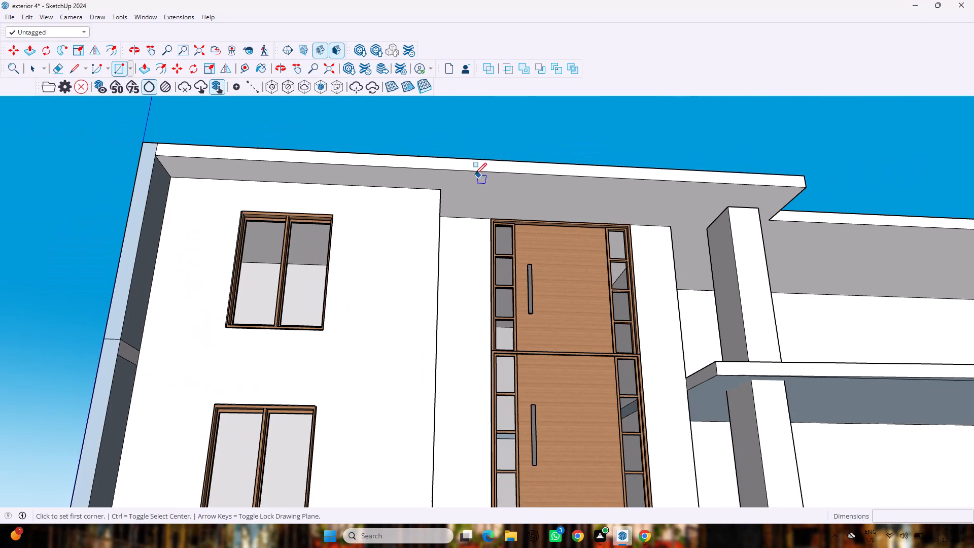
left_click(402, 190)
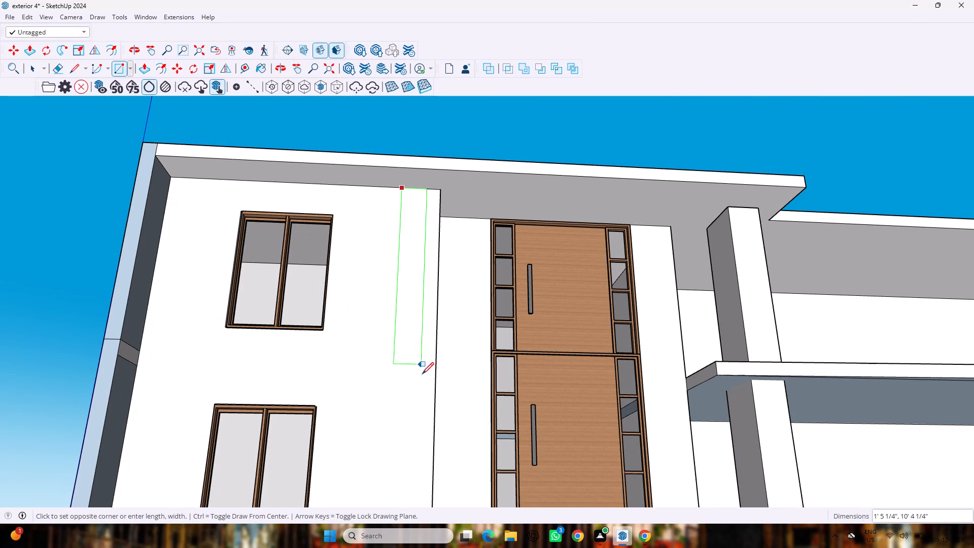
scroll(427, 396, "down", 15)
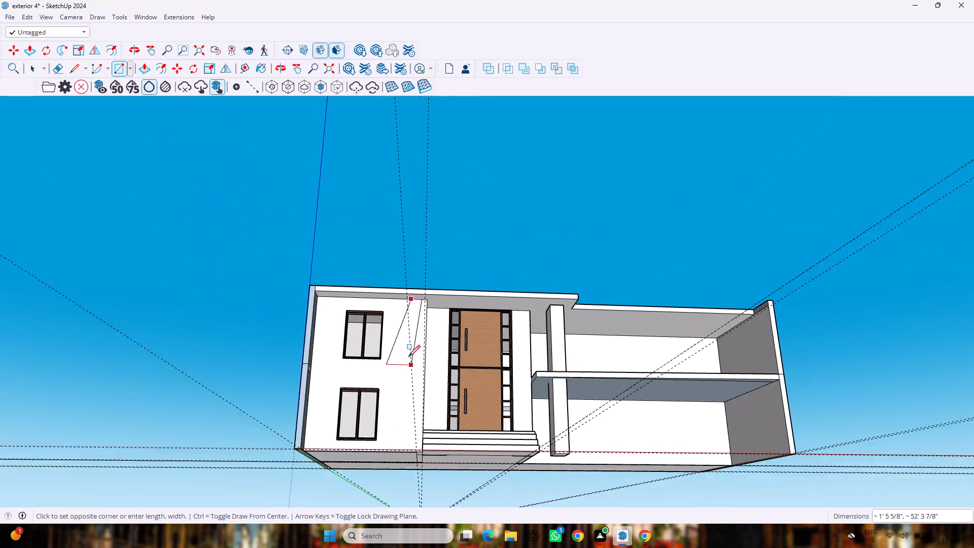
scroll(397, 403, "up", 4)
scroll(430, 366, "up", 1)
middle_click_drag(432, 372, 448, 457)
scroll(448, 456, "down", 1)
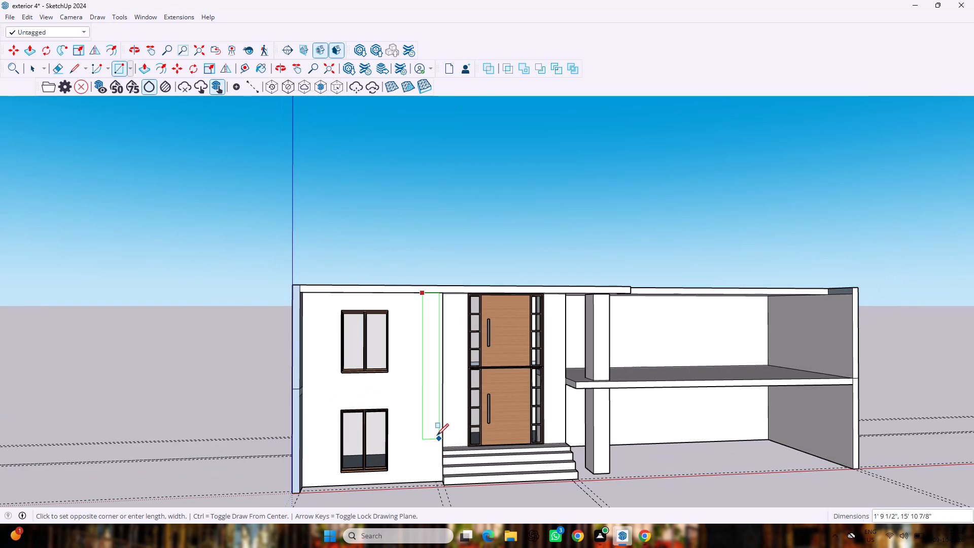
scroll(437, 453, "up", 5)
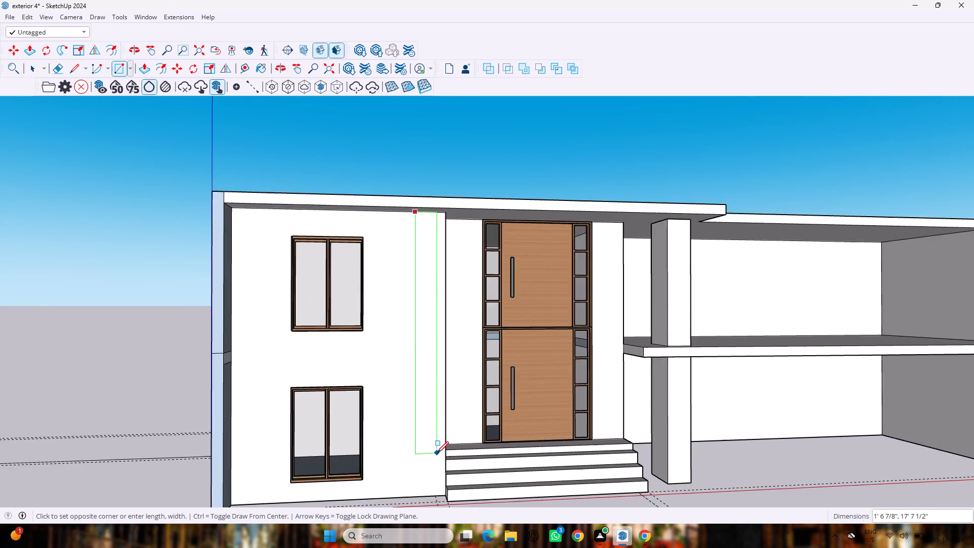
scroll(437, 453, "up", 2)
scroll(439, 454, "down", 6)
scroll(434, 489, "up", 6)
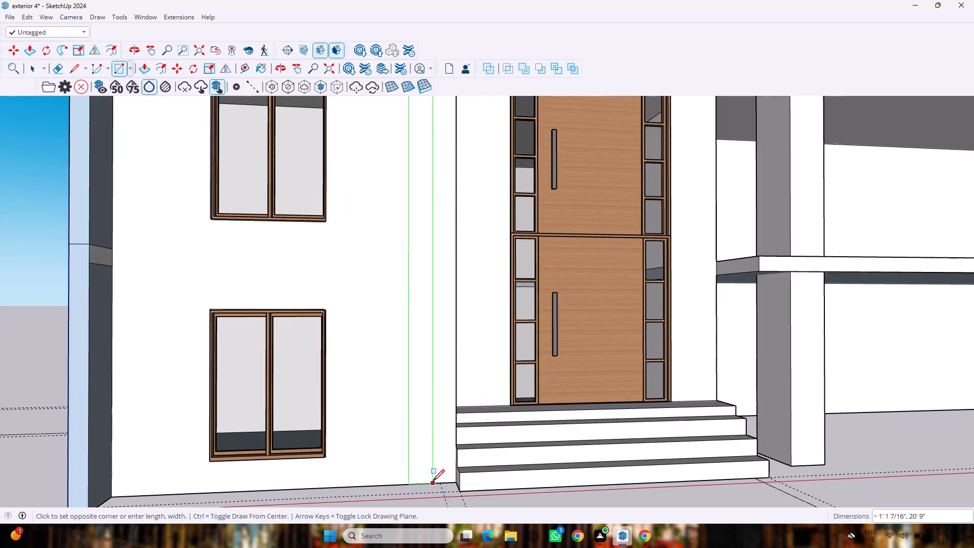
scroll(433, 481, "up", 3)
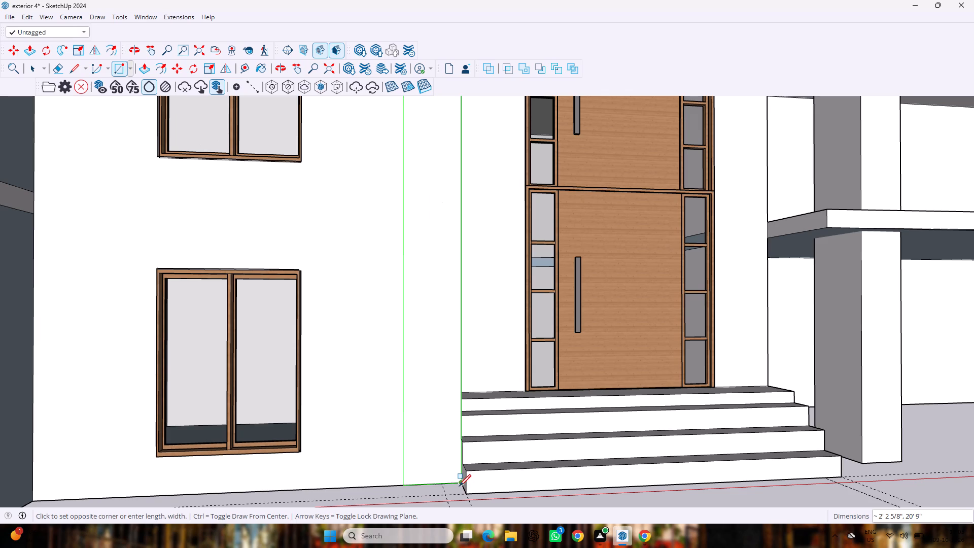
left_click(459, 486)
scroll(455, 481, "down", 7)
Push/Pull the tall strip beside the entrance outward in stages to the roof slab's front edge, with a last pull of 9".
key("o")
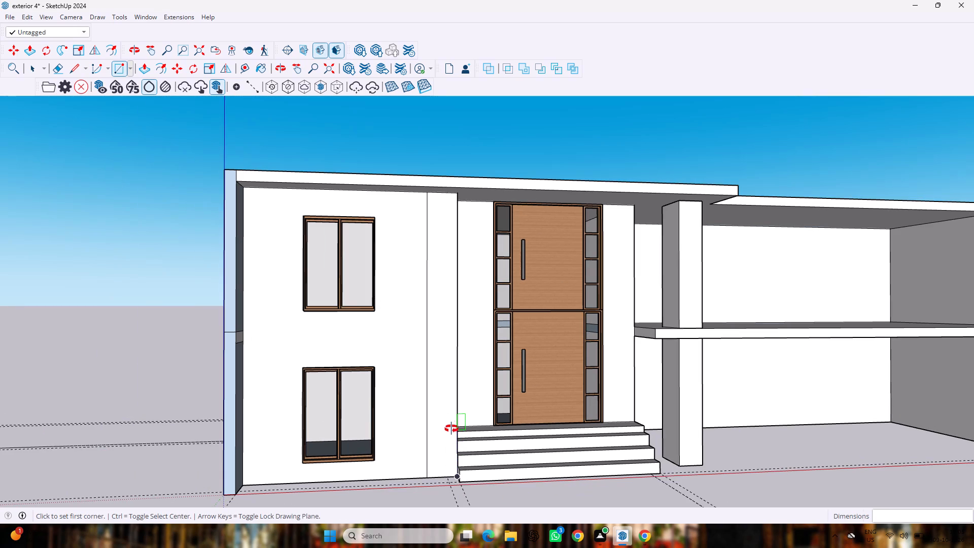
key("p")
left_click_drag(439, 393, 441, 396)
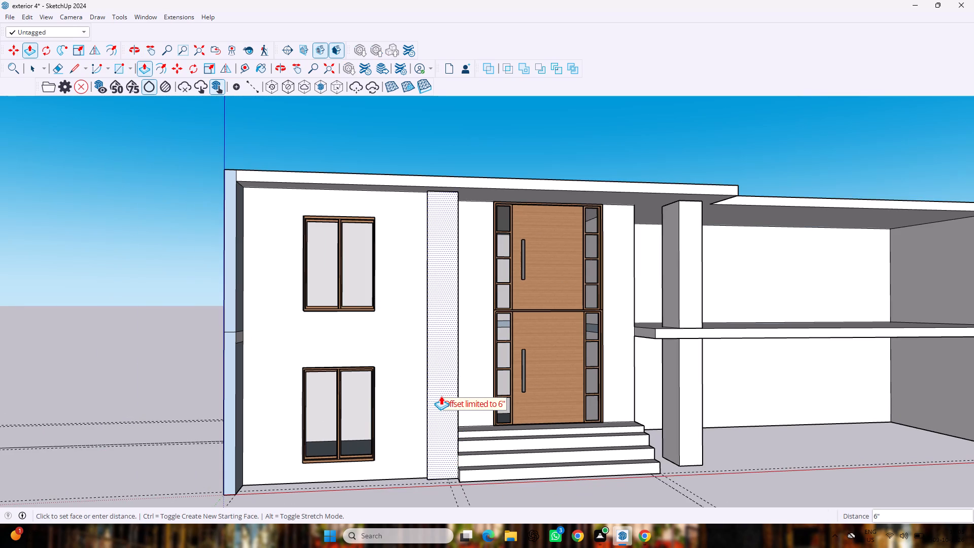
left_click_drag(441, 396, 438, 214)
left_click_drag(436, 168, 441, 177)
scroll(441, 177, "up", 1)
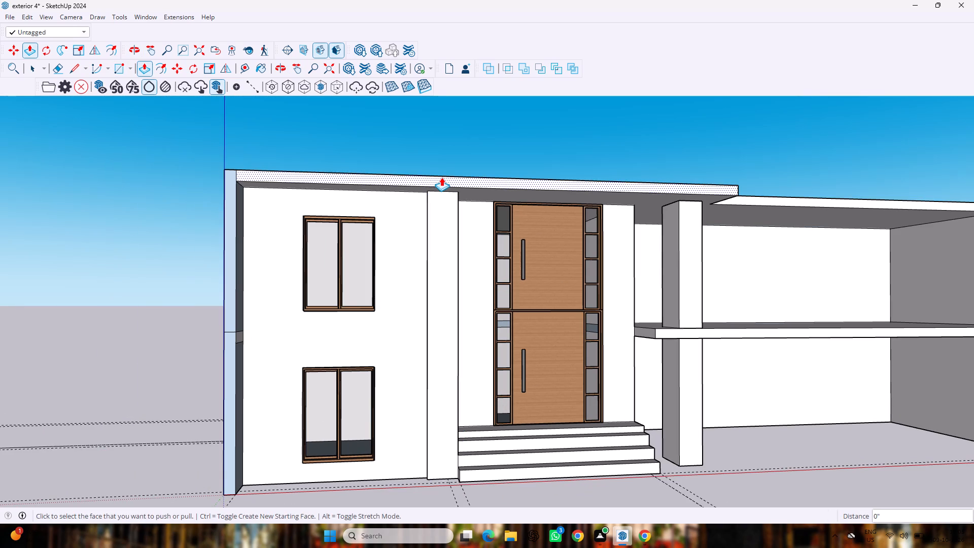
scroll(441, 177, "up", 6)
left_click_drag(433, 286, 443, 196)
scroll(442, 197, "up", 4)
left_click_drag(440, 234, 448, 198)
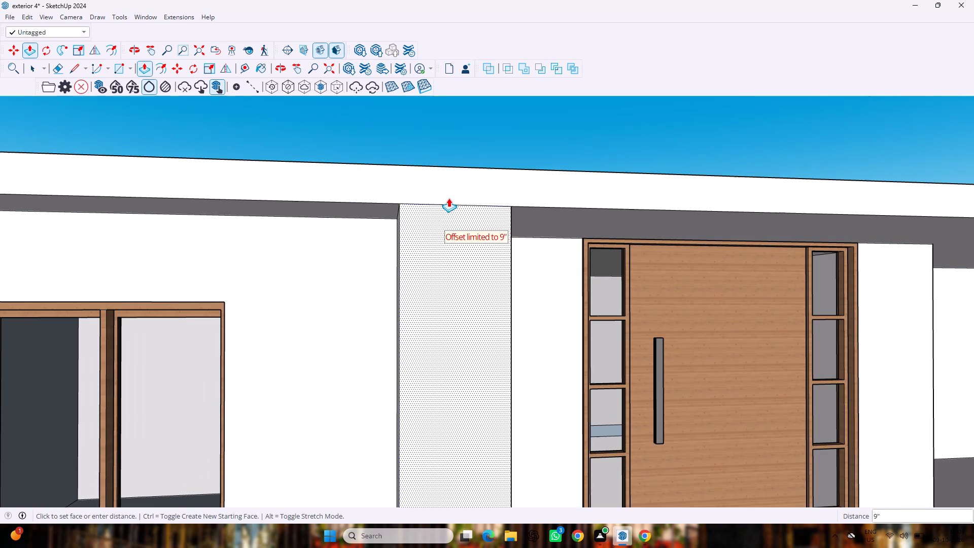
left_click_drag(448, 198, 448, 197)
scroll(446, 198, "up", 7)
middle_click(445, 192)
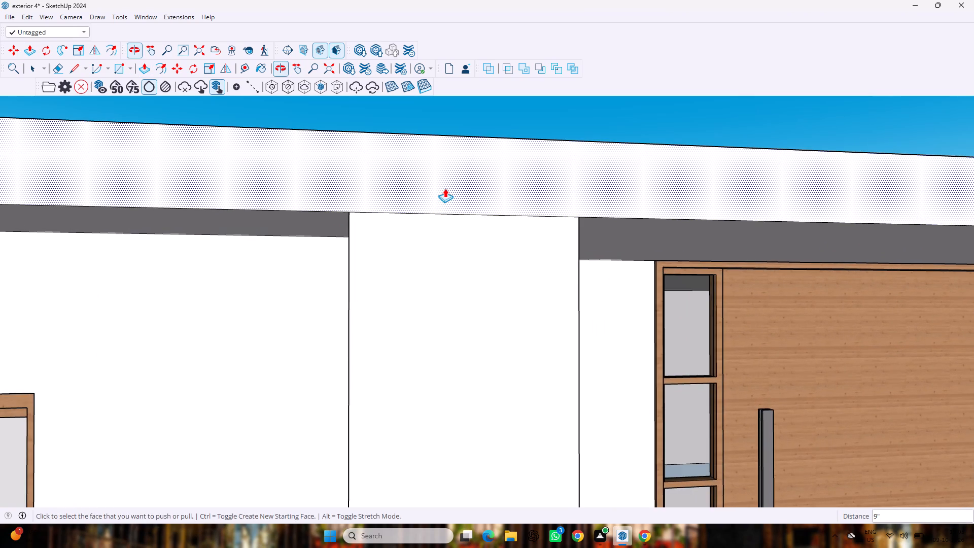
scroll(445, 188, "up", 4)
middle_click_drag(443, 181, 132, 146)
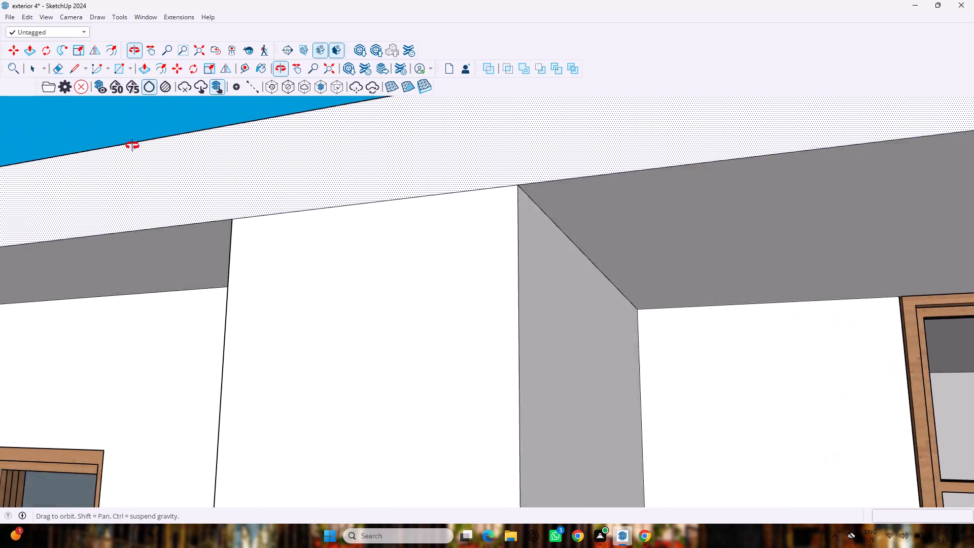
Split the roof slab's front edge with a 9" line above the projecting strip's outer corner and push the part over the windows back 2' 3".
middle_click_drag(132, 146, 387, 264)
scroll(387, 264, "down", 9)
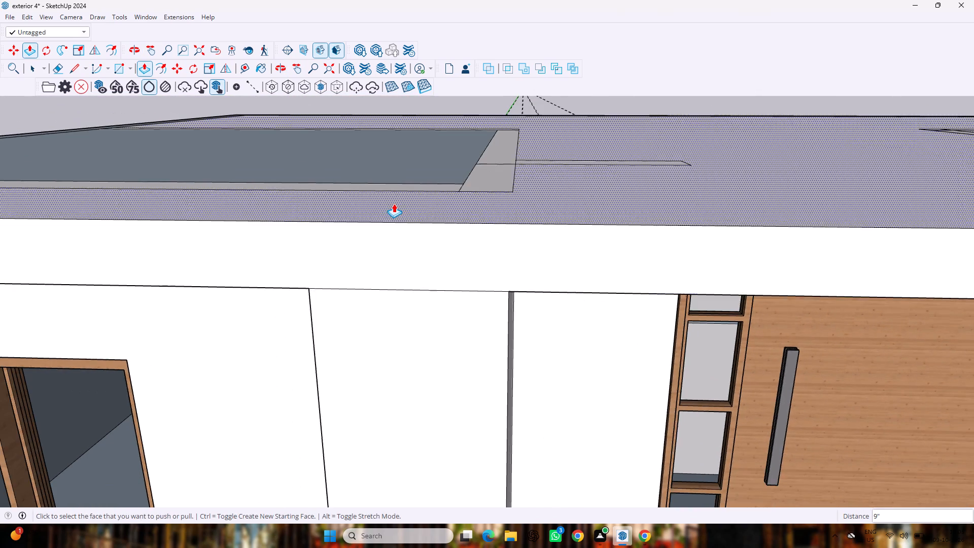
scroll(394, 203, "down", 1)
key("l")
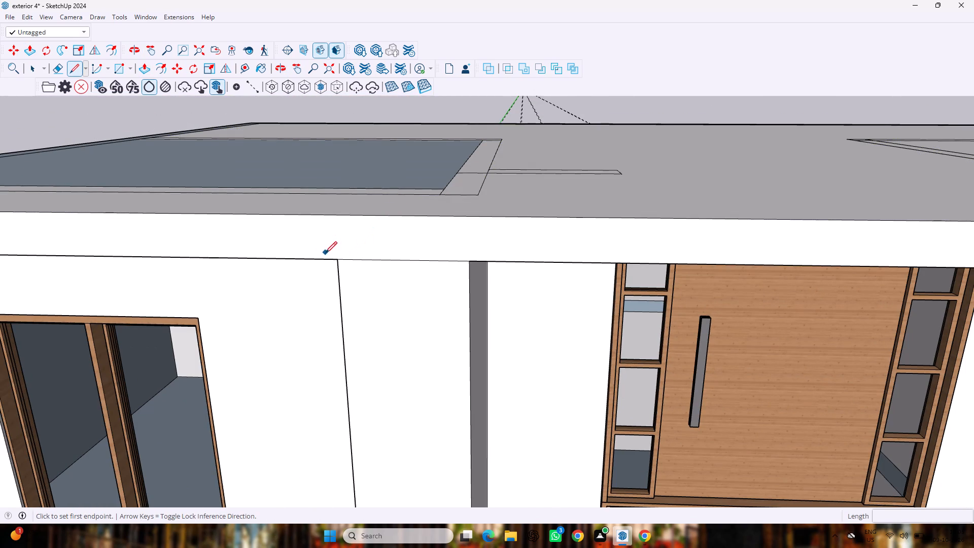
left_click(334, 258)
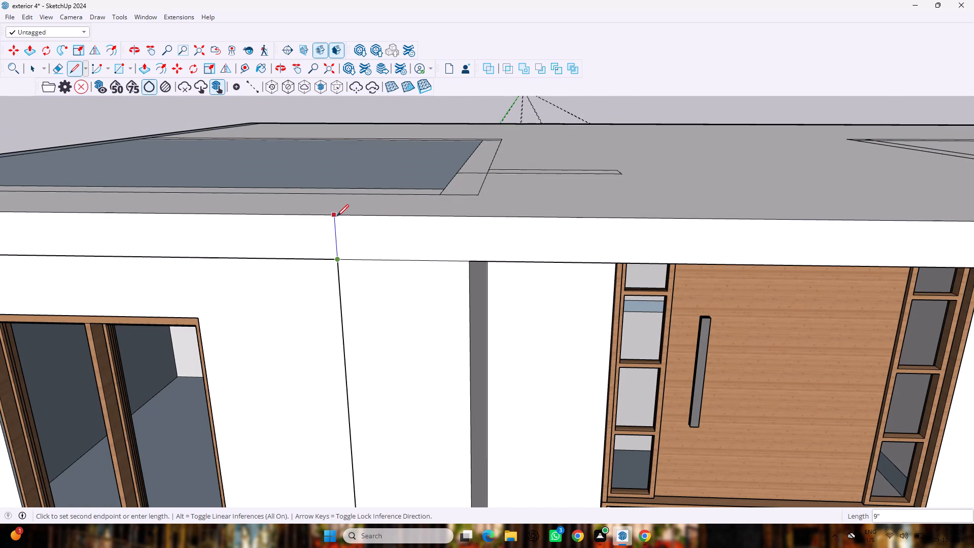
left_click(337, 216)
key("p")
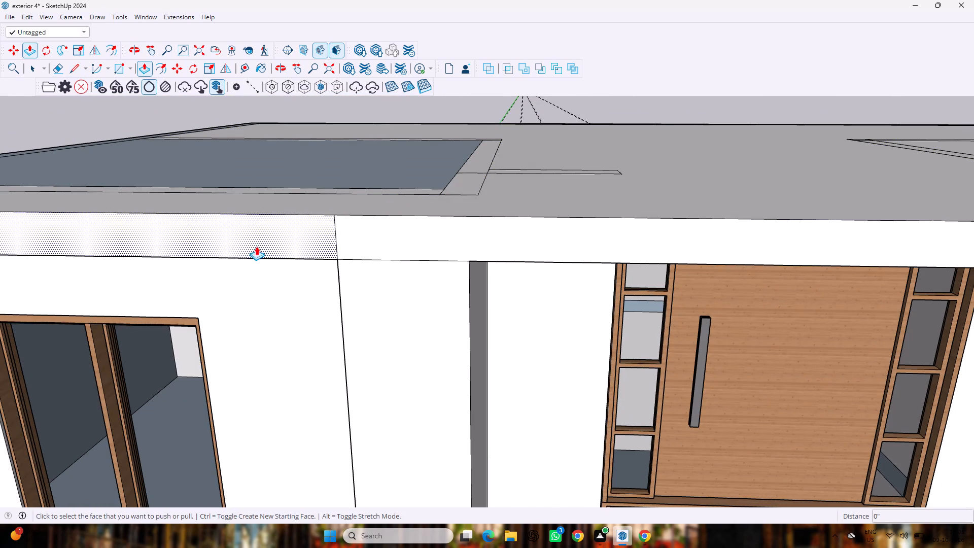
left_click_drag(257, 244, 310, 192)
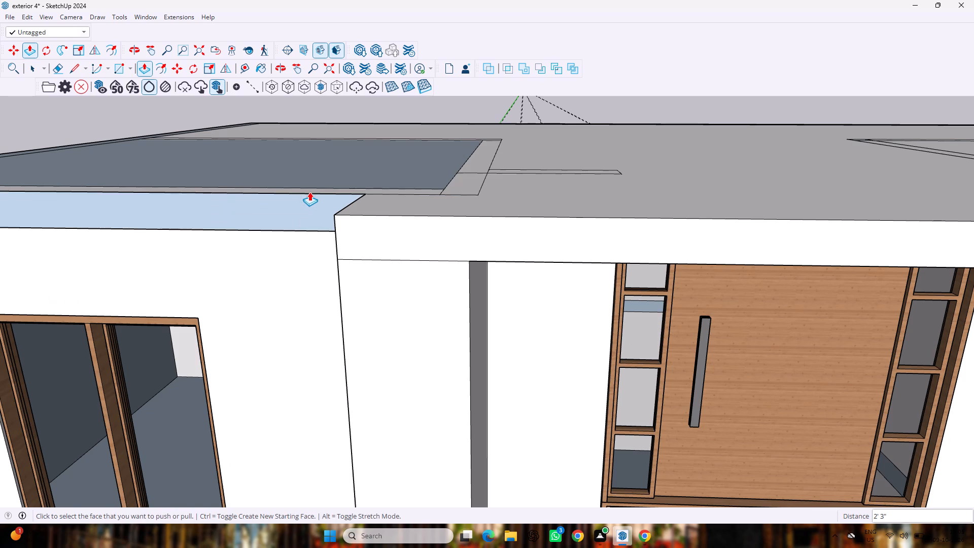
Draw a rectangle about 12' 9 3/8" by 9" closing the recessed roof edge above the window wall, between the side wall and the strip.
scroll(301, 201, "down", 9)
middle_click_drag(255, 232, 418, 237)
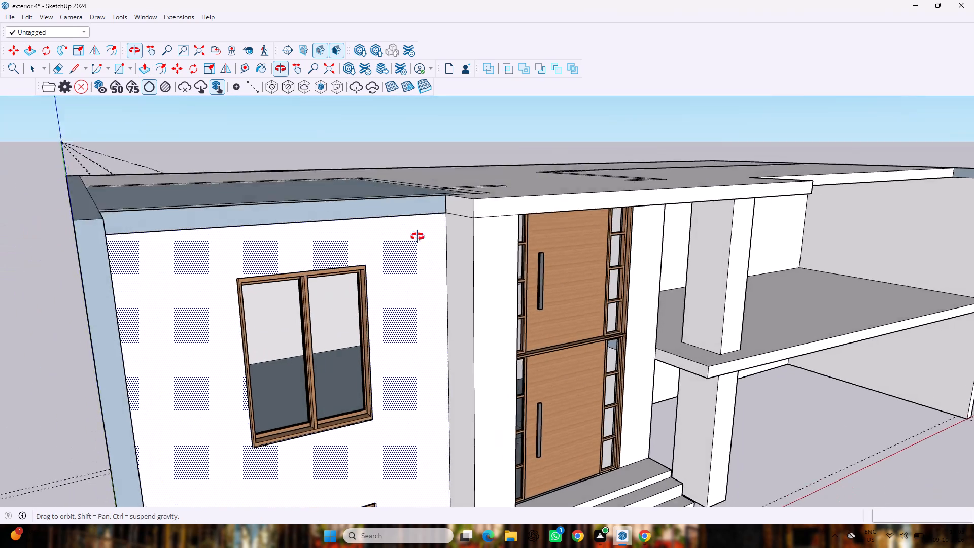
middle_click_drag(418, 237, 415, 236)
key("r")
scroll(144, 252, "up", 4)
middle_click_drag(138, 246, 115, 250)
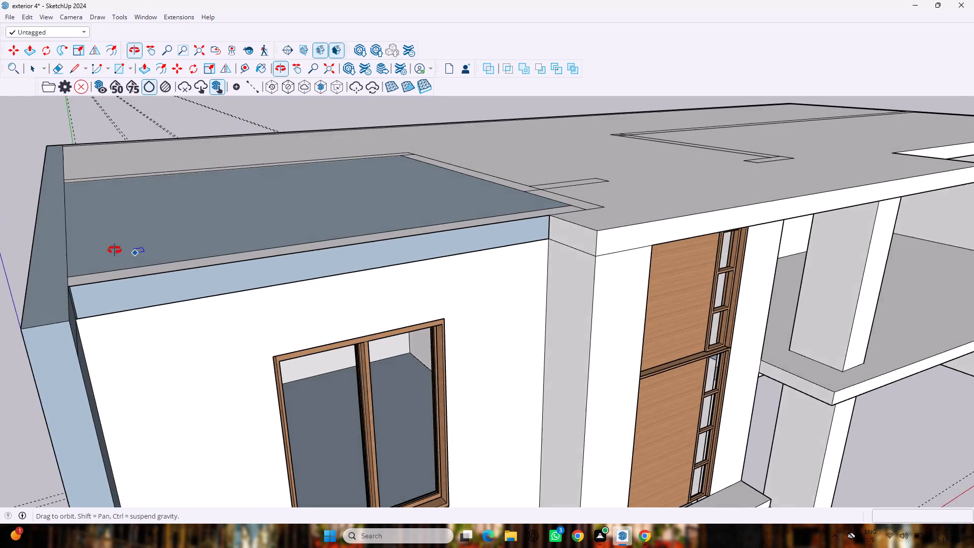
middle_click_drag(115, 250, 67, 233)
left_click(40, 229)
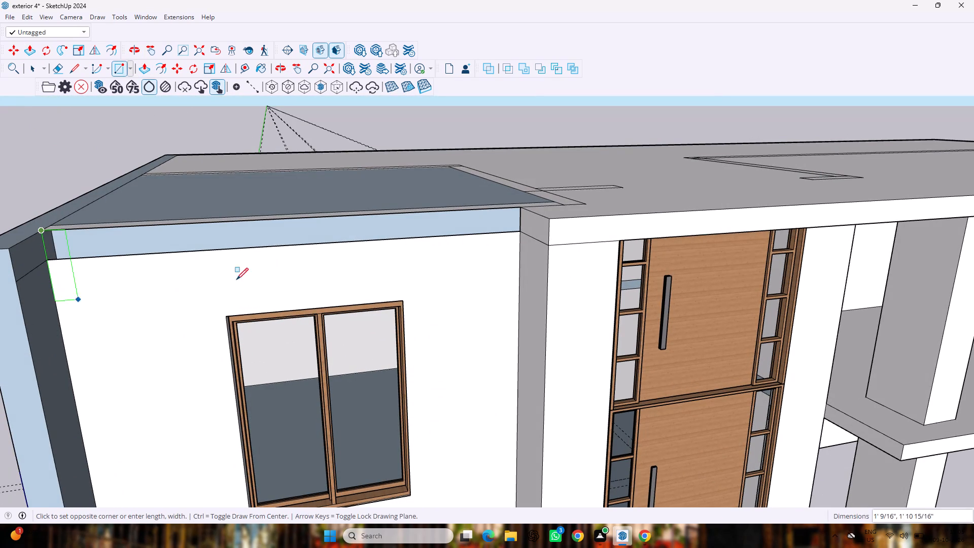
left_click(520, 232)
Erase the seam lines under the roof edge on the window wall and on the side and front faces of the projecting strip.
scroll(512, 249, "down", 7)
key("e")
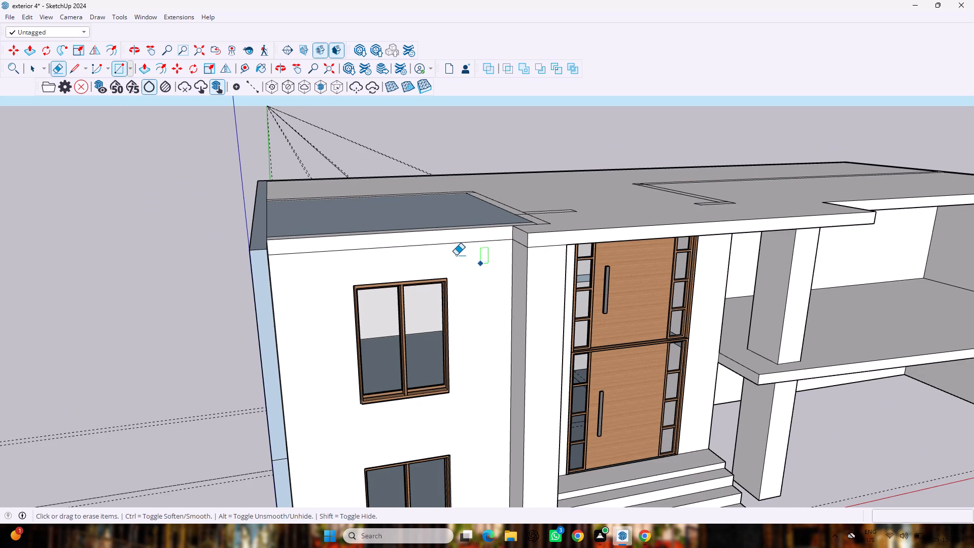
left_click_drag(440, 241, 444, 248)
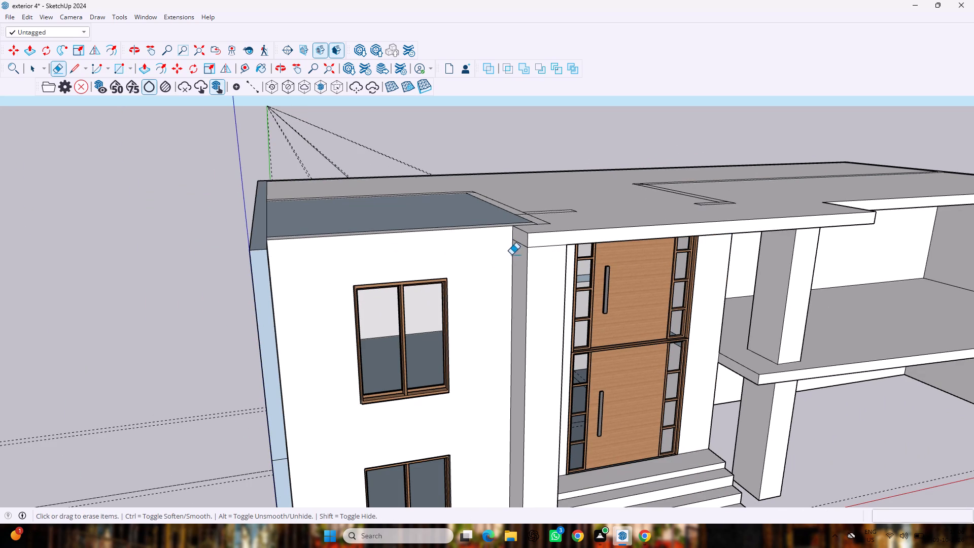
left_click_drag(525, 241, 521, 250)
left_click_drag(552, 246, 552, 264)
scroll(544, 271, "down", 4)
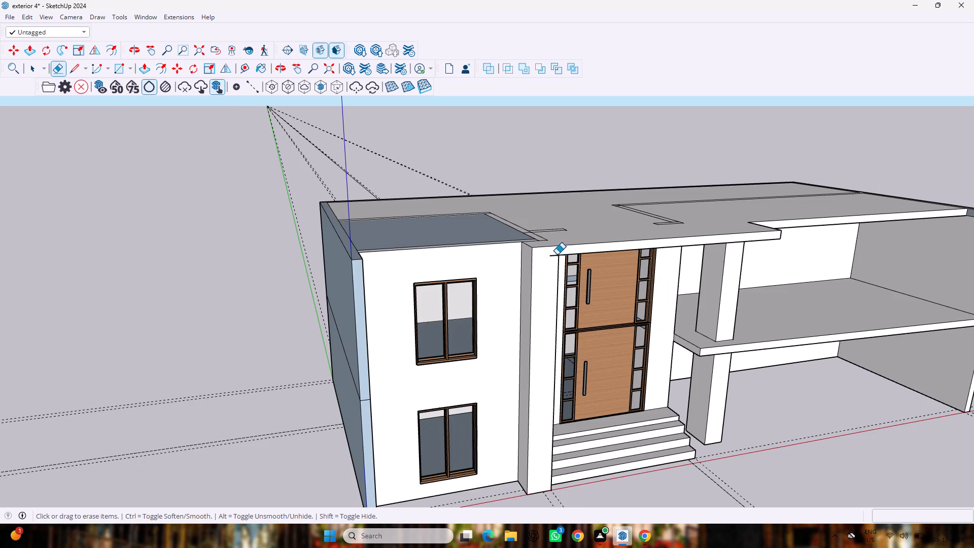
scroll(558, 255, "up", 7)
left_click_drag(558, 253, 554, 265)
scroll(538, 288, "down", 4)
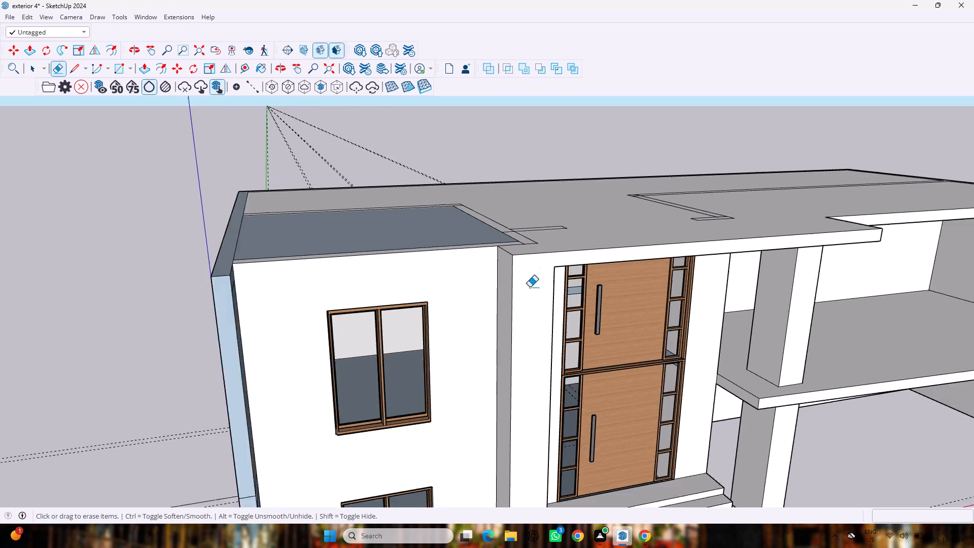
scroll(530, 287, "down", 12)
scroll(556, 352, "up", 4)
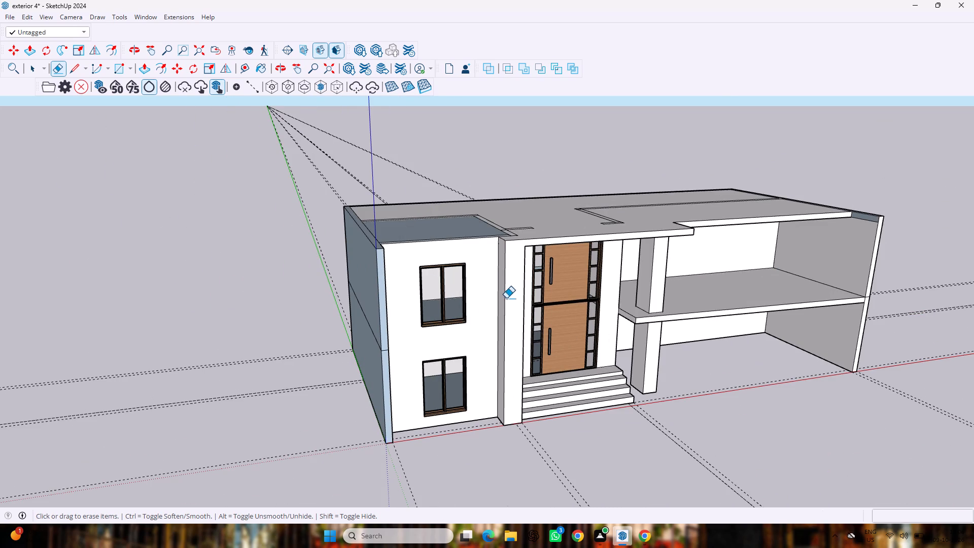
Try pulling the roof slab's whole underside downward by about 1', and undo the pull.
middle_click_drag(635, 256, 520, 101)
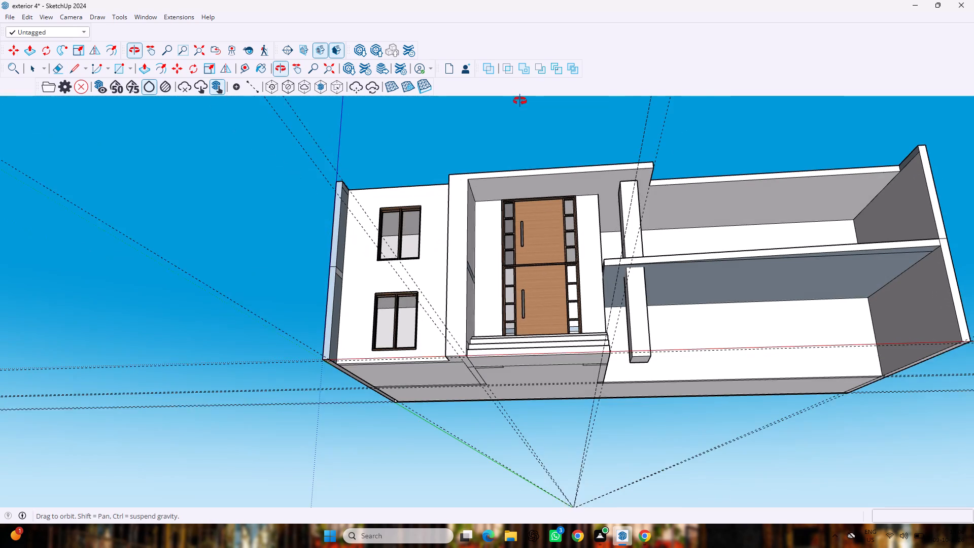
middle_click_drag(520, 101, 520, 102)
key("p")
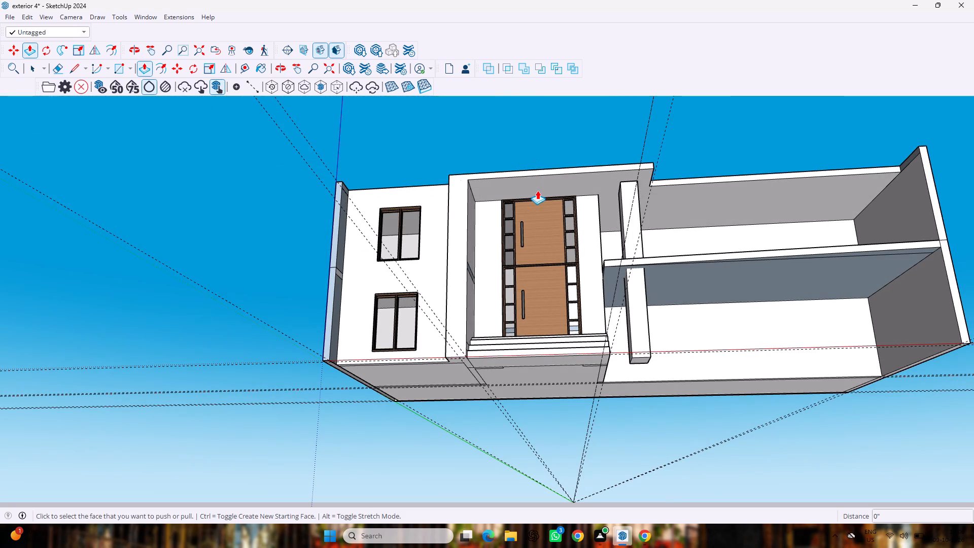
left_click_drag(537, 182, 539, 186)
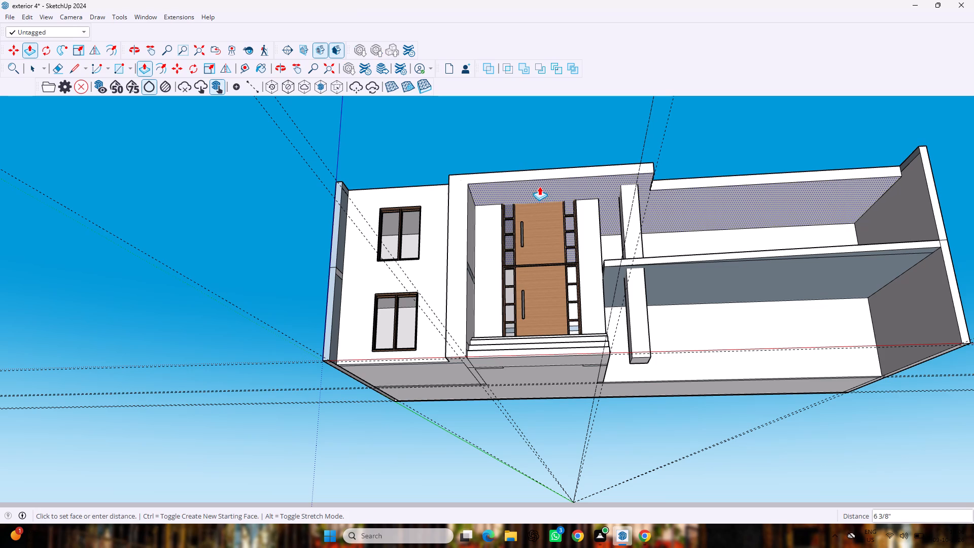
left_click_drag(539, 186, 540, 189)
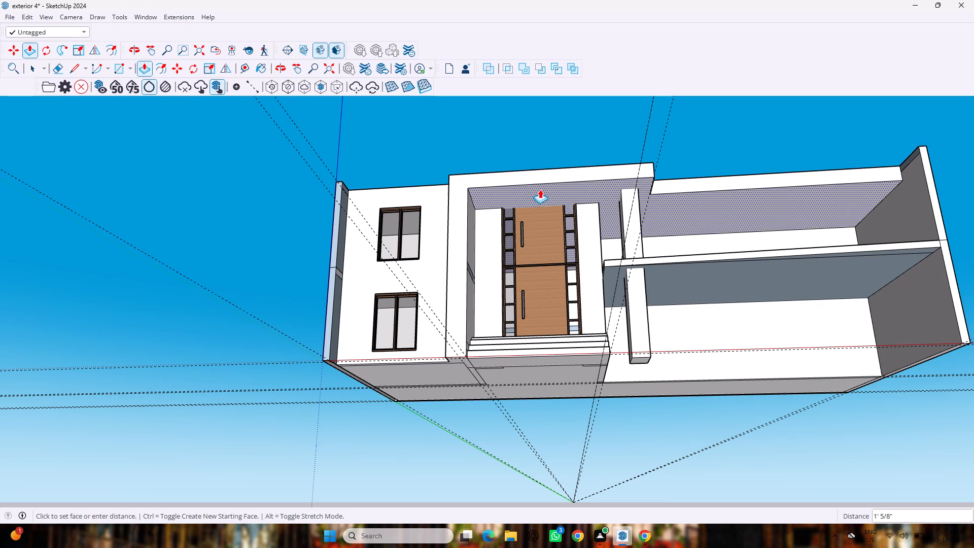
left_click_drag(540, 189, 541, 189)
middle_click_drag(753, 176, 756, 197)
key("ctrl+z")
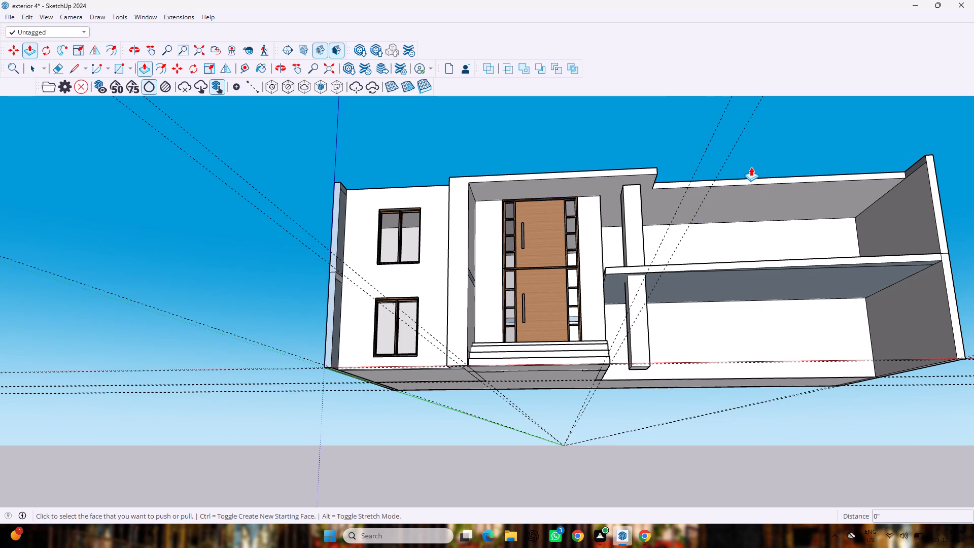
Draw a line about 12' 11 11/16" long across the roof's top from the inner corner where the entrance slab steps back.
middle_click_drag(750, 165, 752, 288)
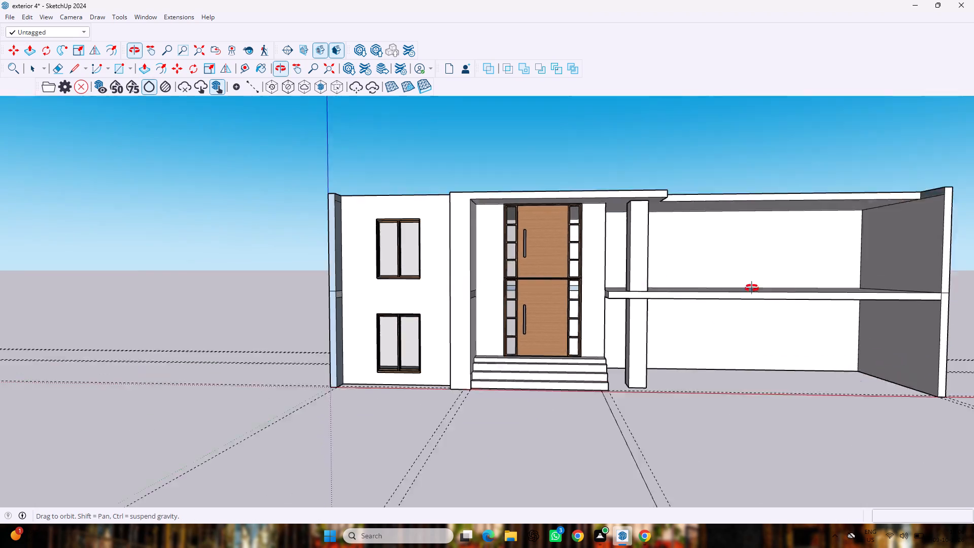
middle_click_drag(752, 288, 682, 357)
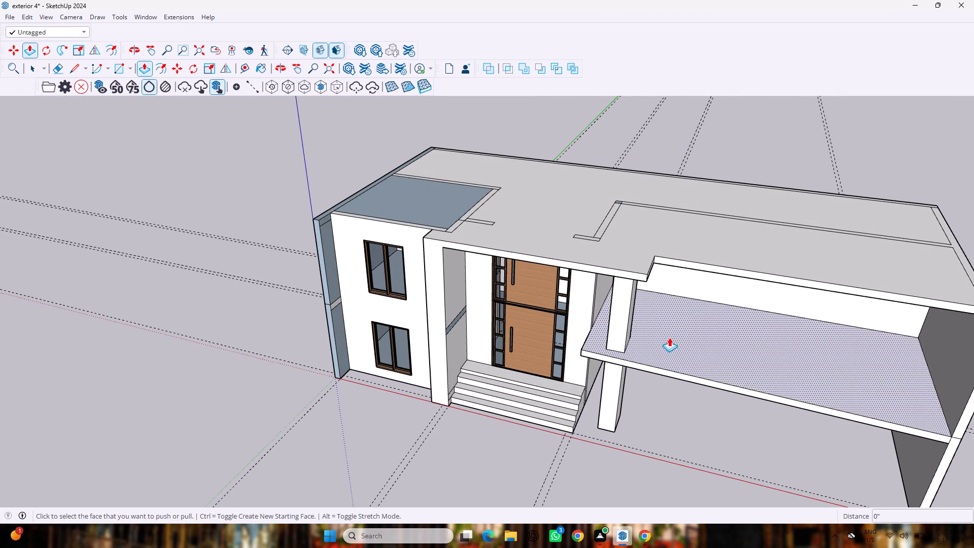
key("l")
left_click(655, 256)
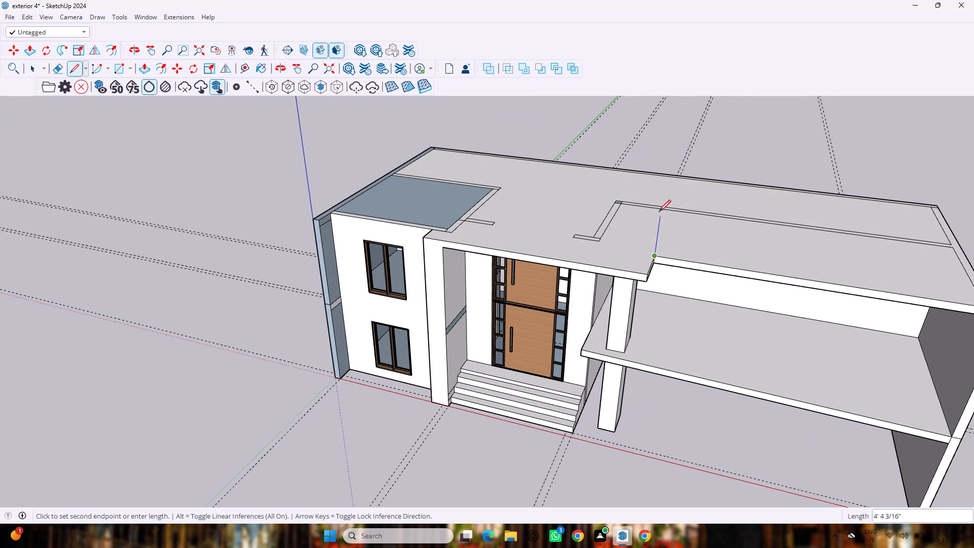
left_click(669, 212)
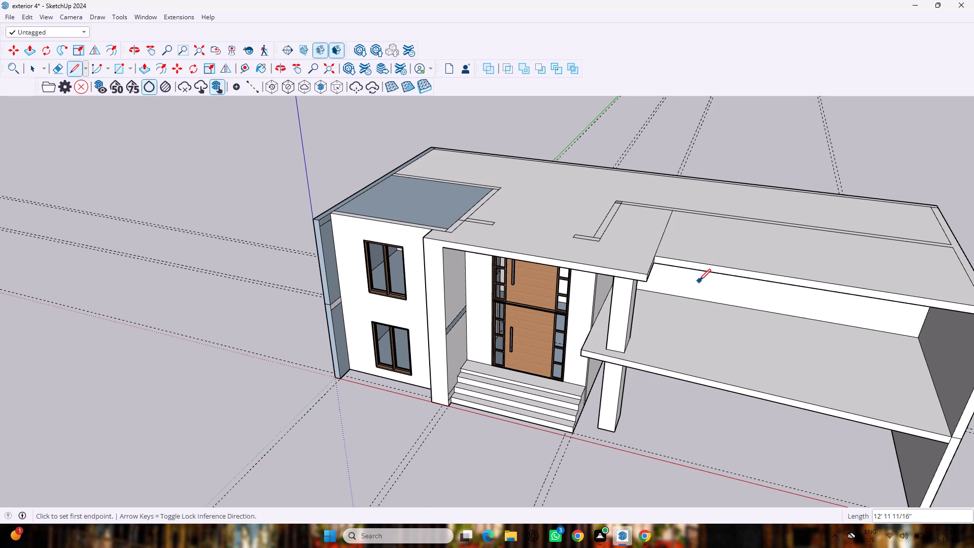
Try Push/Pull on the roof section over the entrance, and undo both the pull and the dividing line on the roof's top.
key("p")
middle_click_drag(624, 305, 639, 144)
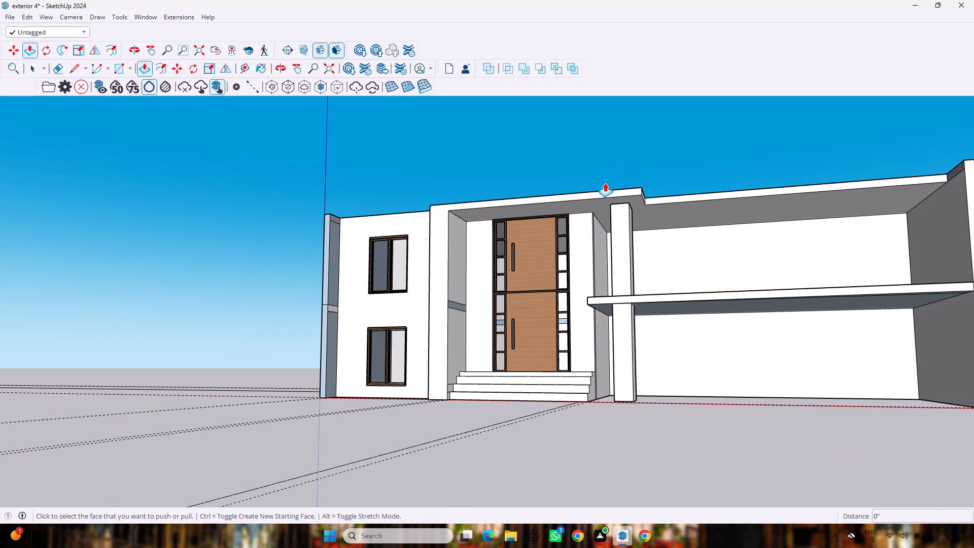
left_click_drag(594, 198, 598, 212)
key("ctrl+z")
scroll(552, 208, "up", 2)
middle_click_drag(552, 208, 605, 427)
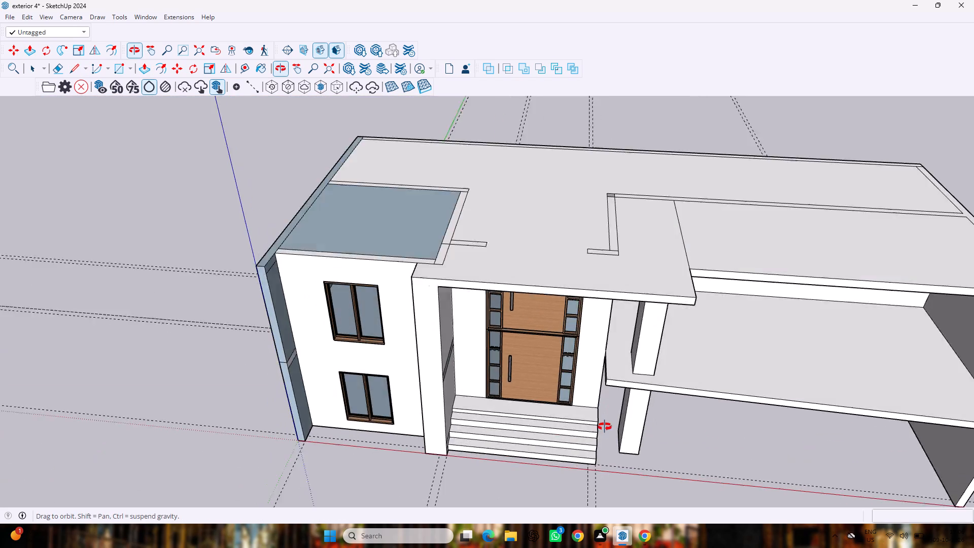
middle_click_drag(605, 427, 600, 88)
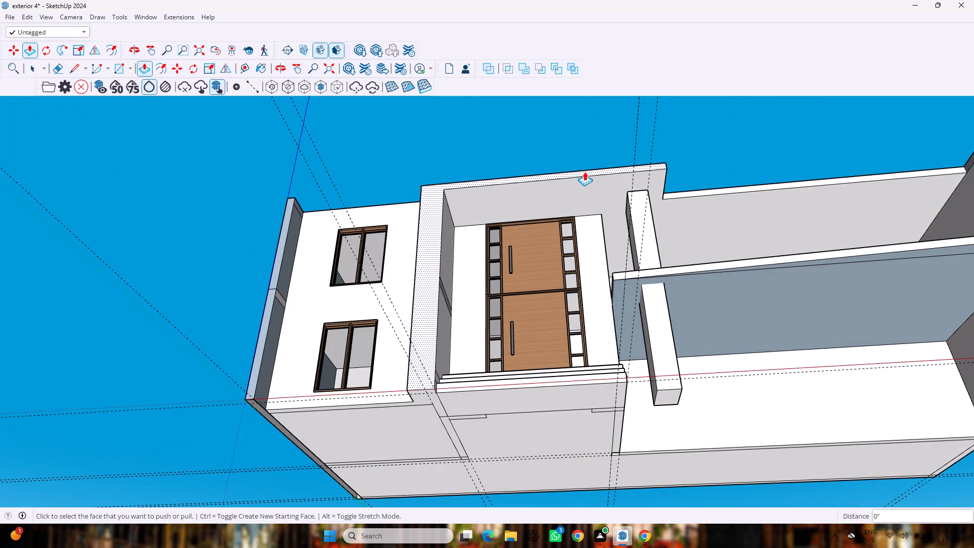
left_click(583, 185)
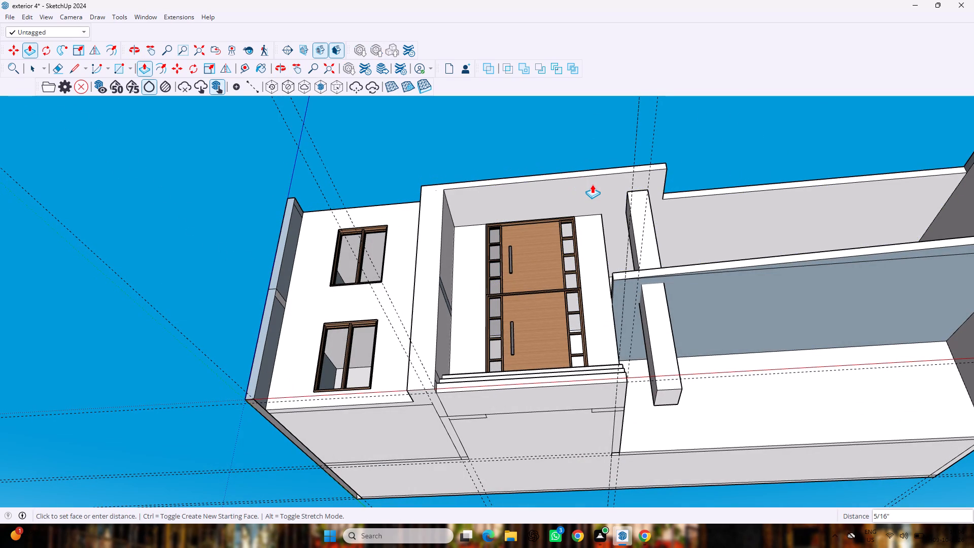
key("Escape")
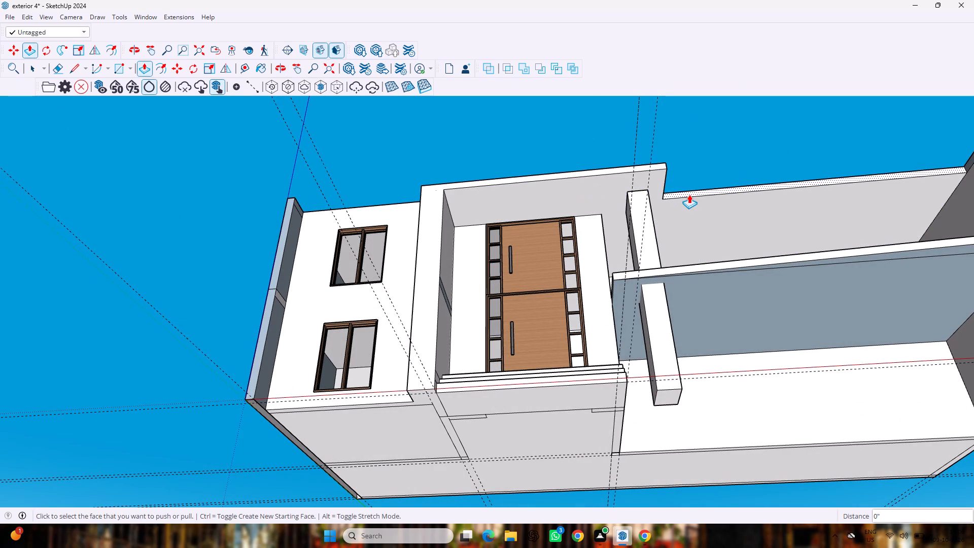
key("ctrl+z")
Draw a 12' 11 11/16" line on the roof slab's underside from its inner front corner straight back to the rear wall.
middle_click_drag(699, 211, 752, 547)
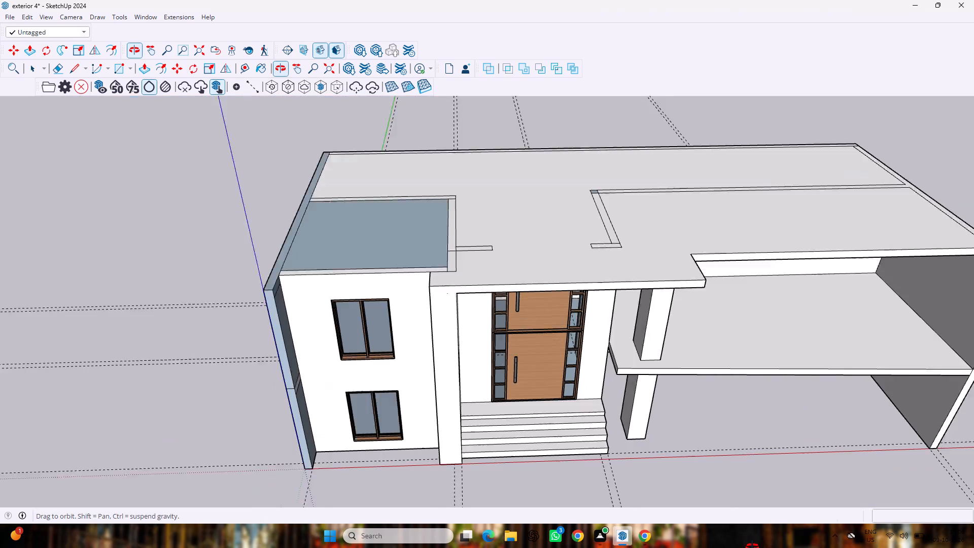
middle_click_drag(752, 547, 608, 497)
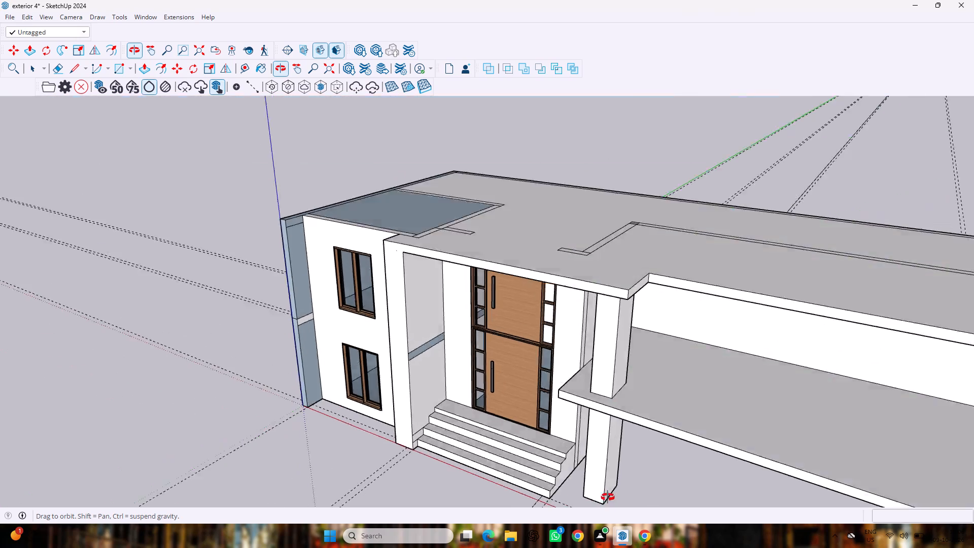
middle_click_drag(608, 497, 620, 202)
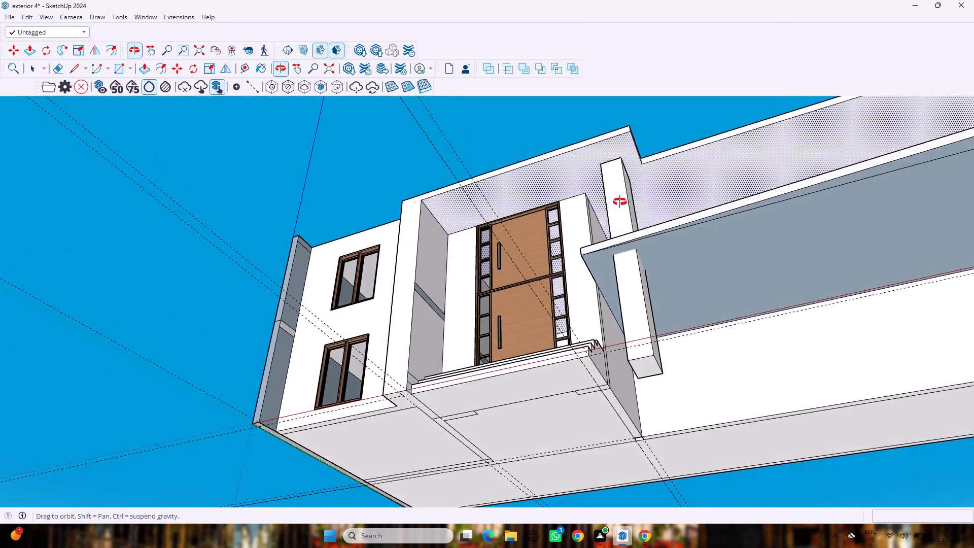
middle_click_drag(620, 202, 628, 242)
key("l")
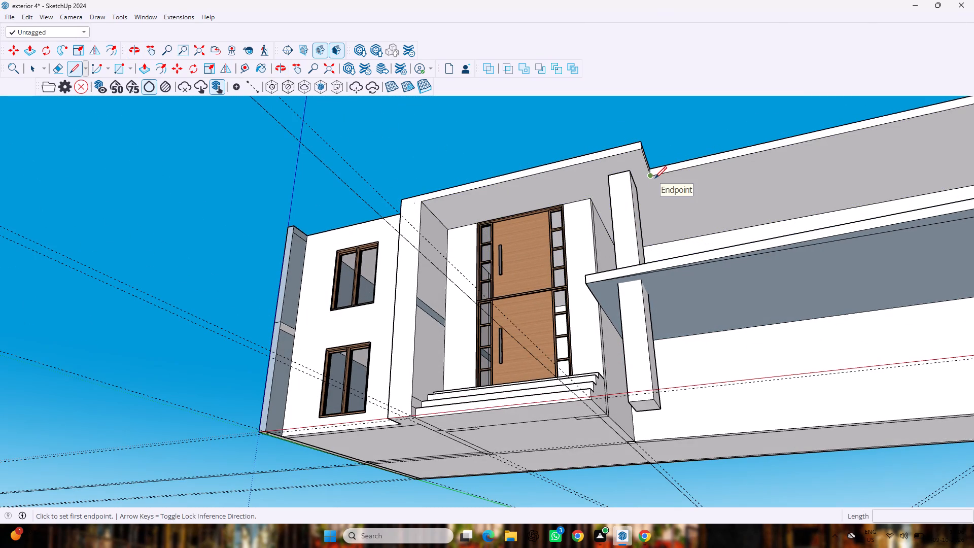
left_click(653, 178)
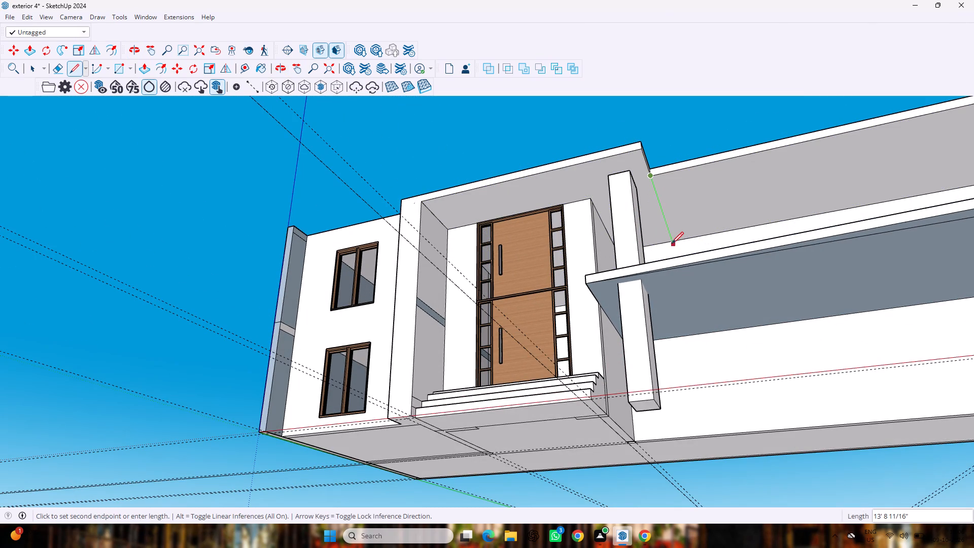
left_click(667, 241)
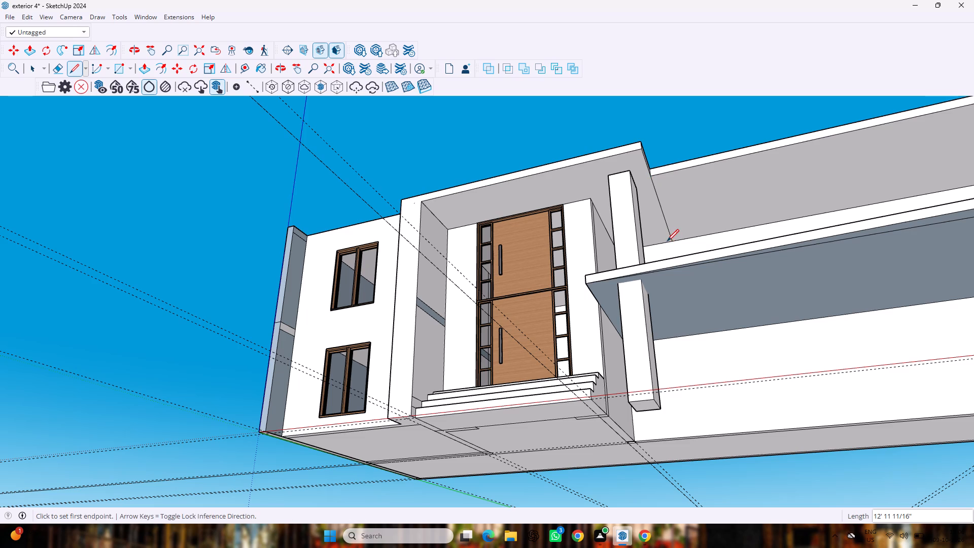
Push/Pull the underside of the roof section over the entrance downward to deepen the slab's front face.
scroll(535, 205, "up", 1)
key("p")
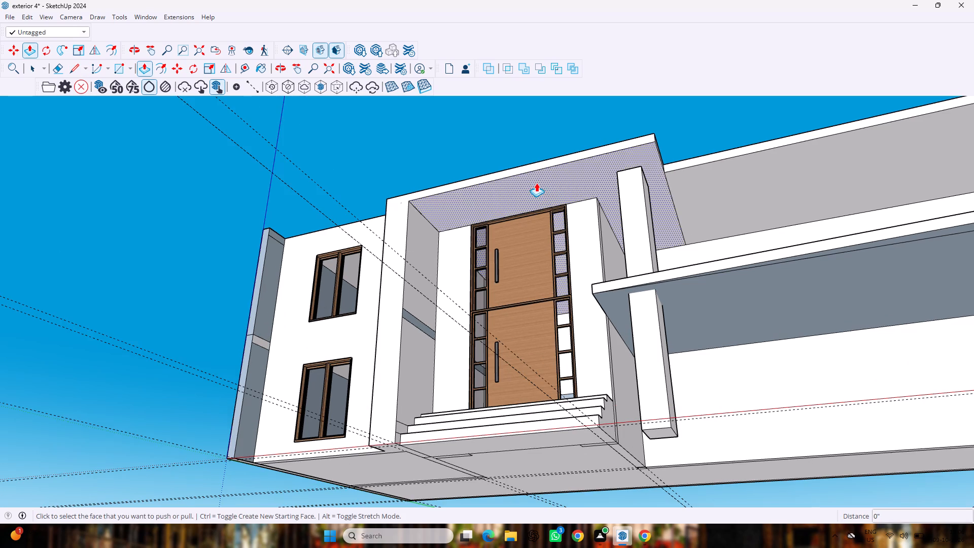
left_click_drag(537, 183, 548, 210)
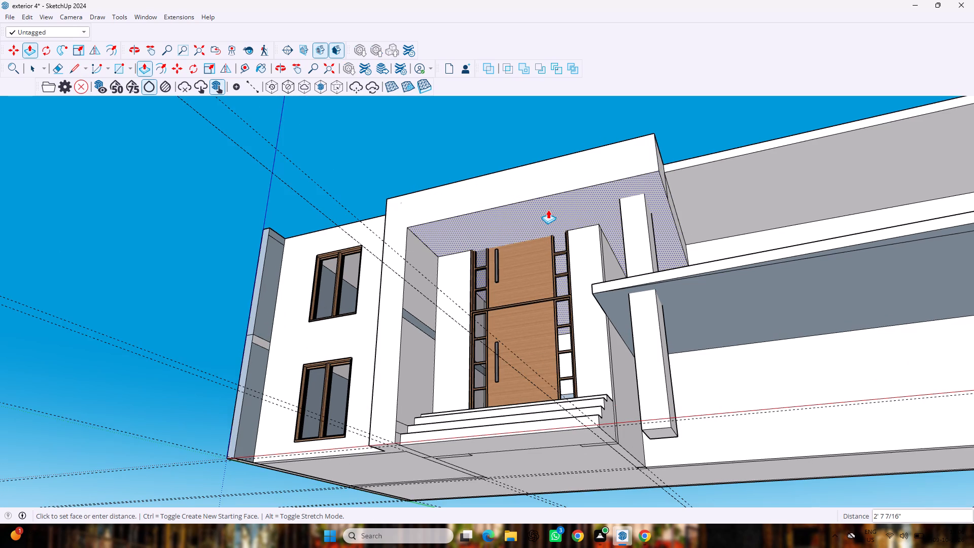
left_click_drag(548, 210, 548, 201)
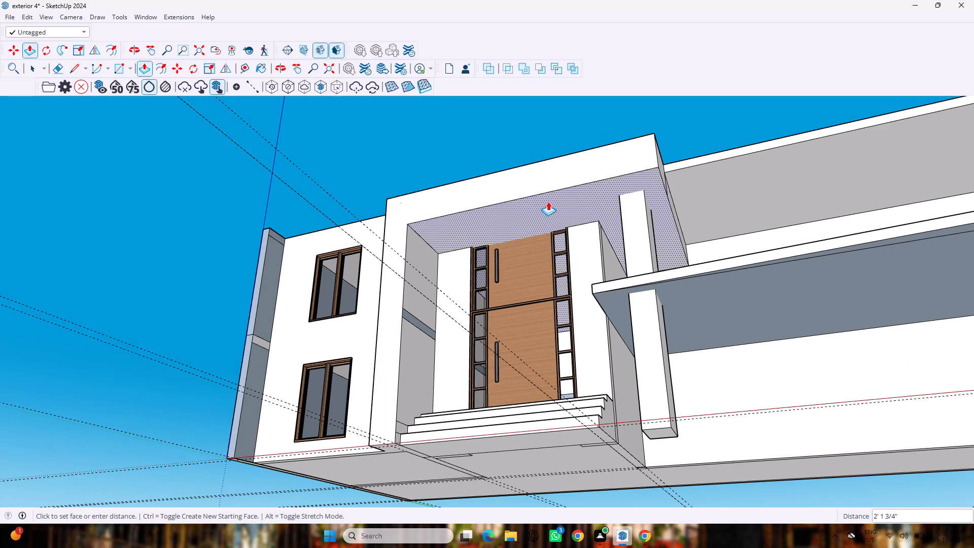
left_click_drag(548, 201, 549, 197)
key("space")
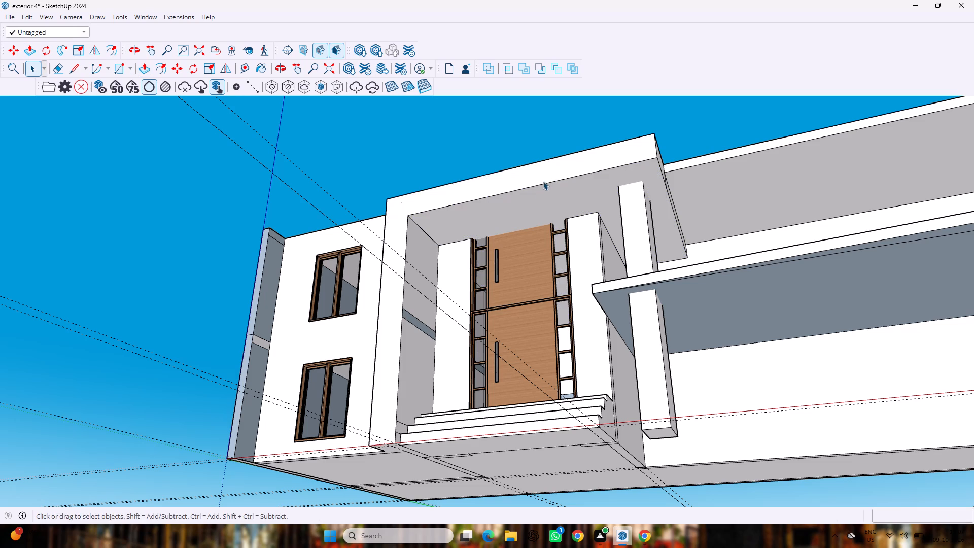
Scale the upper entrance door vertically to about 0.83 so its top meets the underside of the lowered entrance slab.
middle_click_drag(543, 184, 663, 453)
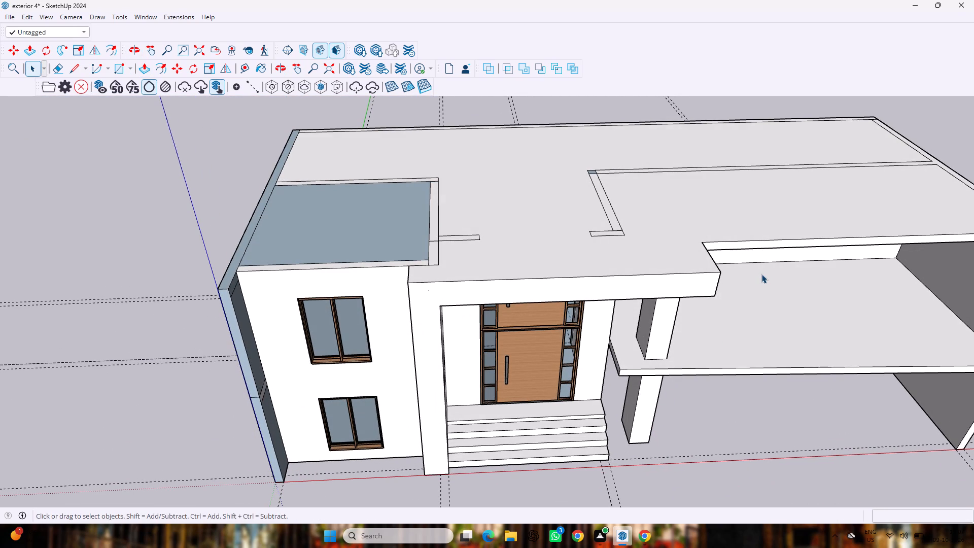
middle_click_drag(771, 323, 714, 136)
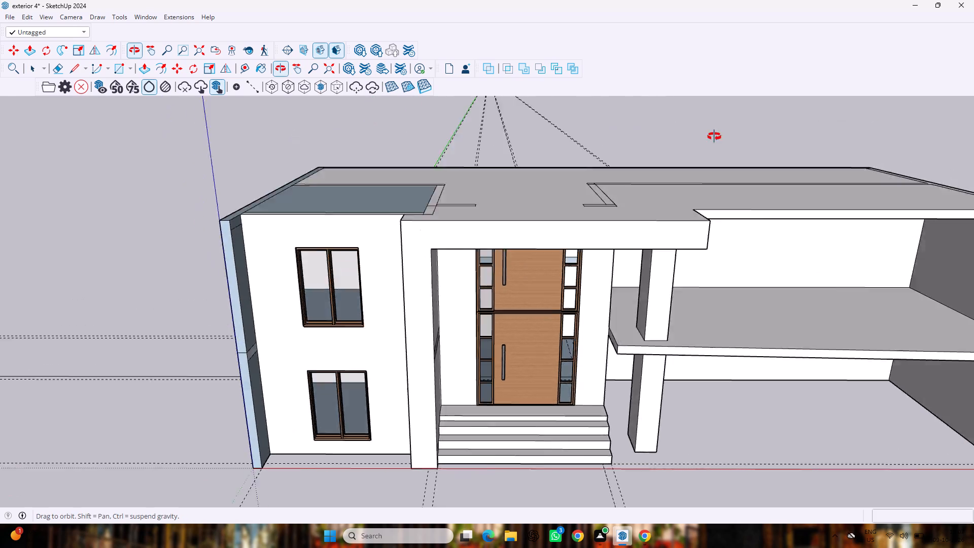
middle_click_drag(714, 136, 685, 164)
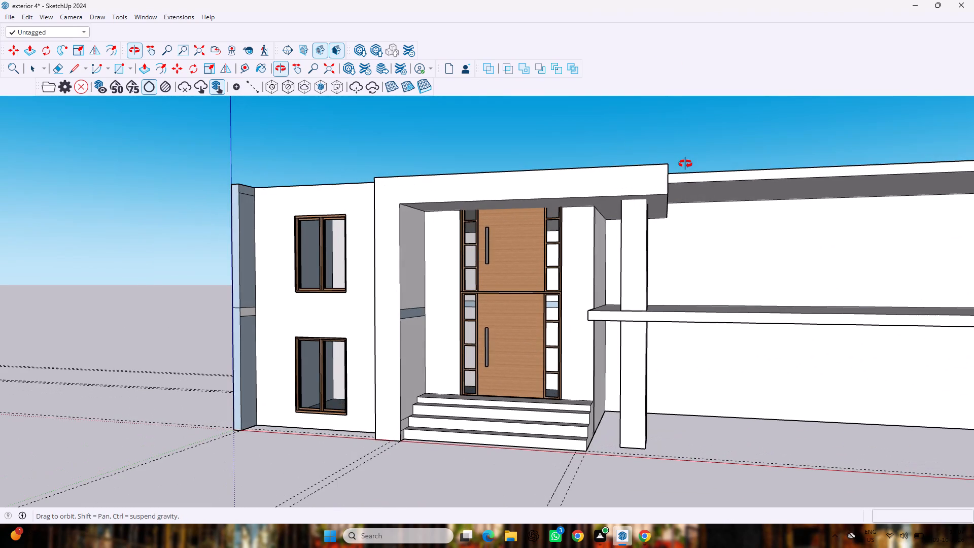
middle_click_drag(685, 164, 685, 161)
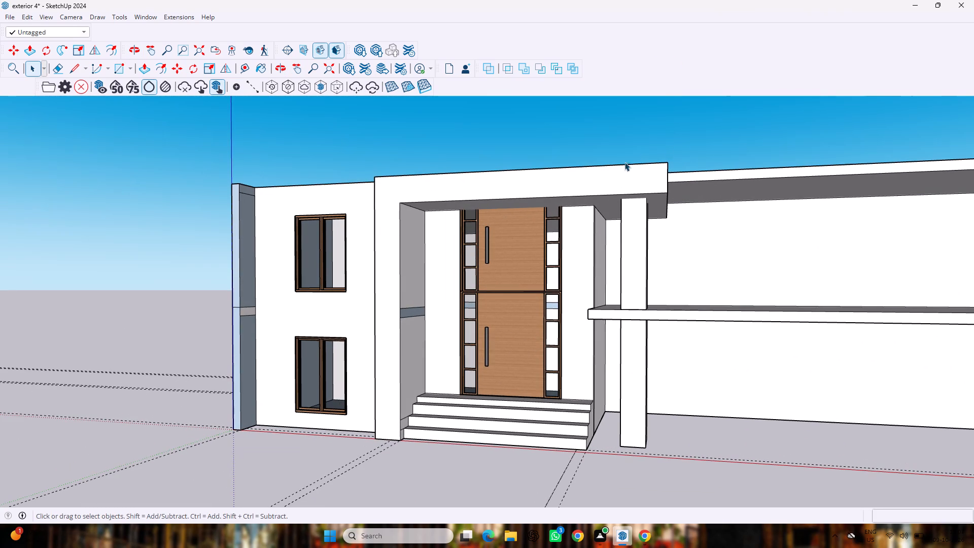
middle_click_drag(548, 234, 596, 254)
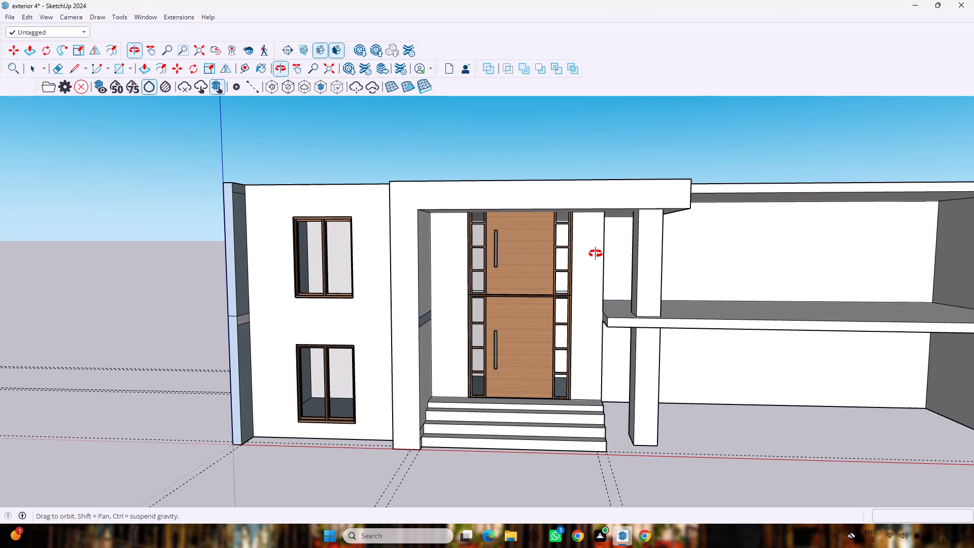
middle_click_drag(596, 254, 589, 241)
left_click(543, 236)
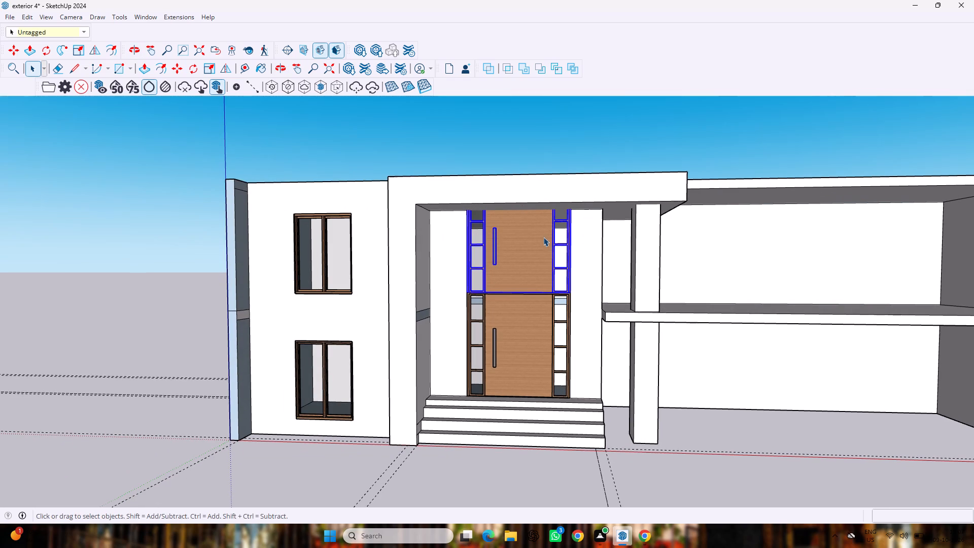
key("s")
scroll(520, 204, "up", 7)
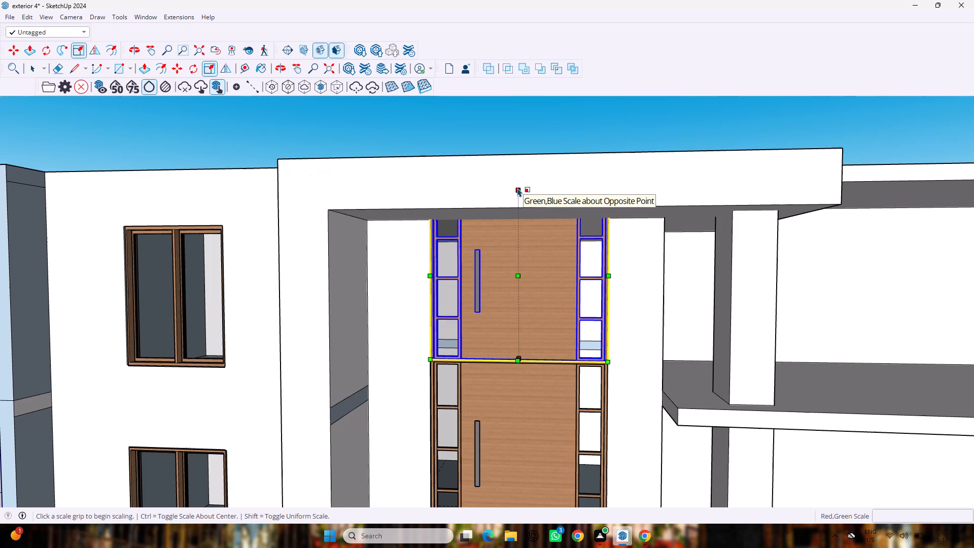
scroll(516, 199, "up", 1)
middle_click_drag(517, 203, 538, 152)
scroll(536, 142, "up", 1)
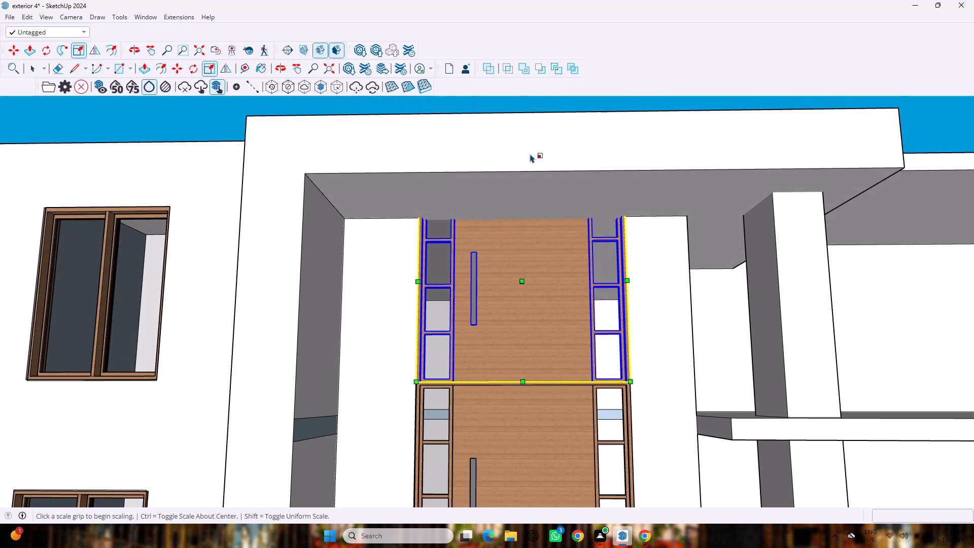
middle_click_drag(542, 180, 560, 190)
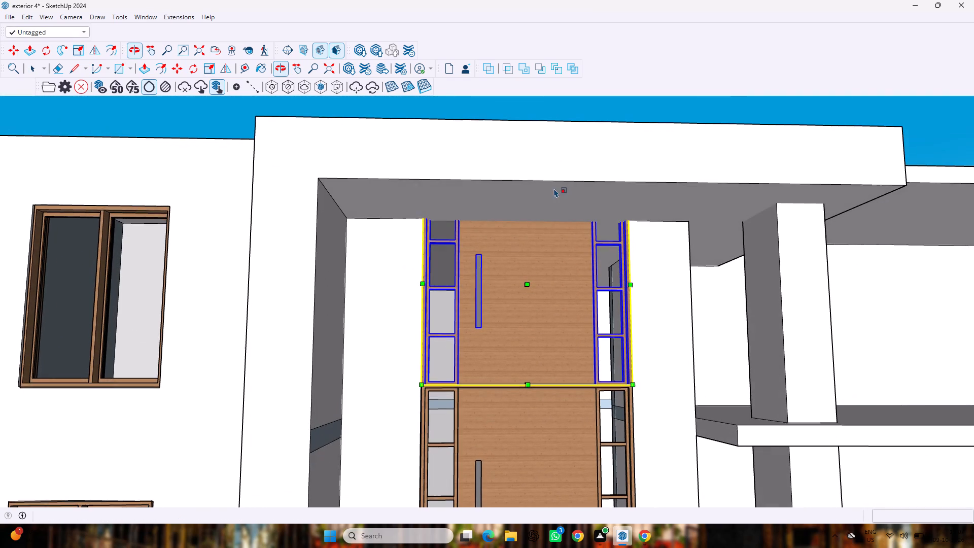
left_click_drag(524, 194, 525, 200)
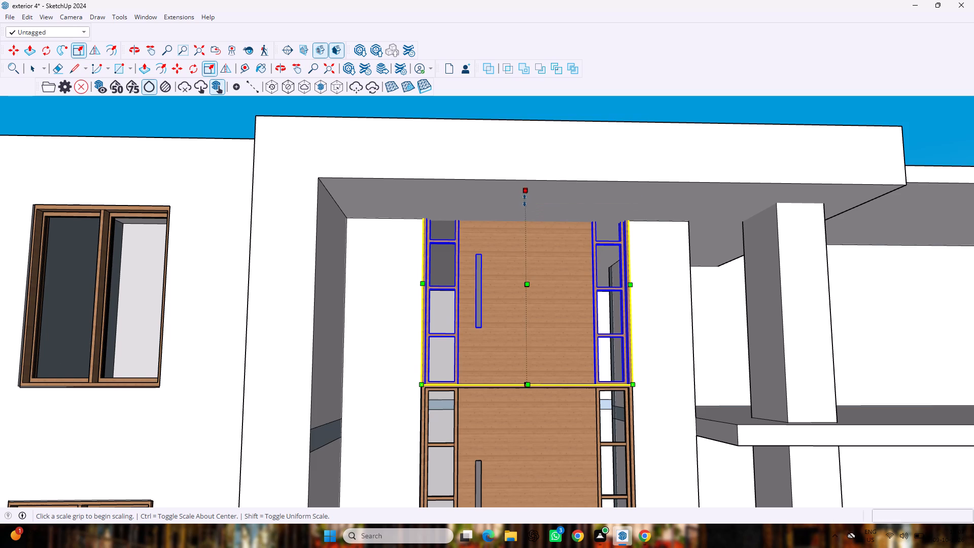
left_click_drag(525, 200, 529, 221)
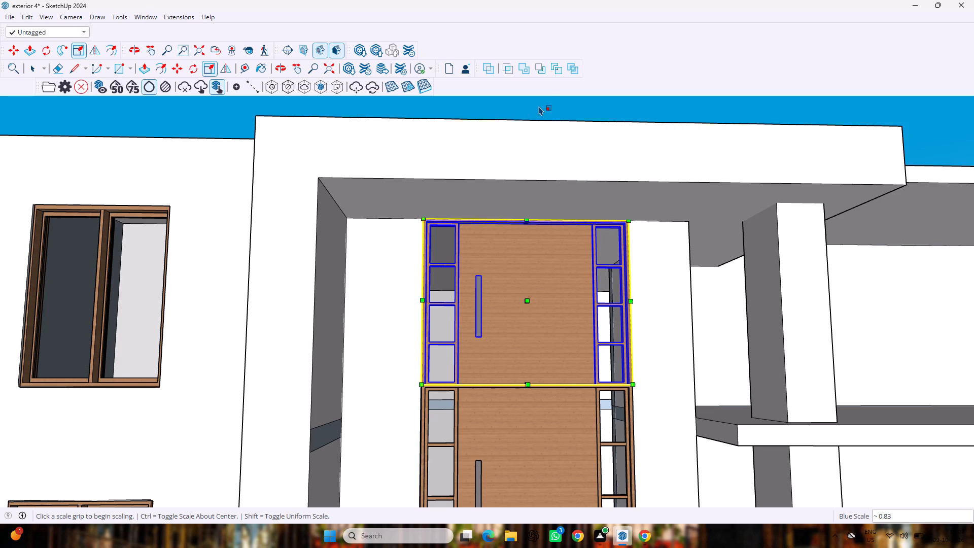
Extend the end of the upper-floor slab beside the entrance by about 1' 7 3/8" towards the doors.
middle_click_drag(678, 346, 711, 405)
middle_click(711, 405)
middle_click(711, 405)
scroll(711, 405, "down", 10)
middle_click(711, 405)
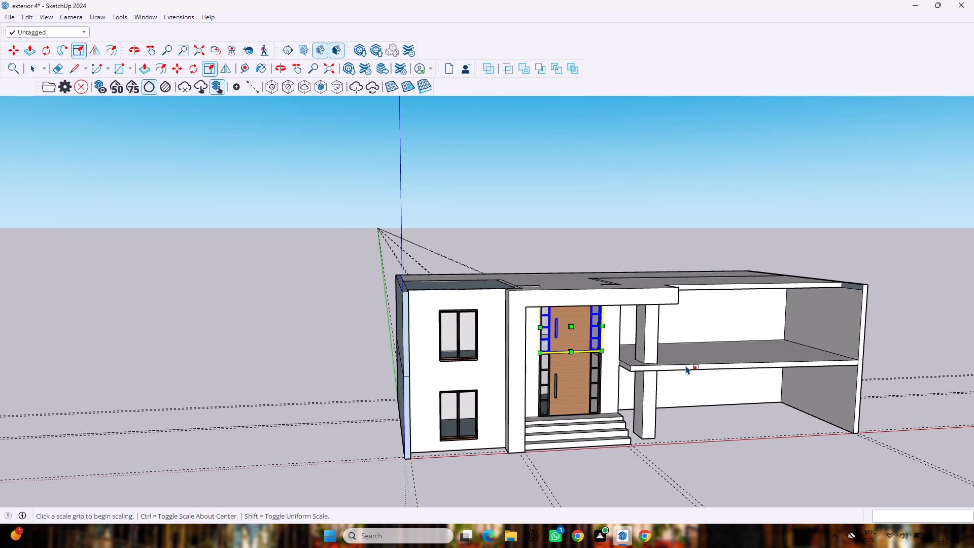
scroll(684, 364, "up", 5)
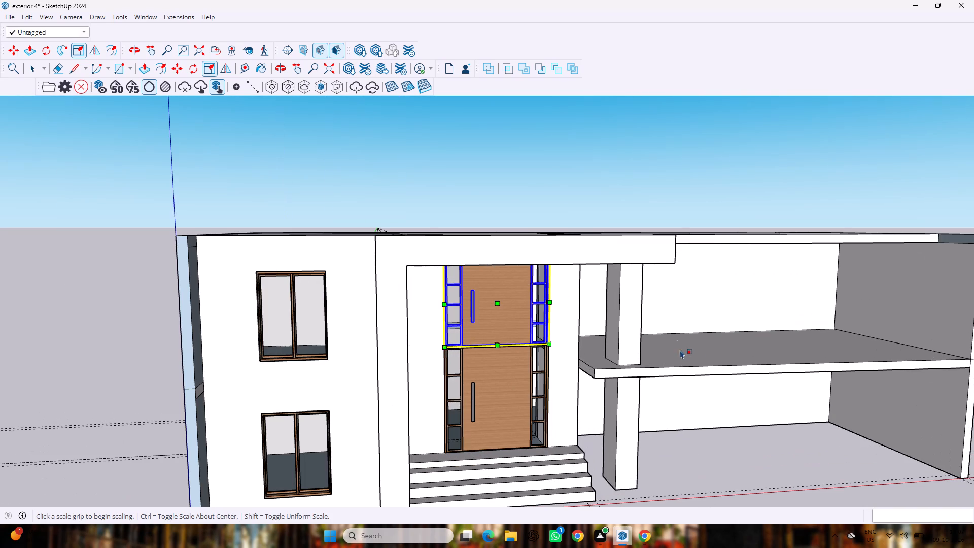
key("p")
scroll(620, 351, "up", 8)
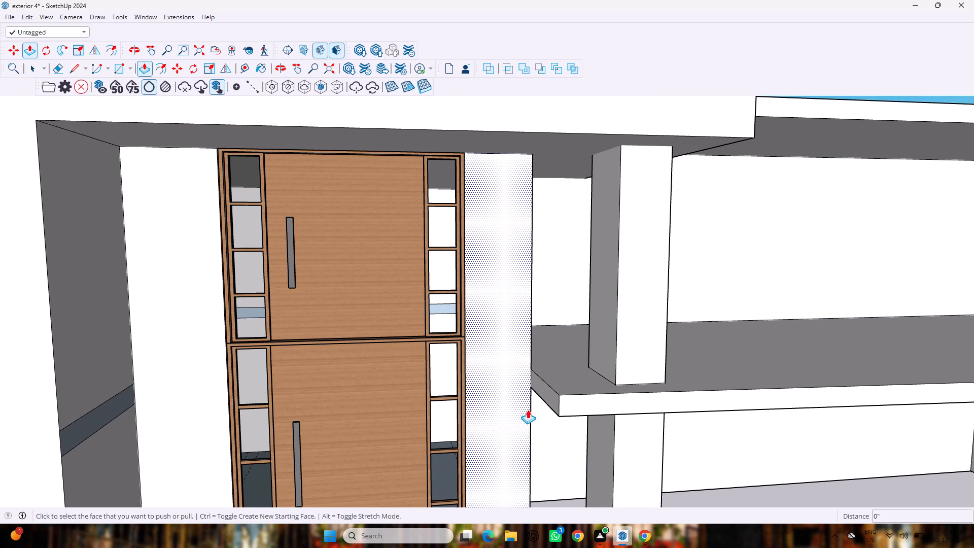
left_click_drag(547, 391, 537, 392)
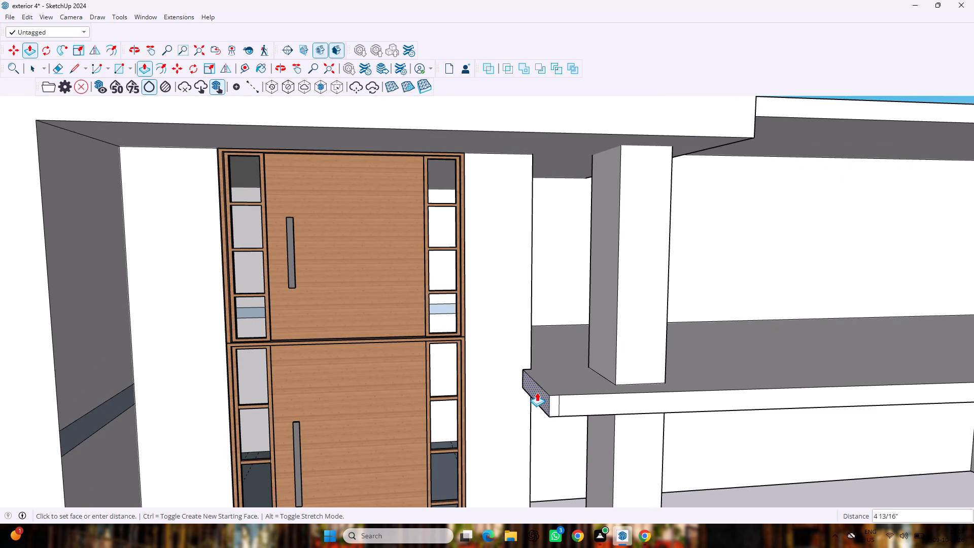
left_click_drag(537, 392, 512, 396)
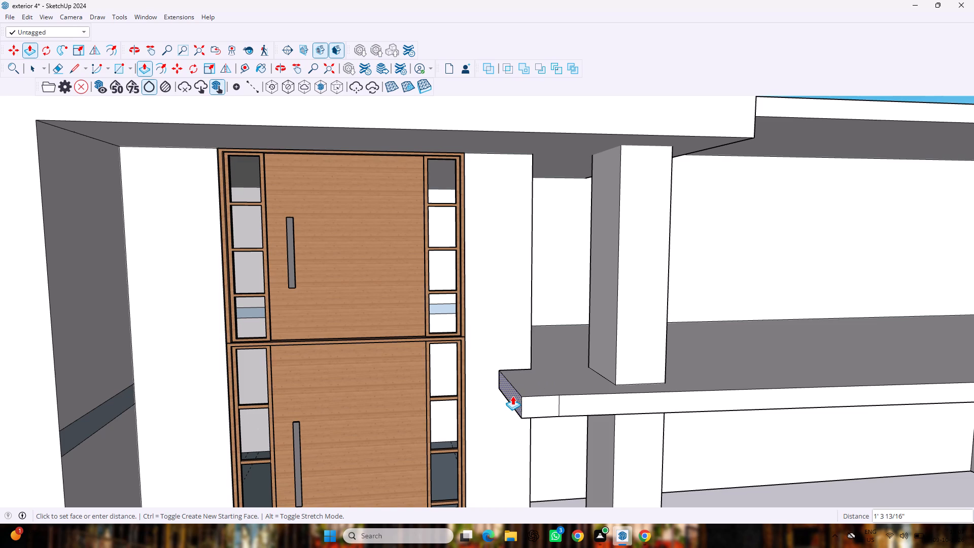
left_click_drag(512, 396, 505, 395)
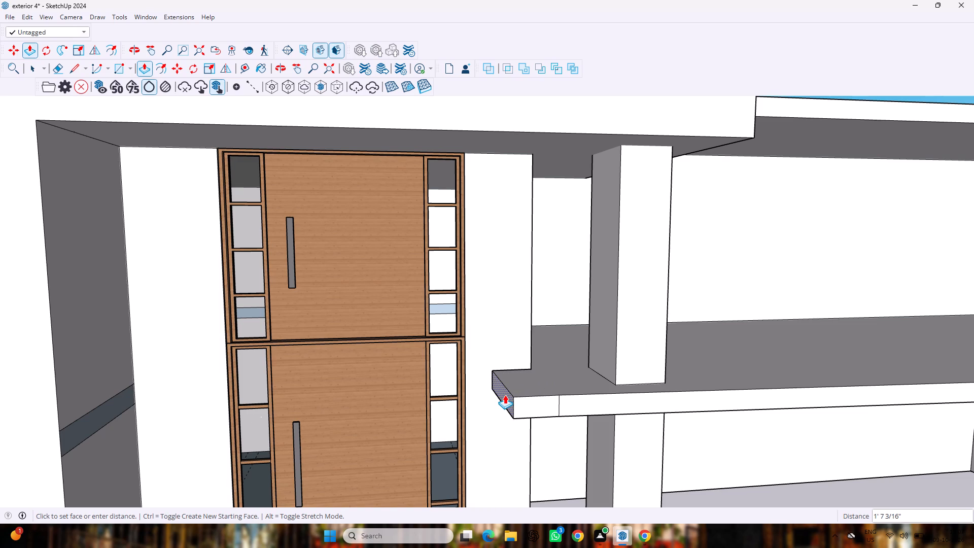
left_click_drag(505, 395, 504, 395)
scroll(559, 413, "up", 4)
scroll(558, 408, "down", 8)
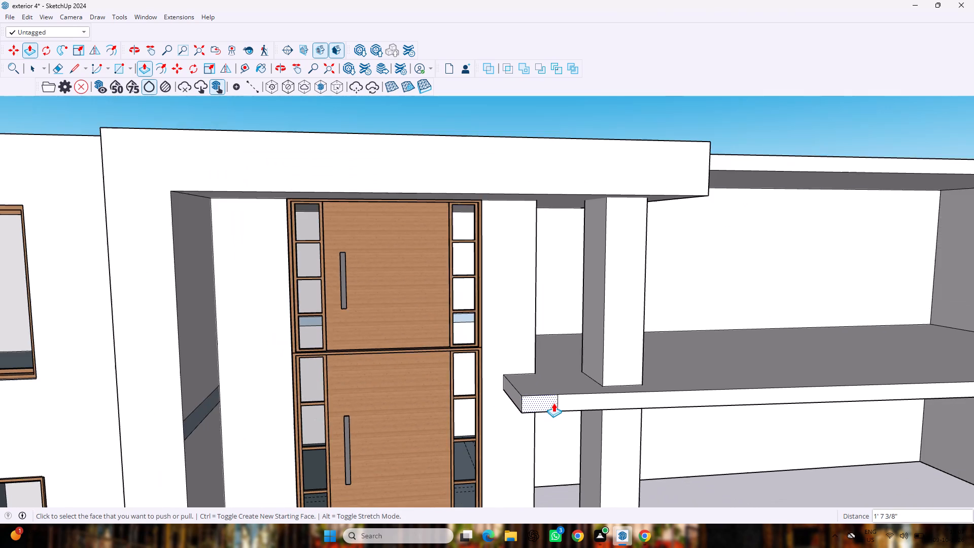
scroll(553, 402, "down", 2)
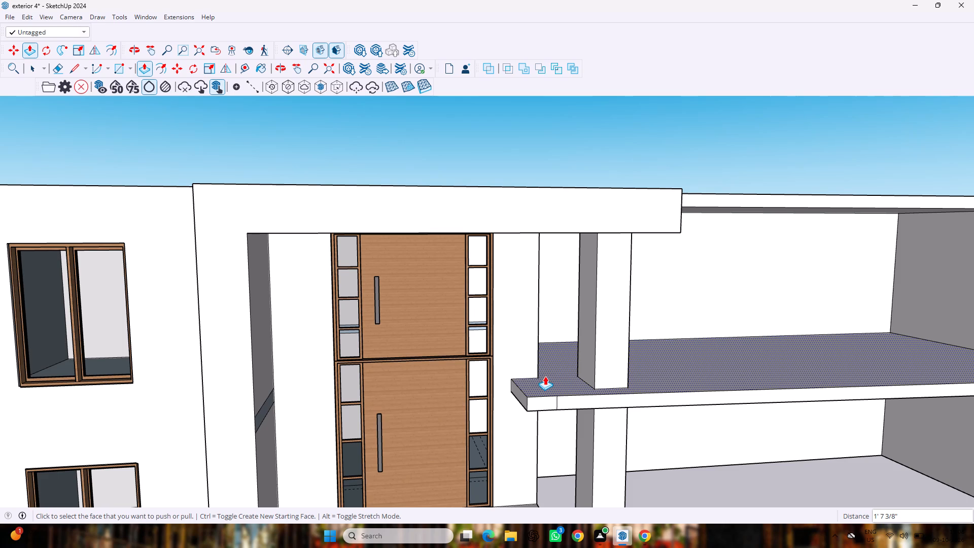
key("space")
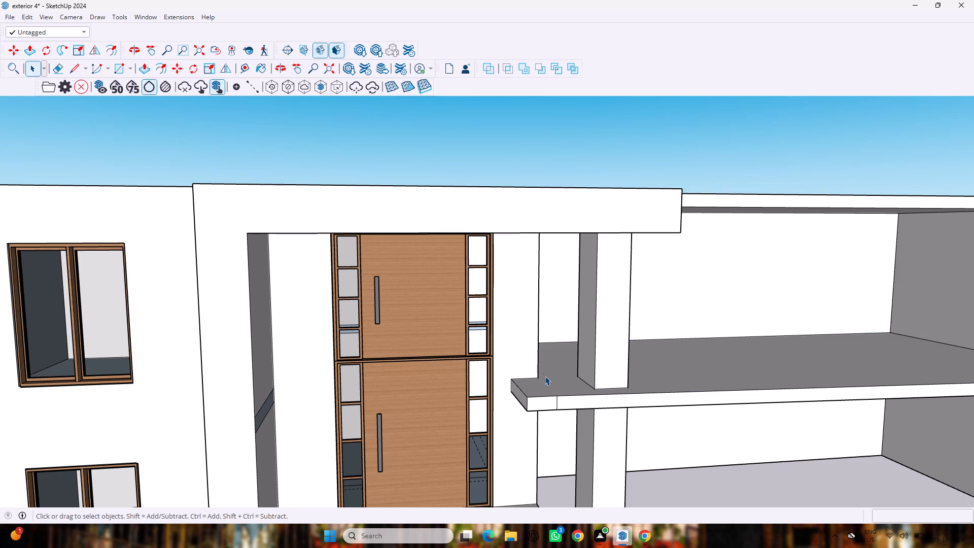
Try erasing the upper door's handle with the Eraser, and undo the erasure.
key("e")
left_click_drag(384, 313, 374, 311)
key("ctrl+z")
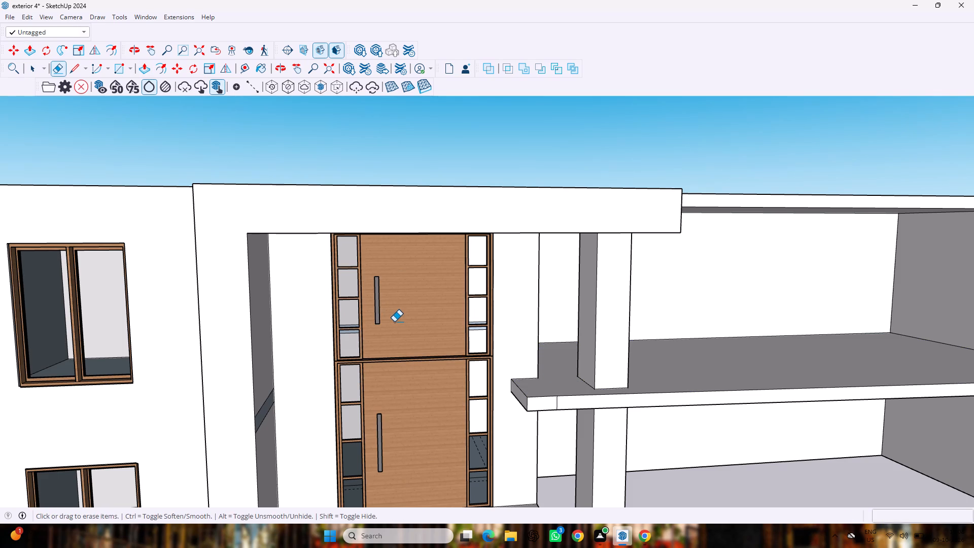
Explode the upper entrance door group and delete its separated handle.
scroll(394, 322, "up", 3)
right_click(394, 319)
right_click(394, 319)
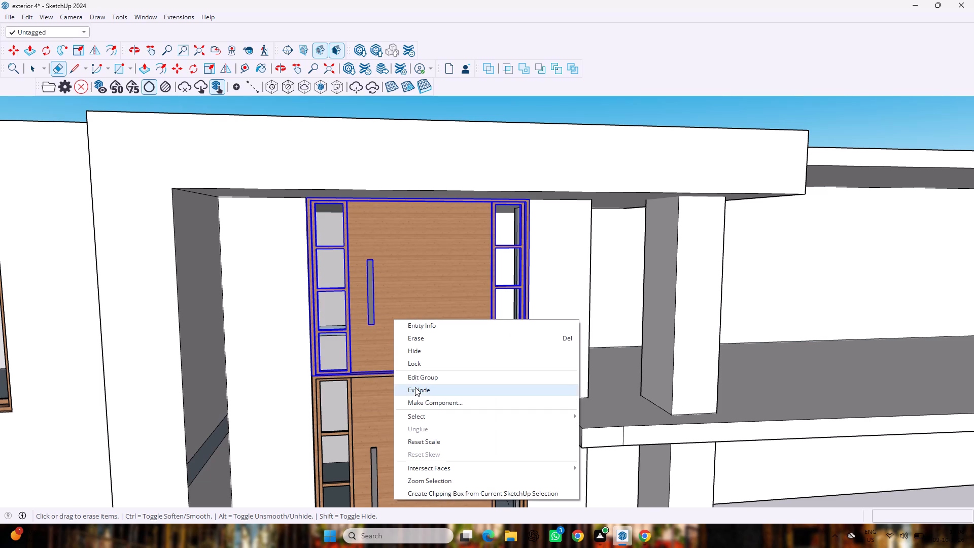
left_click(415, 387)
key("space")
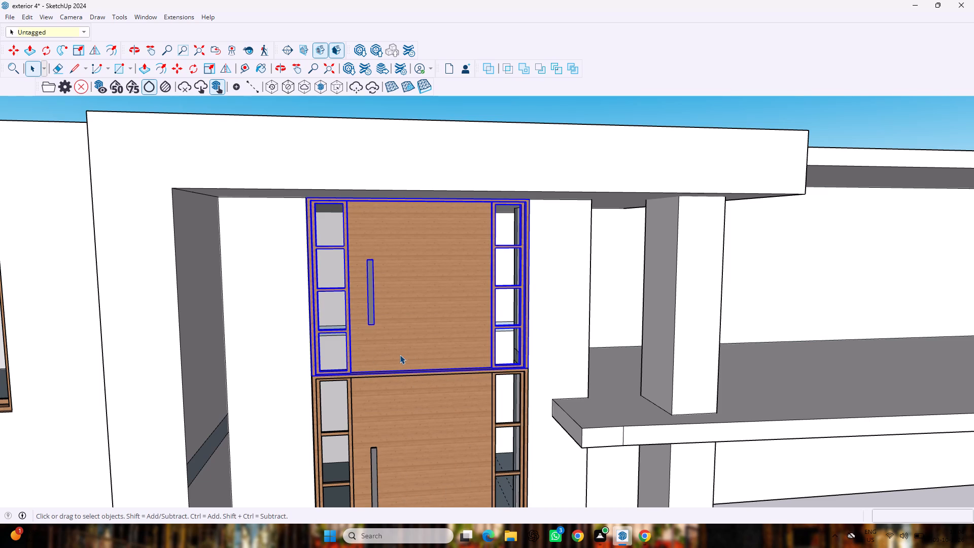
left_click(288, 346)
left_click(375, 317)
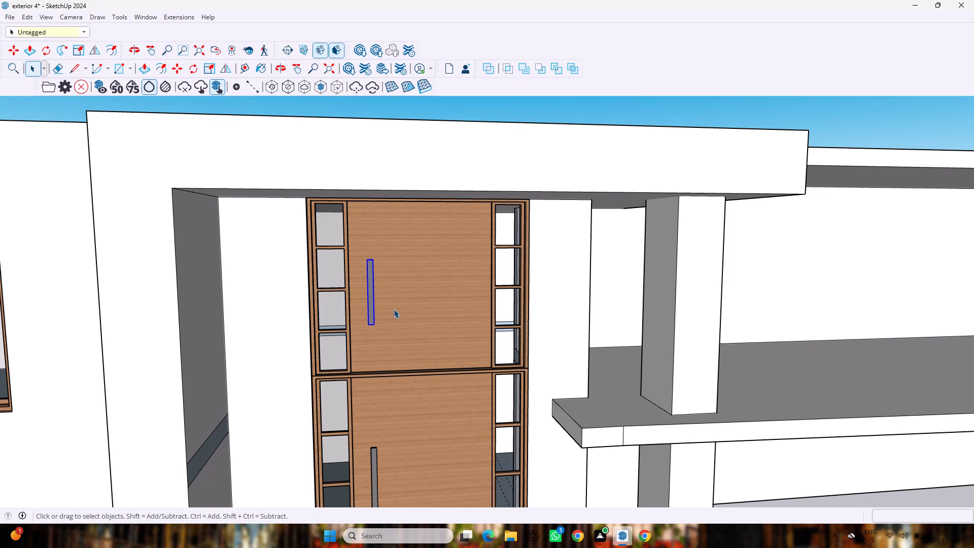
key("Delete")
Examine the upper door's side glazing and which parts its crossbars are grouped with.
scroll(394, 309, "down", 7)
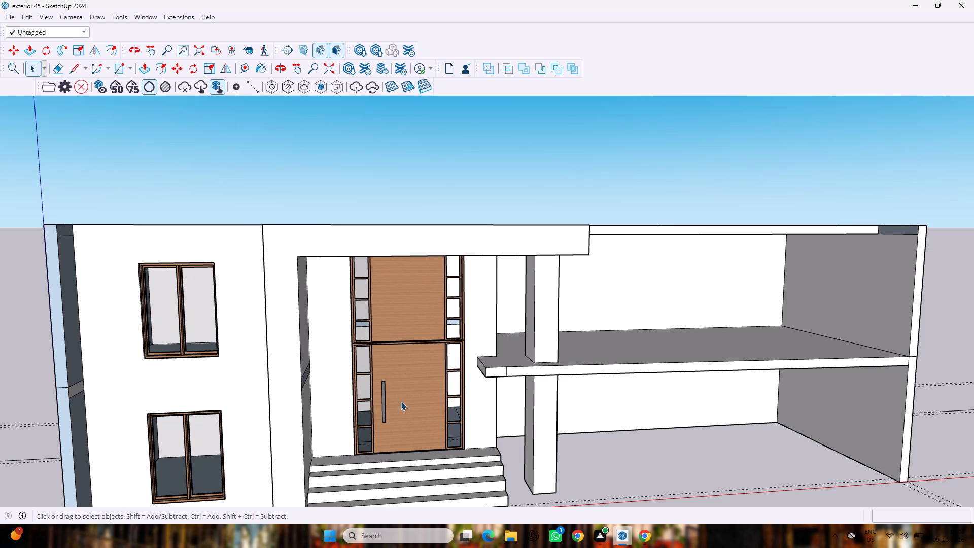
scroll(406, 393, "up", 3)
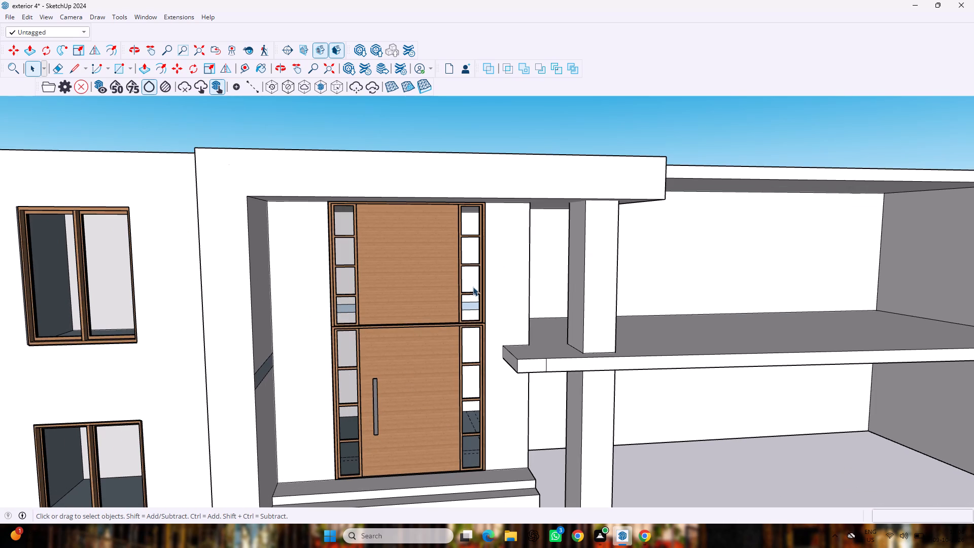
scroll(463, 344, "up", 2)
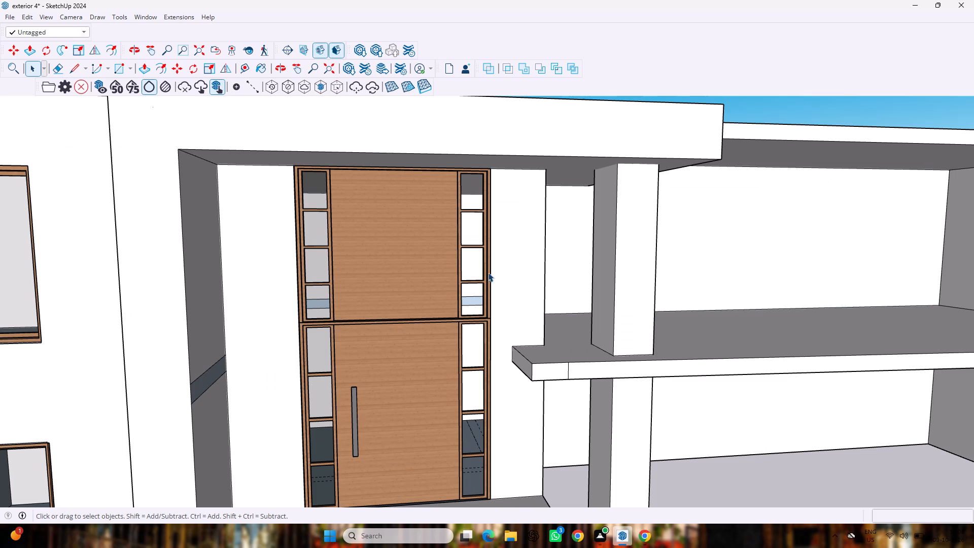
left_click_drag(472, 224, 472, 248)
scroll(472, 245, "up", 7)
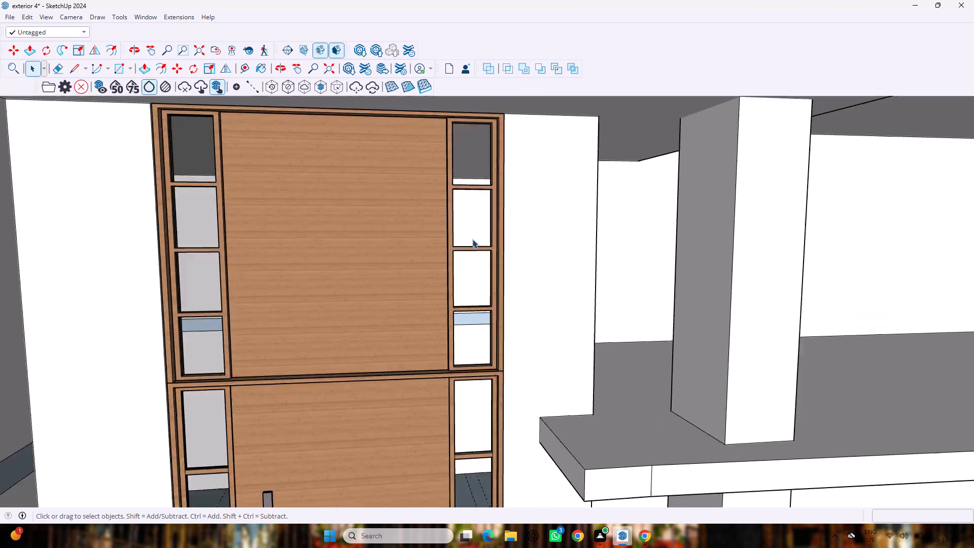
left_click(469, 261)
scroll(469, 261, "up", 1)
left_click(469, 262)
scroll(467, 264, "down", 2)
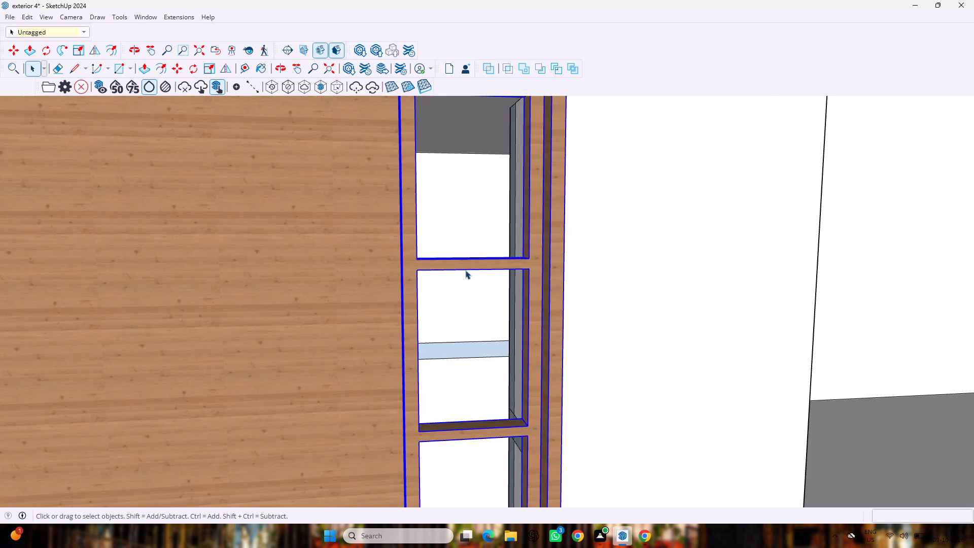
scroll(465, 270, "down", 8)
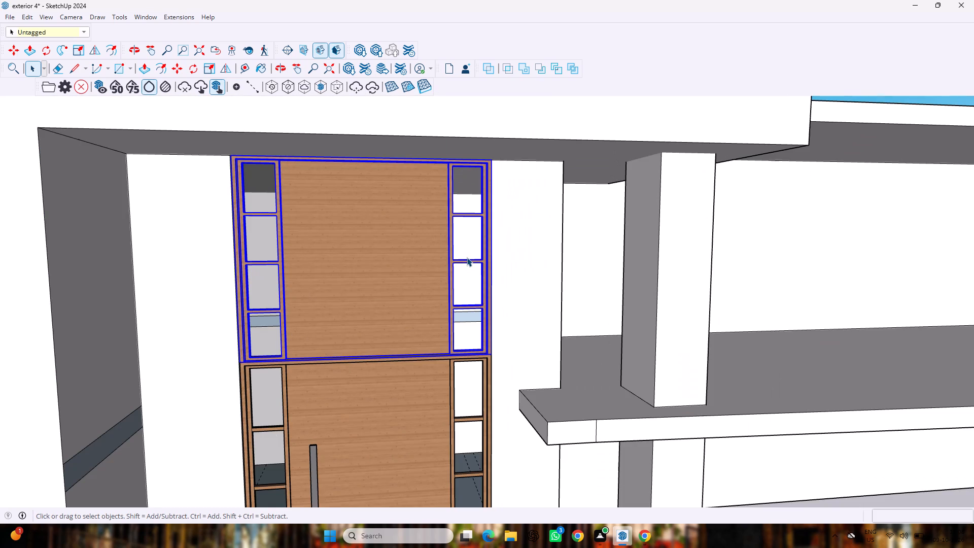
left_click(797, 285)
scroll(797, 284, "down", 8)
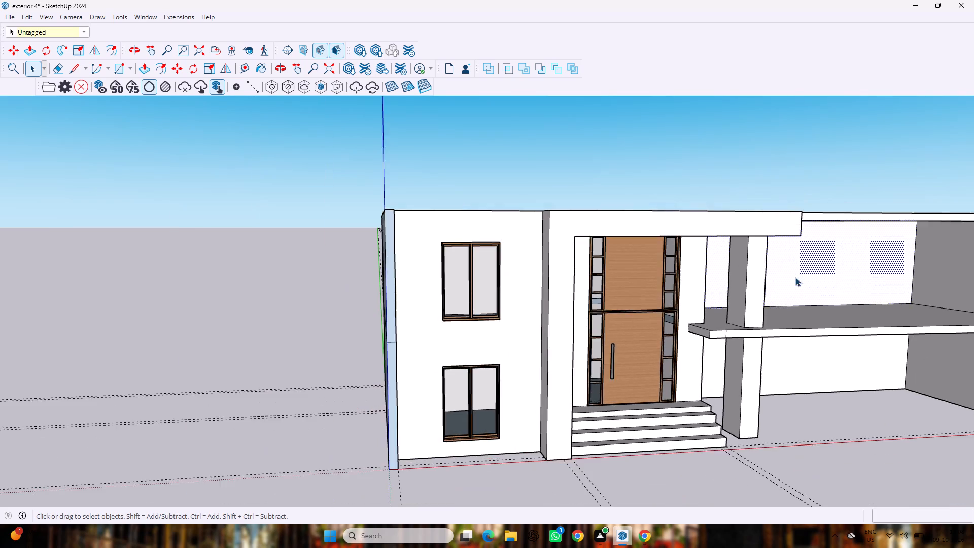
Draw a rectangle about 9' 7" by 3' 3" on the front wall between the two stacked windows, ending at the entrance column.
scroll(795, 280, "down", 3)
left_click(401, 301)
scroll(474, 315, "down", 4)
middle_click_drag(752, 348, 750, 353)
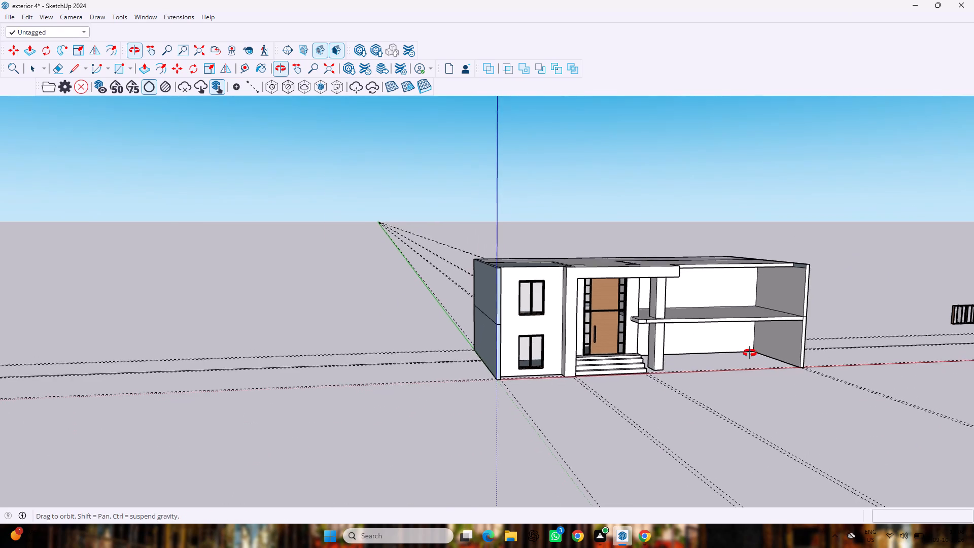
middle_click_drag(750, 353, 633, 332)
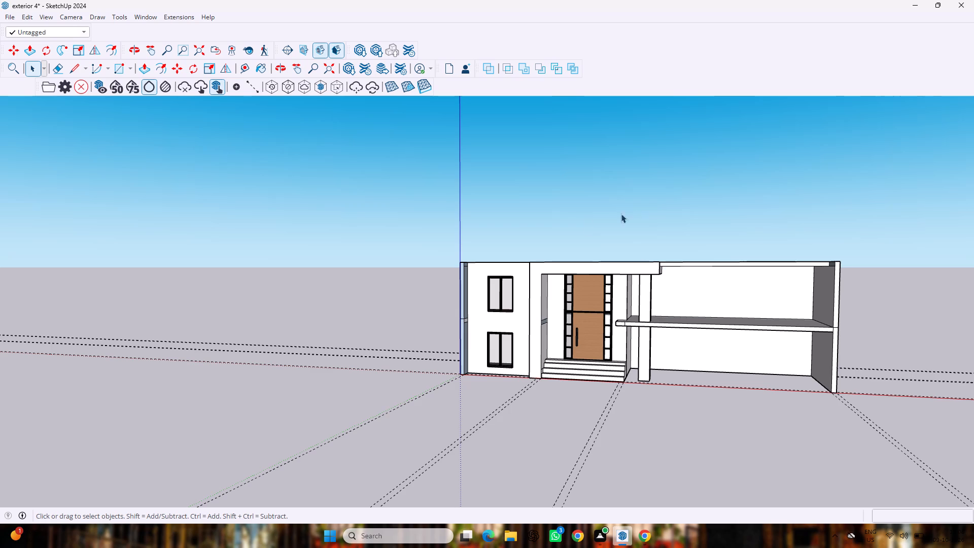
middle_click_drag(425, 276, 521, 349)
scroll(511, 309, "up", 7)
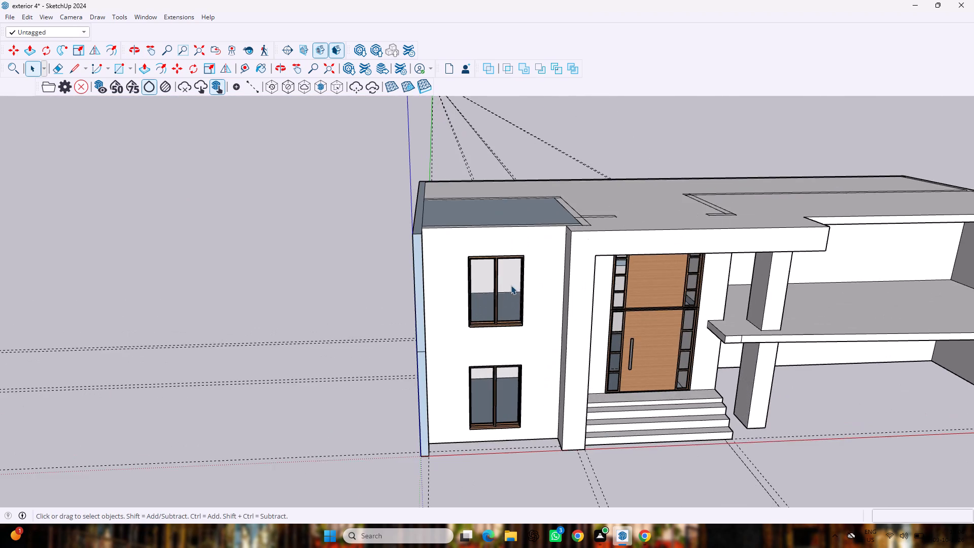
scroll(468, 295, "up", 1)
middle_click_drag(468, 297, 478, 254)
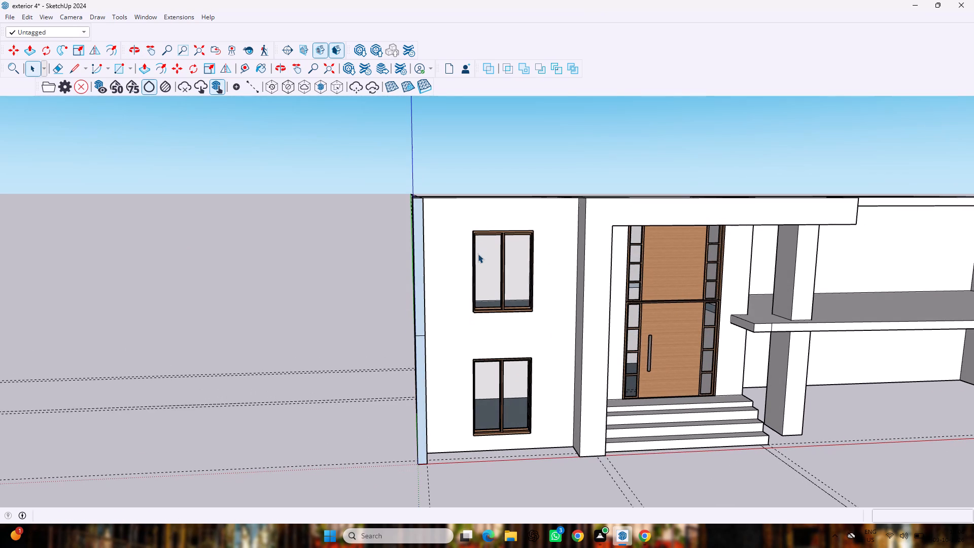
scroll(470, 259, "up", 1)
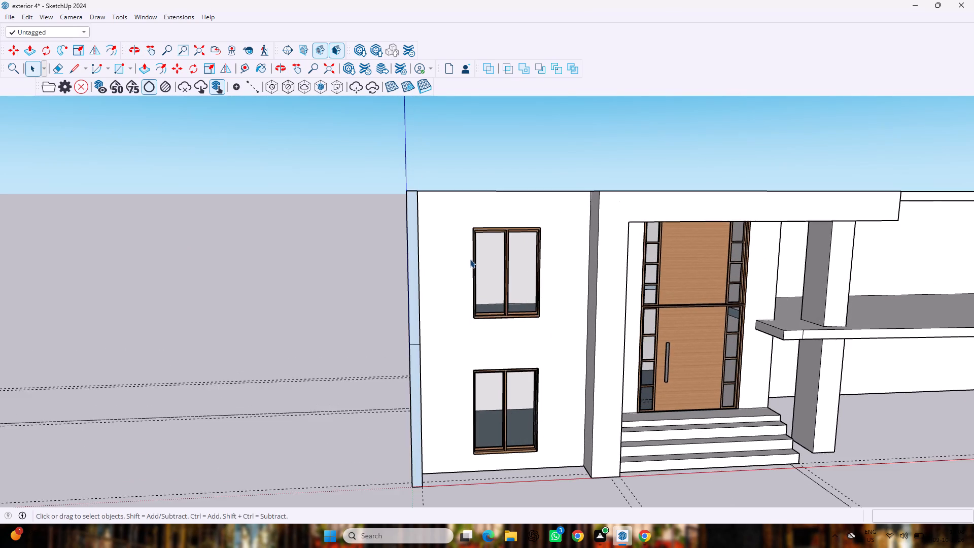
scroll(470, 259, "up", 2)
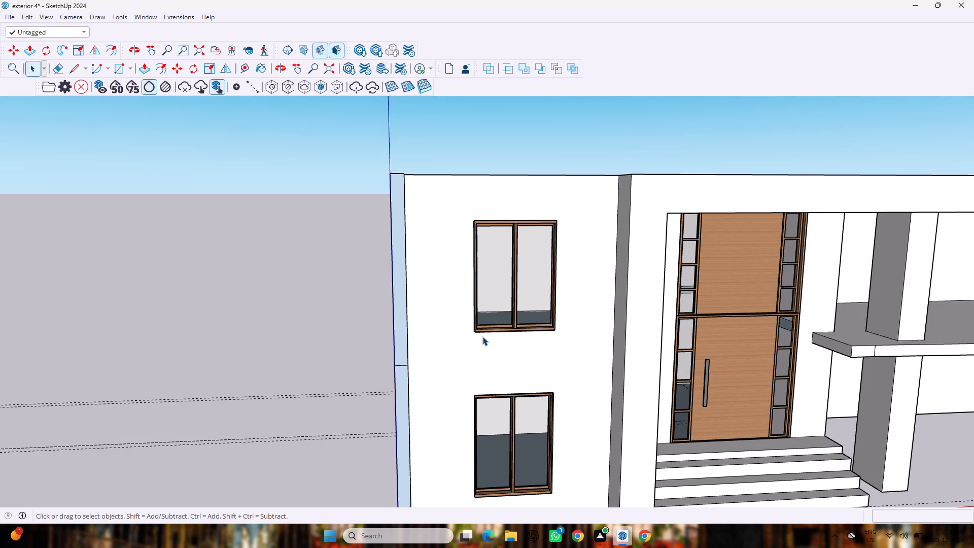
scroll(482, 336, "up", 2)
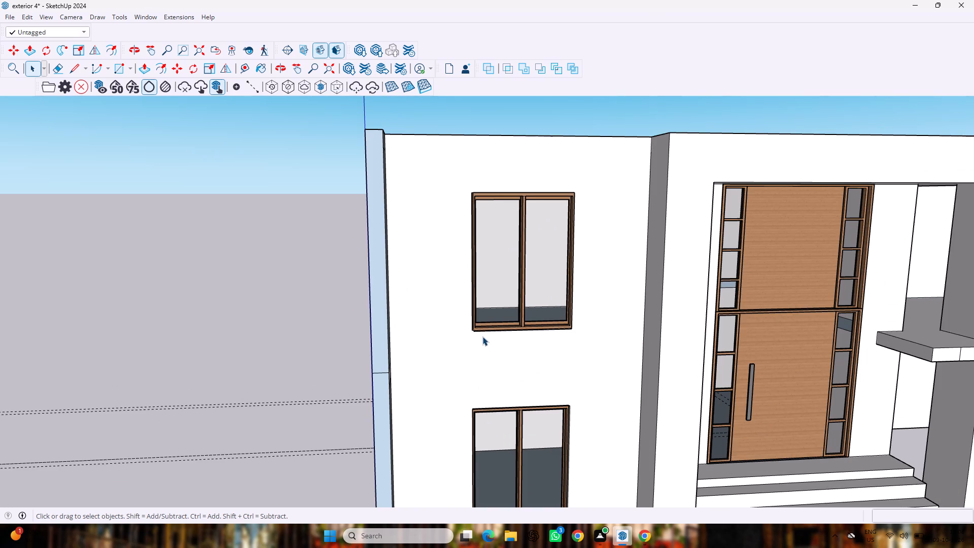
key("r")
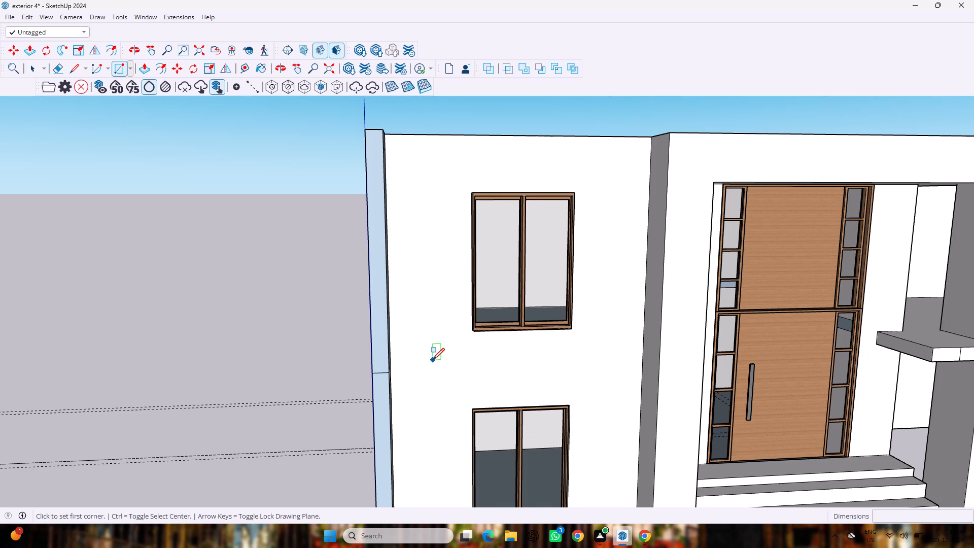
scroll(433, 360, "up", 3)
left_click(464, 327)
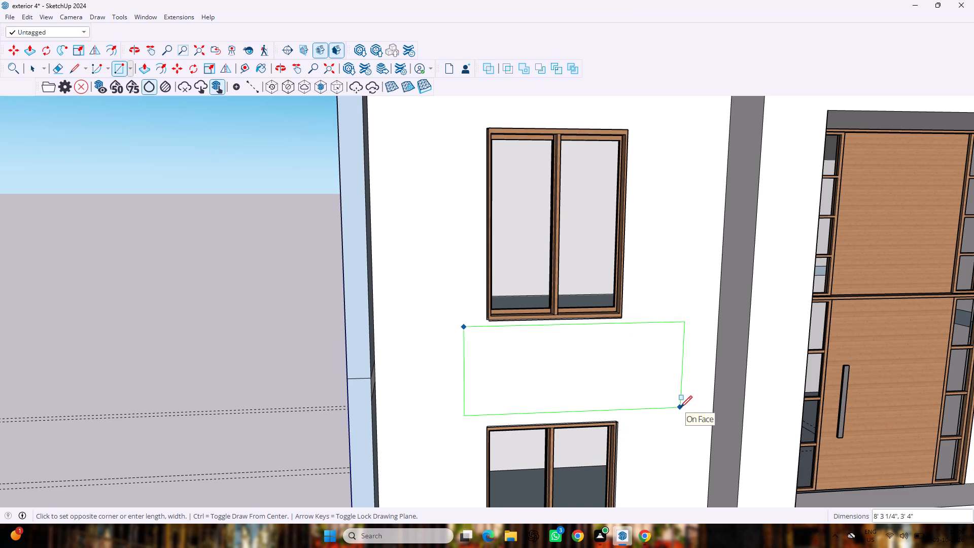
left_click(712, 403)
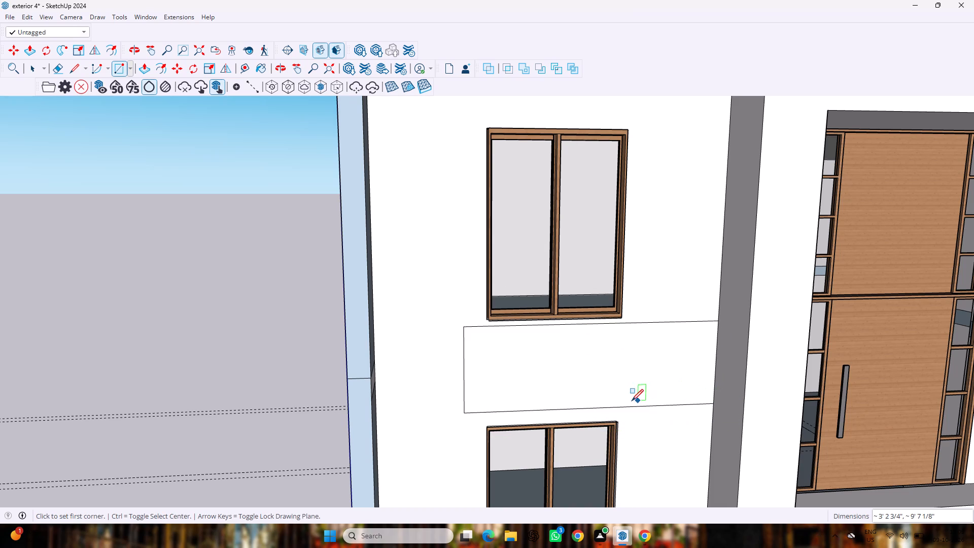
Pull the rectangle between the windows out from the front wall by about 1' 4 7/8".
key("p")
left_click_drag(608, 376, 611, 396)
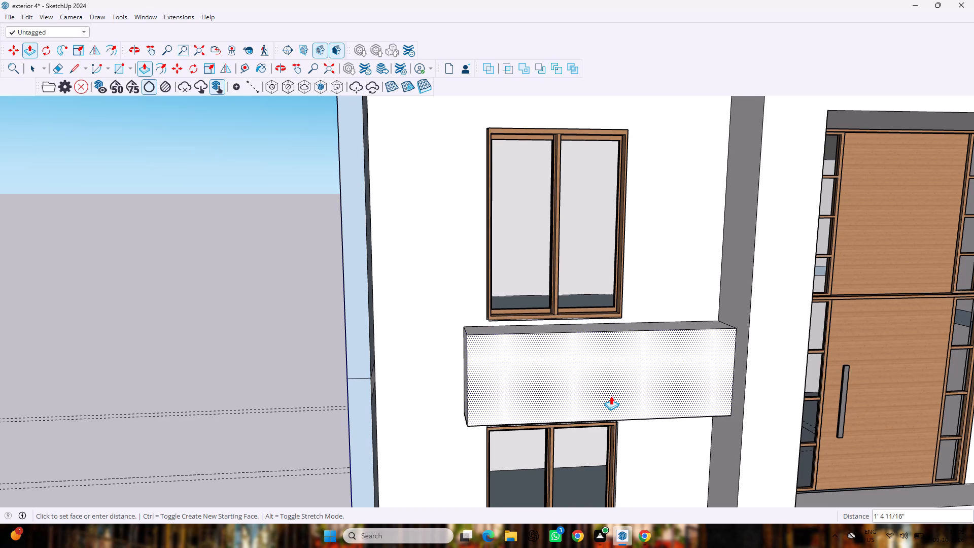
left_click_drag(611, 396, 603, 402)
scroll(475, 403, "down", 6)
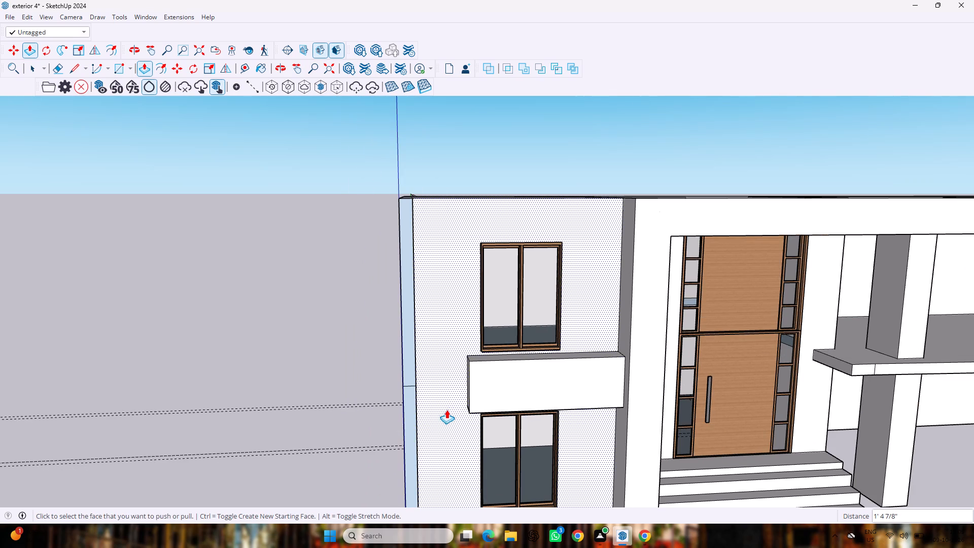
key("space")
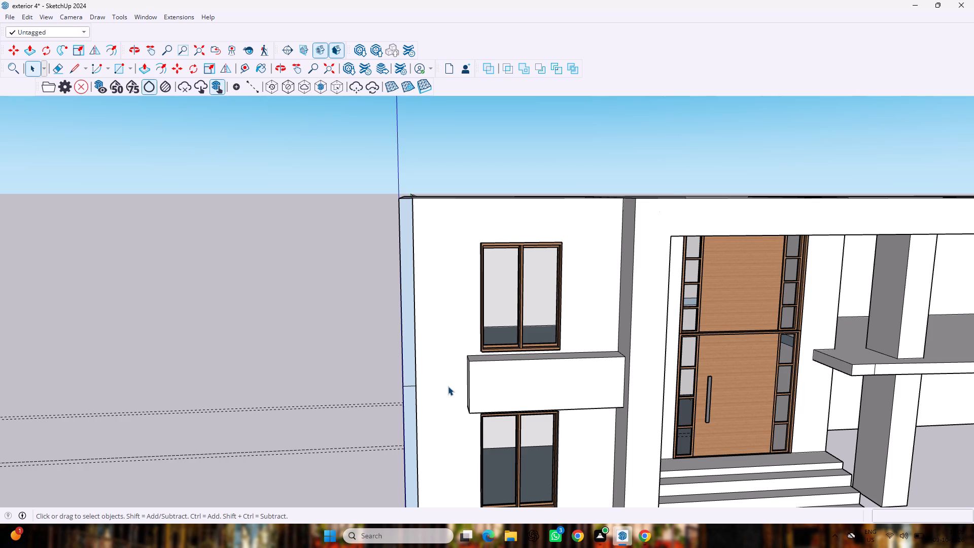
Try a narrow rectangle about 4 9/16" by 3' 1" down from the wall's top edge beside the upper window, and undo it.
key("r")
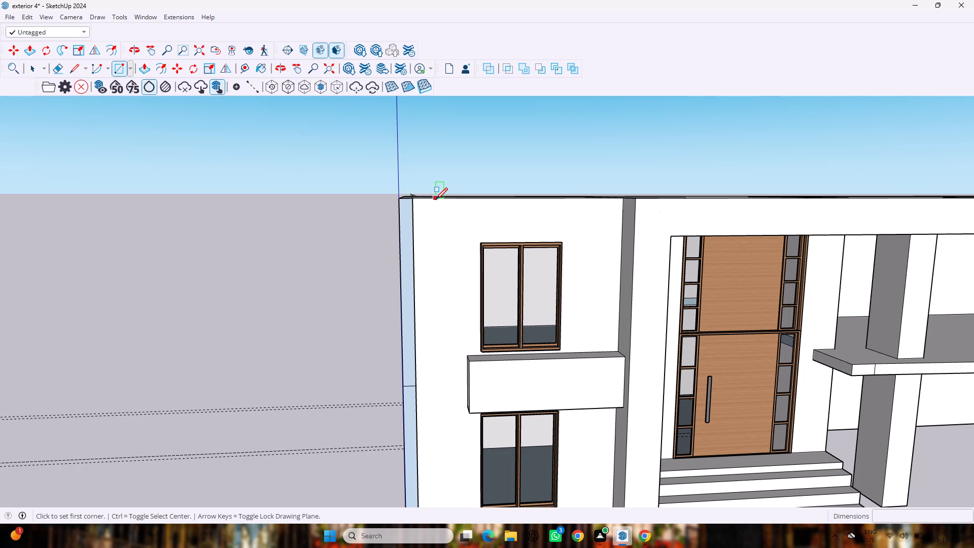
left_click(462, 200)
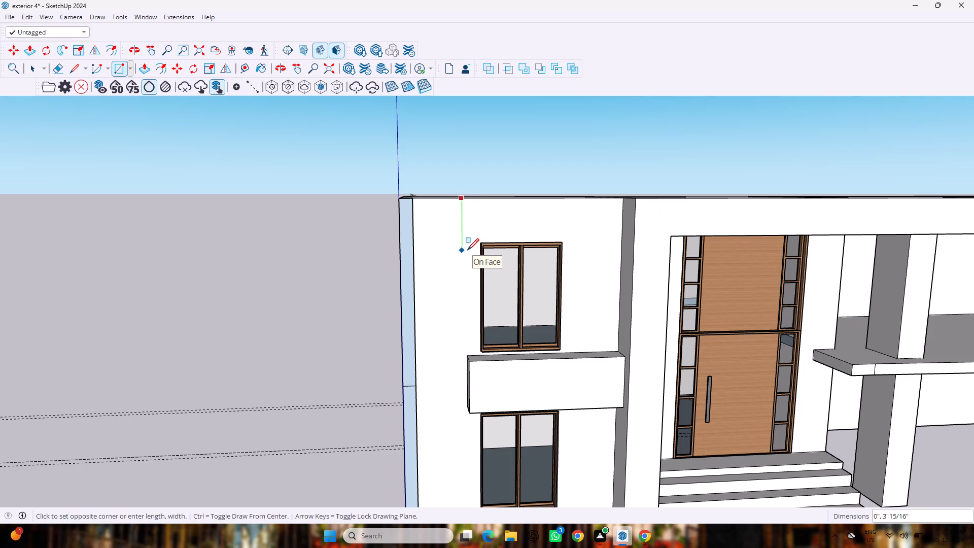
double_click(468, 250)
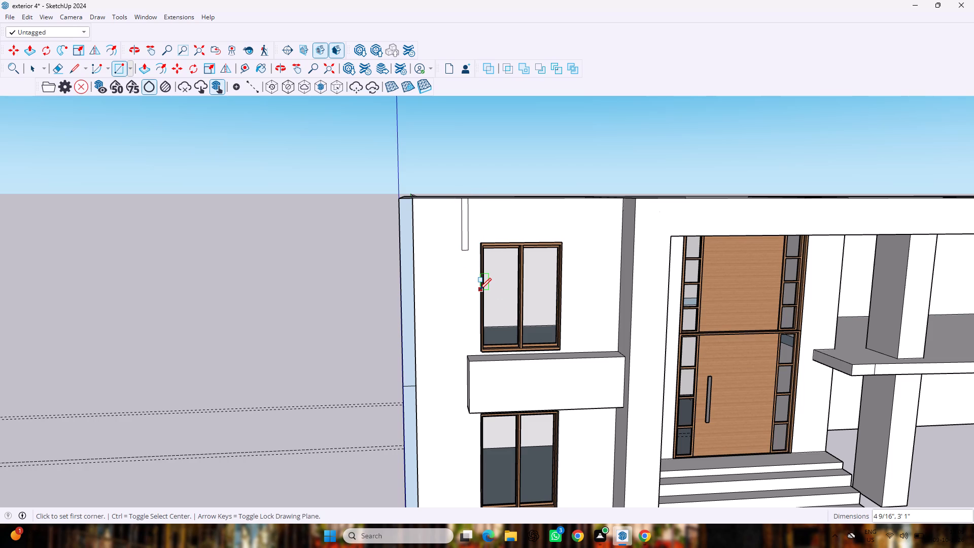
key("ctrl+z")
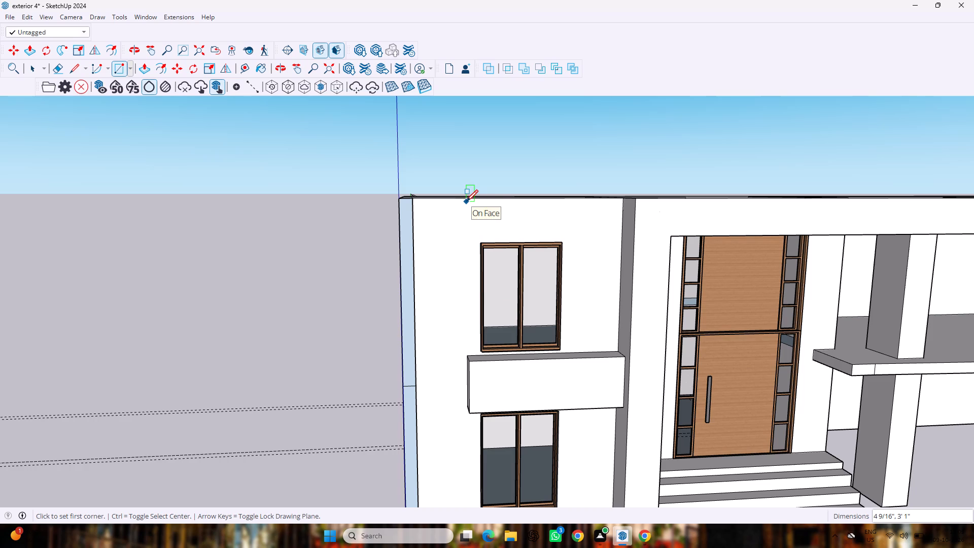
Draw a thin vertical rectangle about 1 7/8" by 21' 6" beside the windows, from the front wall's top edge to its base.
left_click(463, 199)
scroll(472, 369, "down", 6)
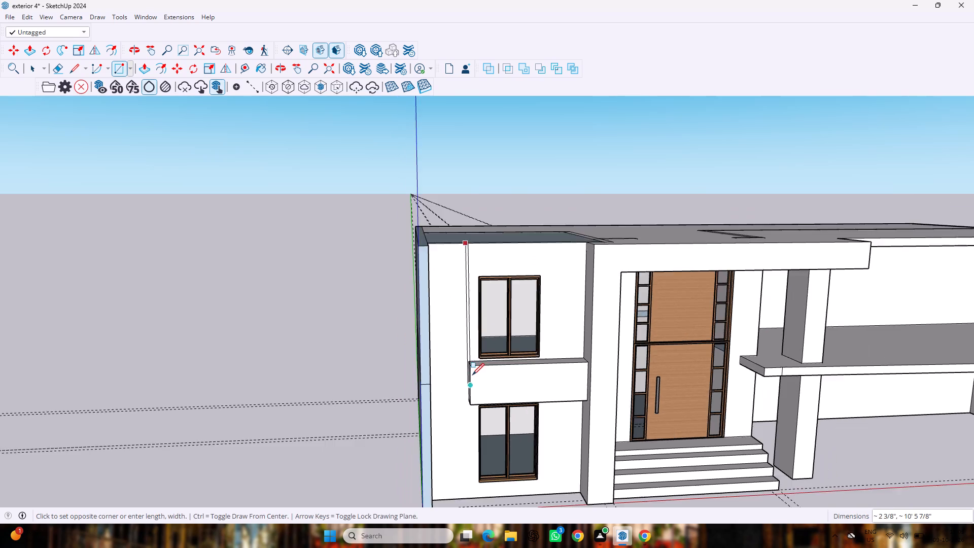
scroll(472, 375, "down", 10)
scroll(452, 432, "up", 12)
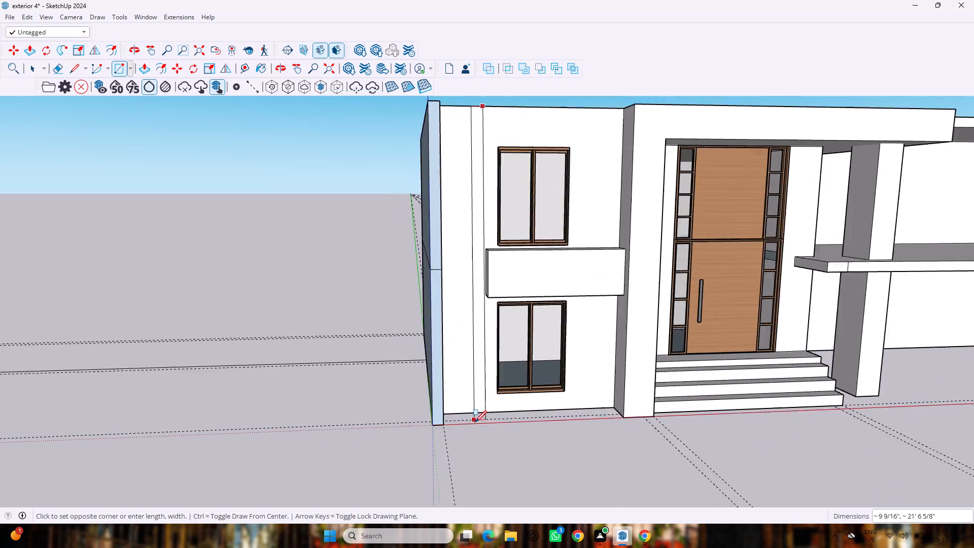
scroll(475, 422, "up", 10)
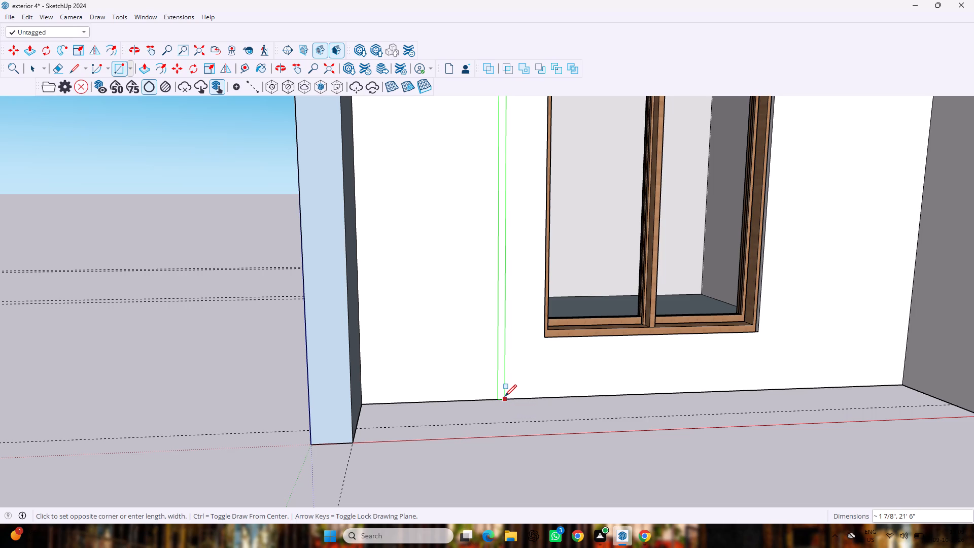
left_click(505, 396)
scroll(521, 391, "down", 6)
scroll(521, 389, "up", 1)
scroll(521, 389, "down", 9)
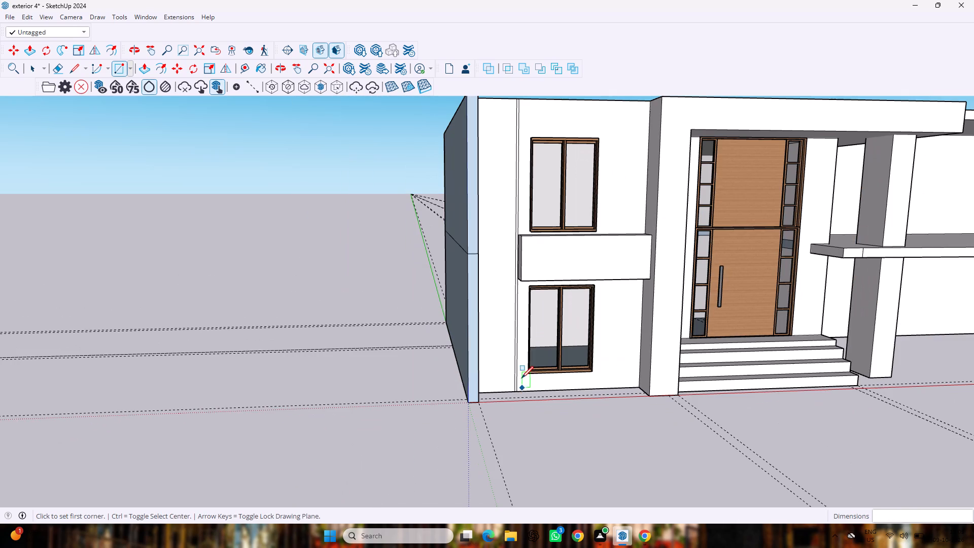
Pull the thin vertical strip beside the windows out from the front wall by about 3 5/8".
key("p")
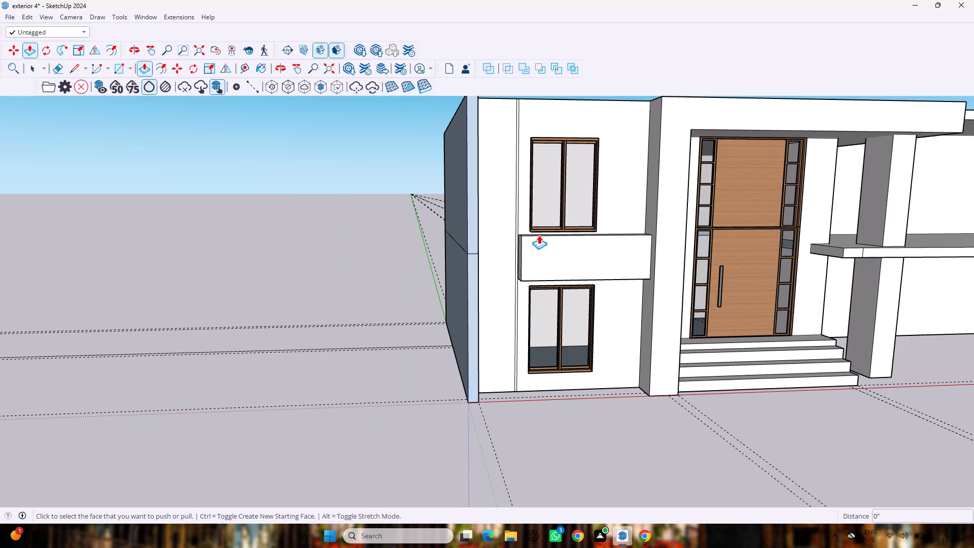
scroll(537, 235, "up", 7)
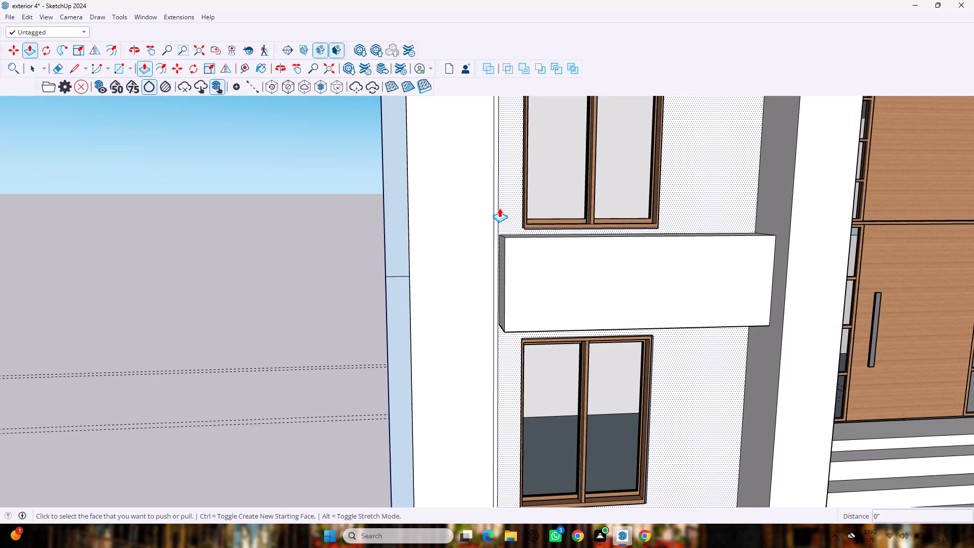
left_click_drag(495, 208, 495, 216)
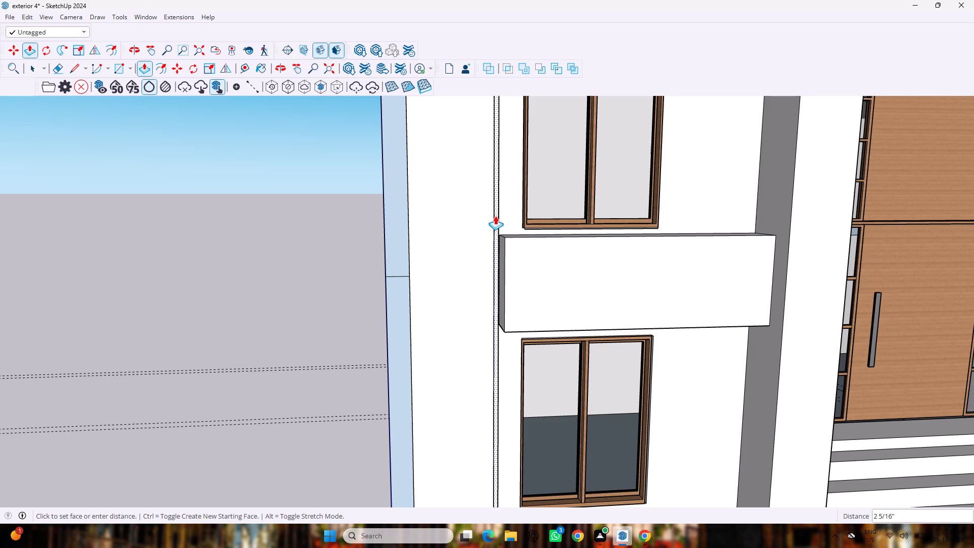
left_click_drag(495, 216, 495, 213)
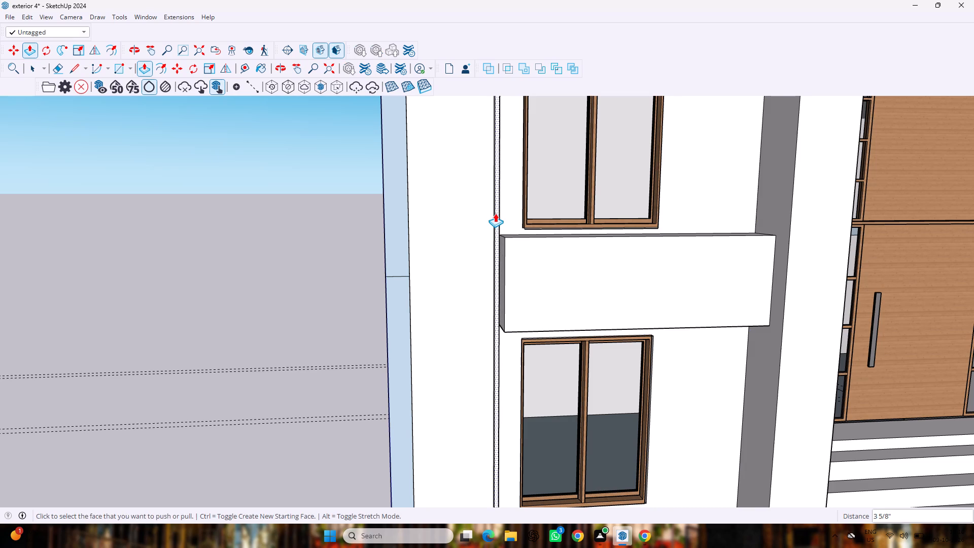
Draw a line about 5 1/16" long across the top of the front wall, running back from the vertical strip's outer side.
scroll(495, 213, "down", 3)
middle_click_drag(495, 213, 584, 191)
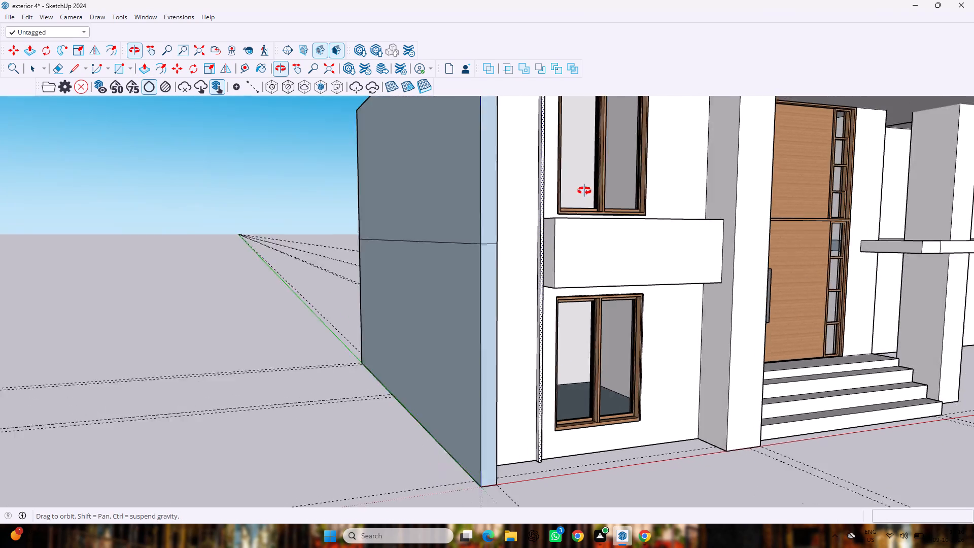
middle_click_drag(584, 191, 588, 191)
scroll(588, 191, "down", 14)
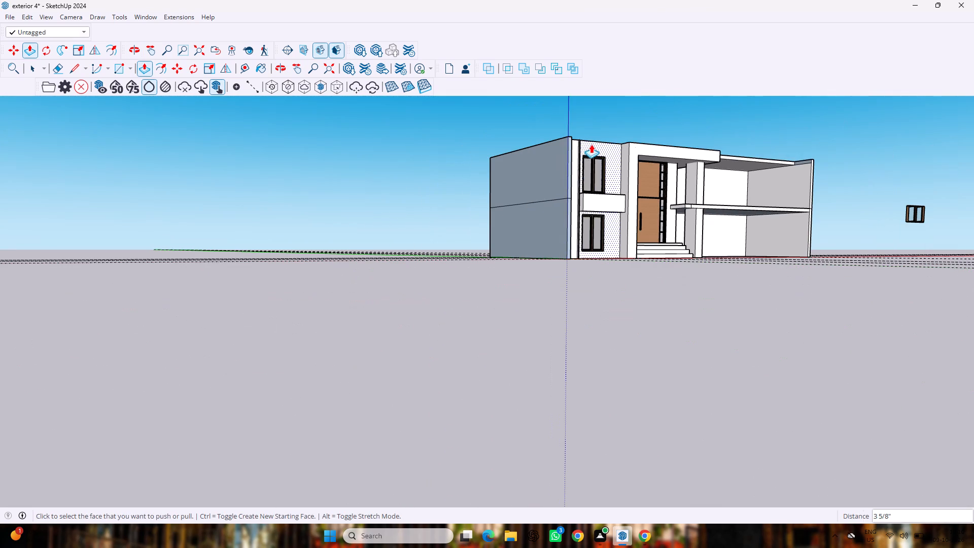
scroll(590, 82, "up", 7)
scroll(590, 145, "up", 10)
middle_click_drag(590, 119, 589, 167)
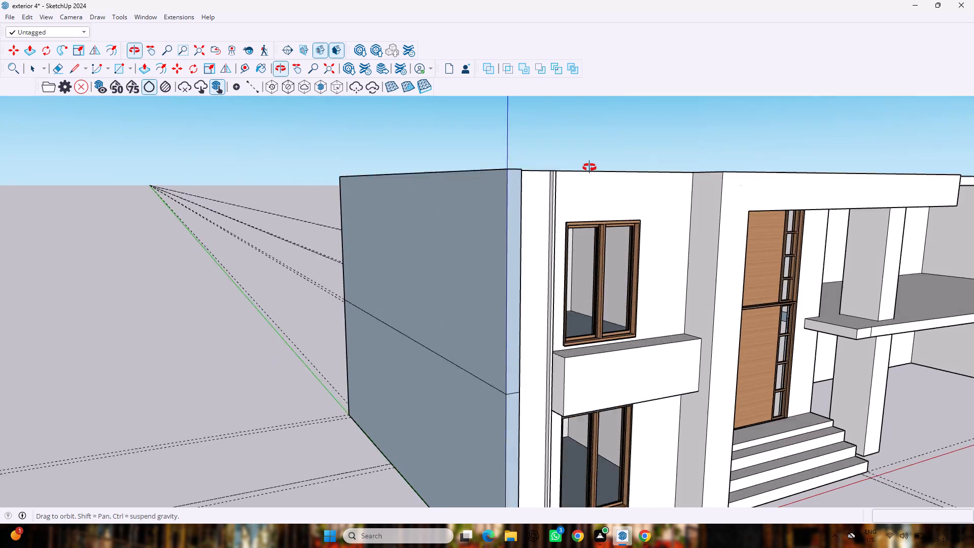
middle_click_drag(589, 167, 578, 212)
scroll(578, 212, "down", 2)
scroll(550, 217, "up", 11)
middle_click_drag(543, 236, 549, 258)
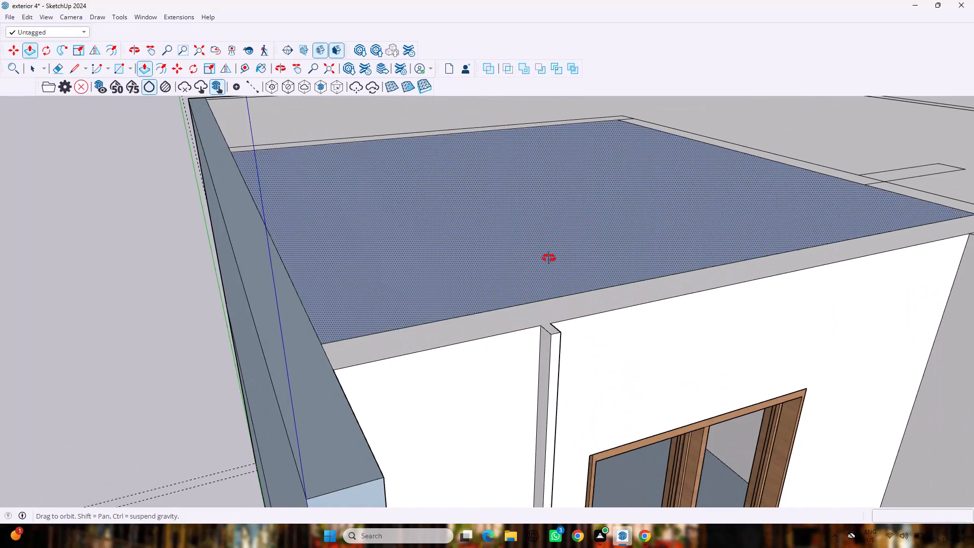
middle_click_drag(549, 258, 553, 309)
scroll(552, 292, "down", 3)
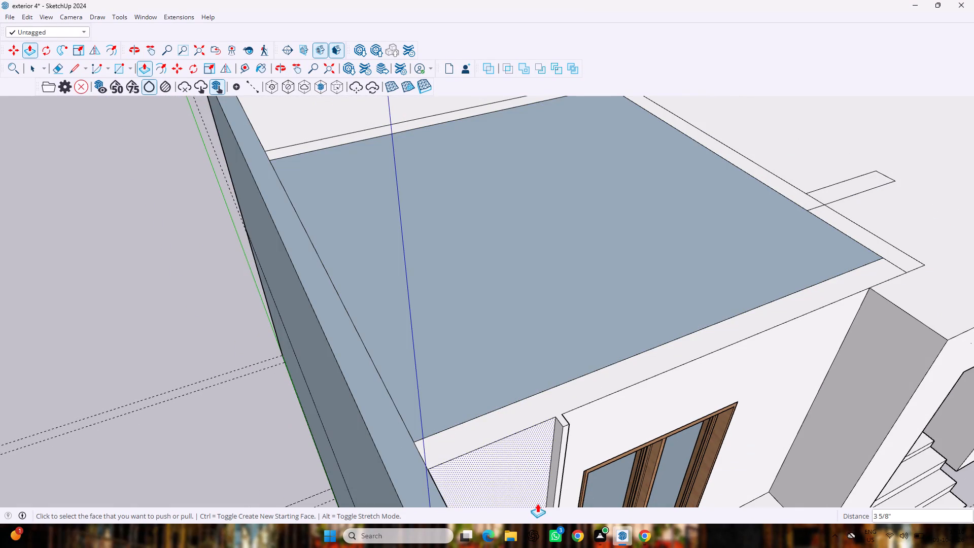
key("l")
scroll(564, 409, "up", 4)
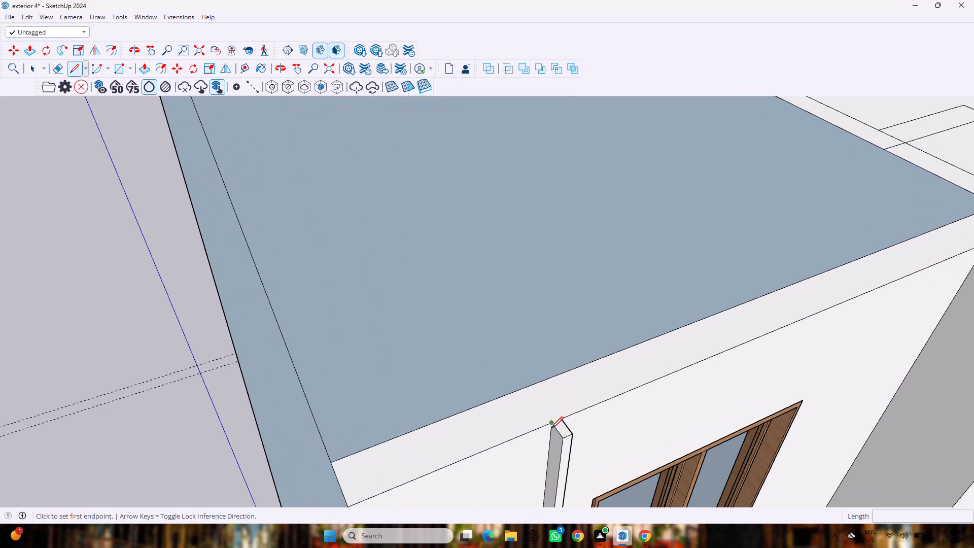
left_click(551, 421)
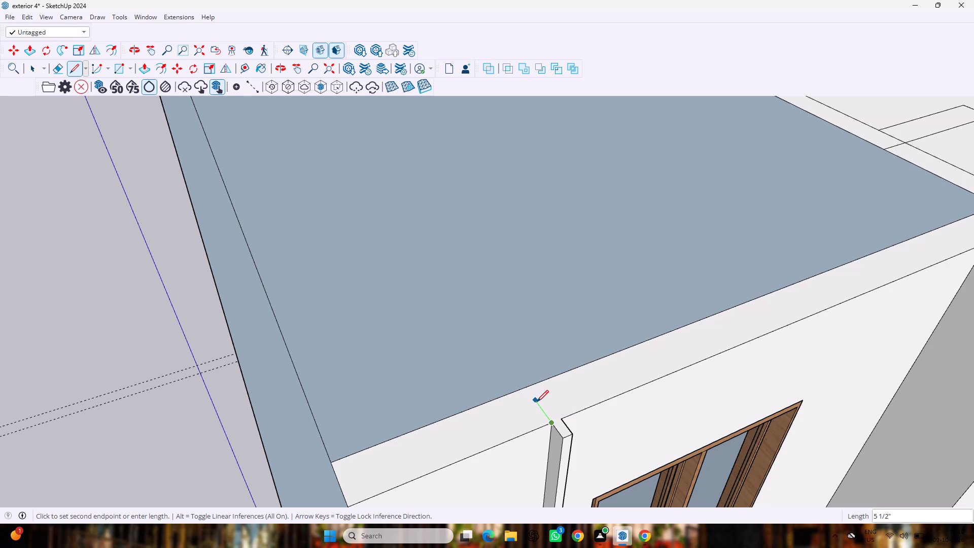
left_click(537, 402)
left_click(537, 402)
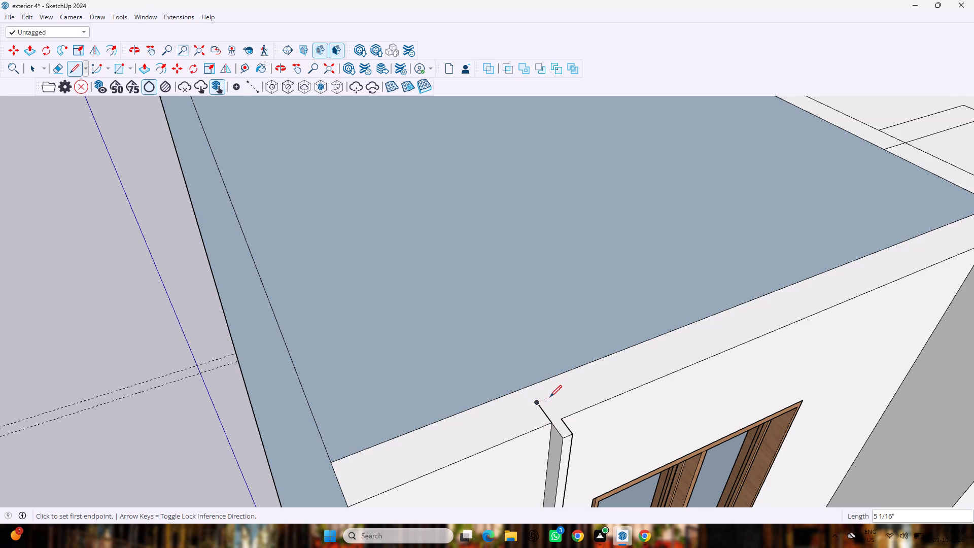
key("space")
Close a rectangle about 1 7/8" by 5 1/16" on top of the front wall, directly behind the vertical strip's top end.
key("l")
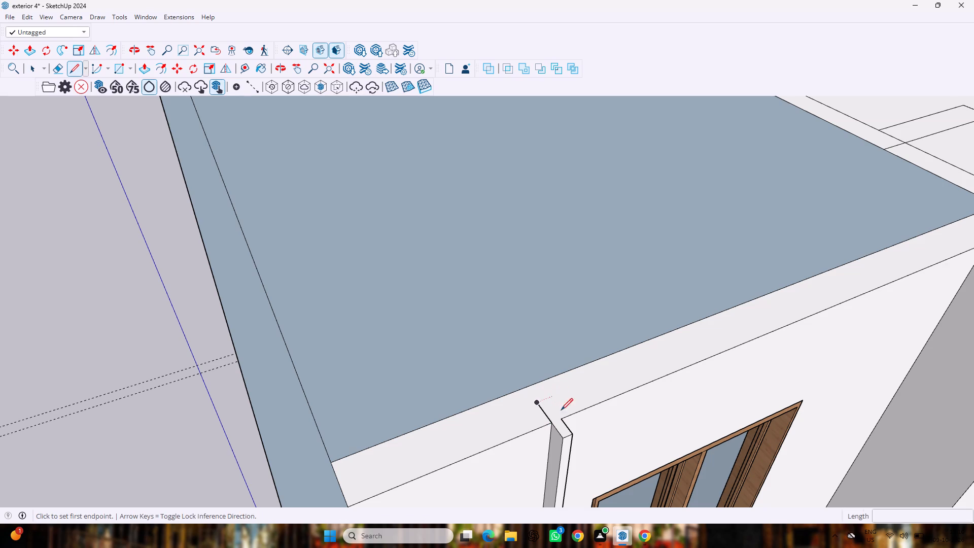
left_click(558, 418)
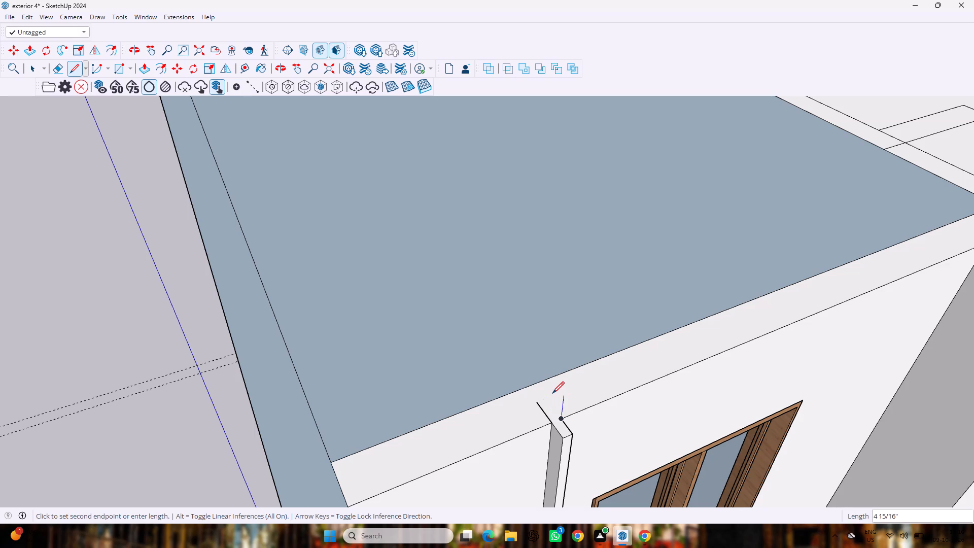
left_click(547, 396)
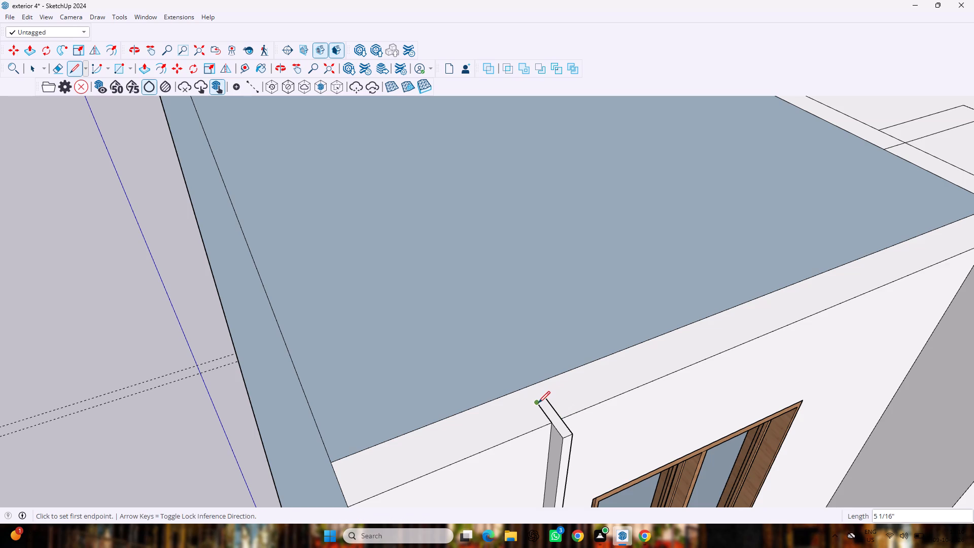
left_click(538, 403)
left_click(545, 398)
Pull the vertical strip's top face, including the rectangle on the wall top, up by about 3 7/16".
key("p")
left_click_drag(560, 418, 561, 412)
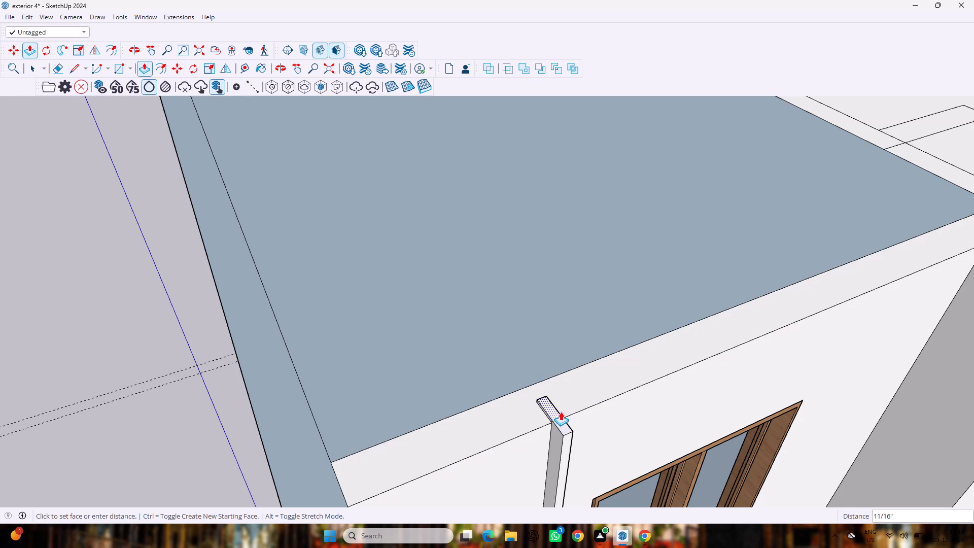
left_click_drag(561, 412, 561, 405)
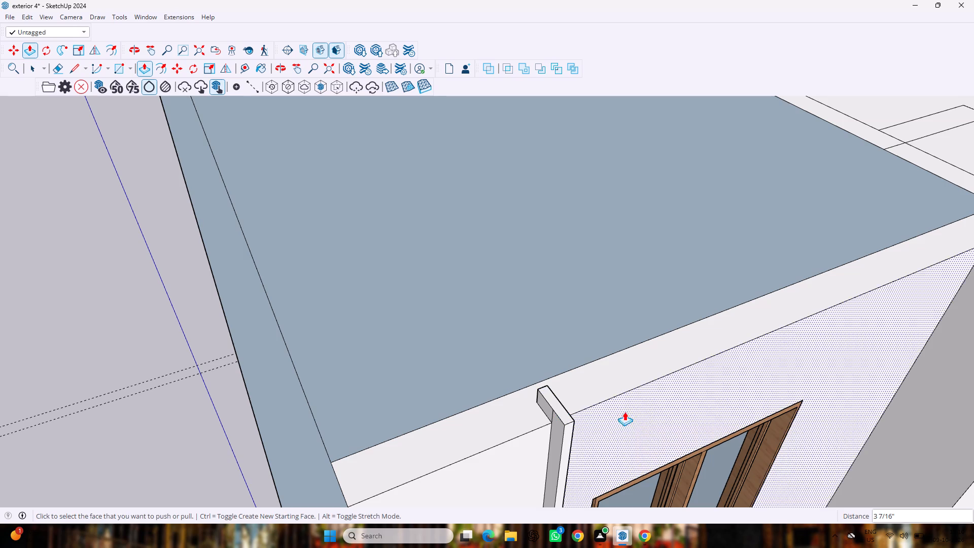
key("space")
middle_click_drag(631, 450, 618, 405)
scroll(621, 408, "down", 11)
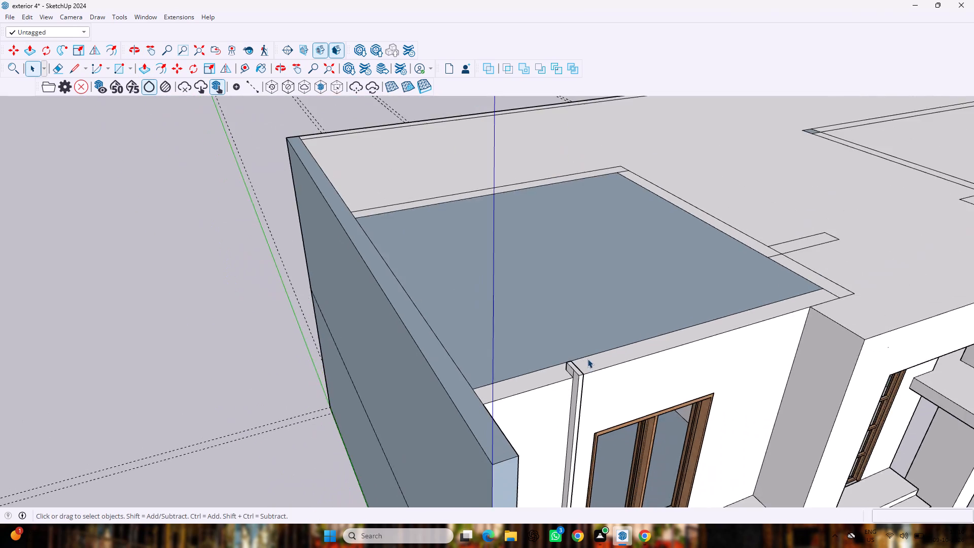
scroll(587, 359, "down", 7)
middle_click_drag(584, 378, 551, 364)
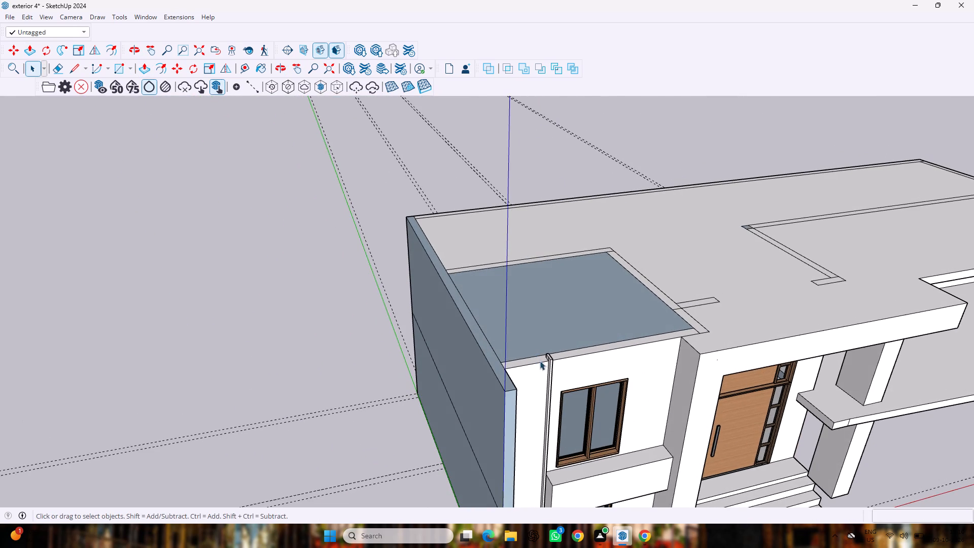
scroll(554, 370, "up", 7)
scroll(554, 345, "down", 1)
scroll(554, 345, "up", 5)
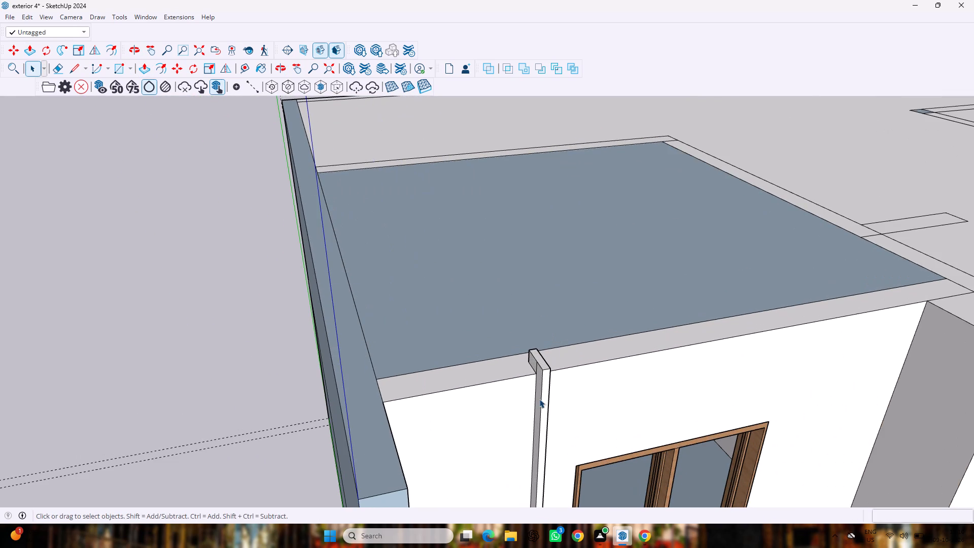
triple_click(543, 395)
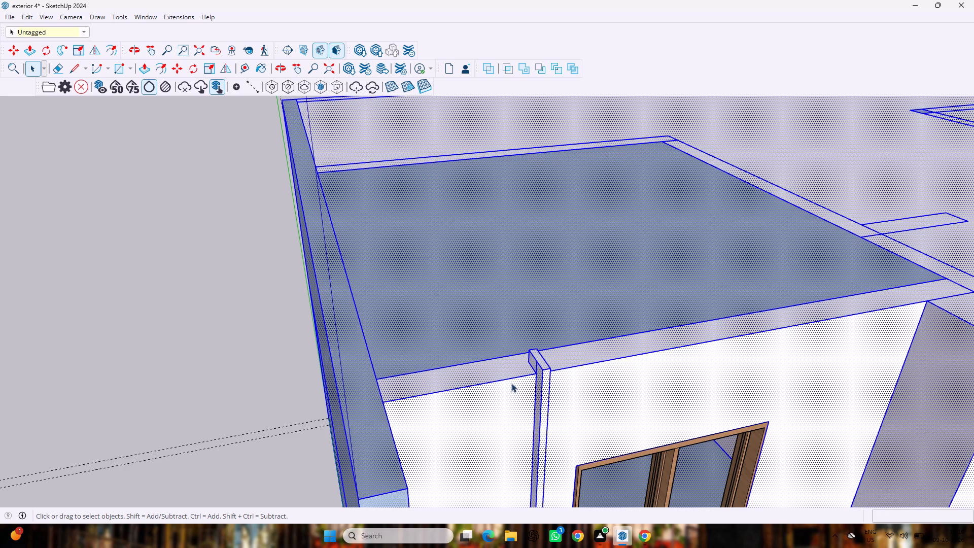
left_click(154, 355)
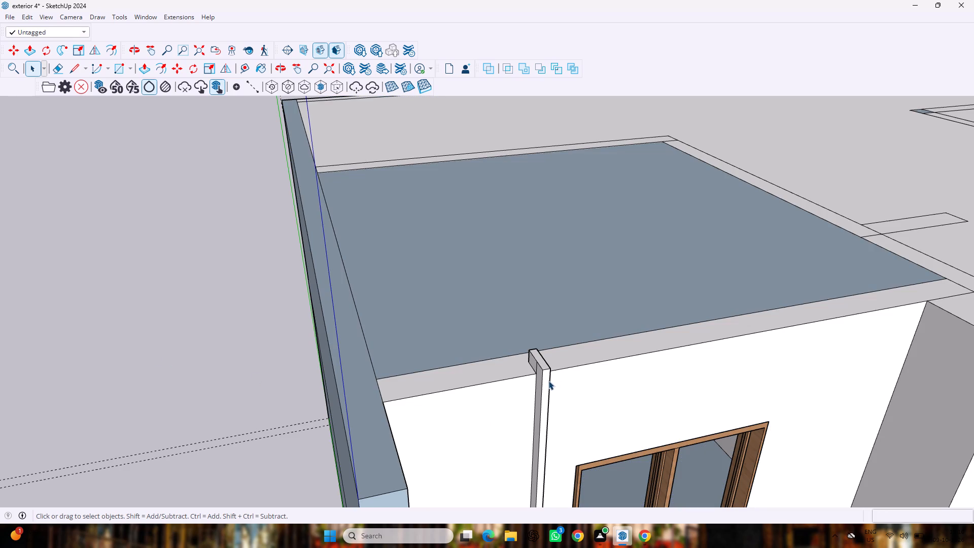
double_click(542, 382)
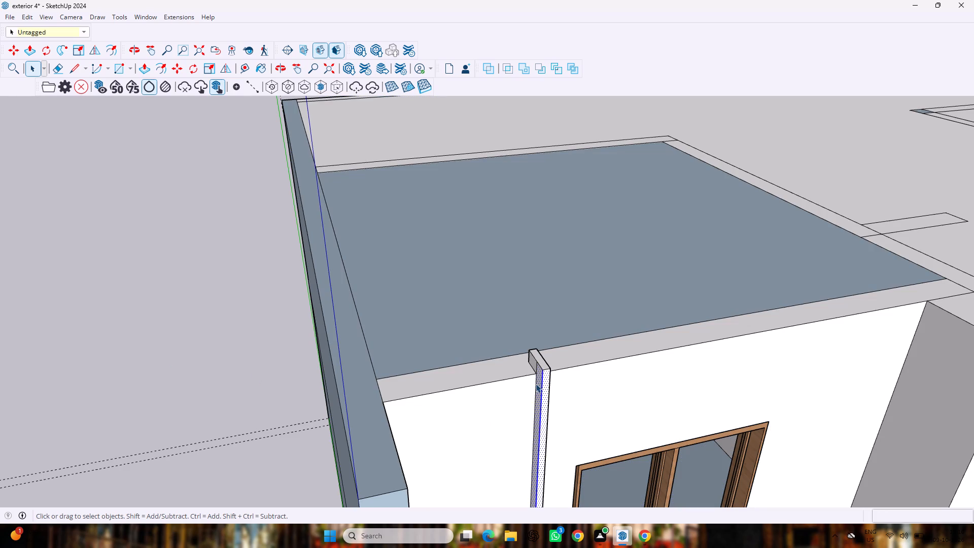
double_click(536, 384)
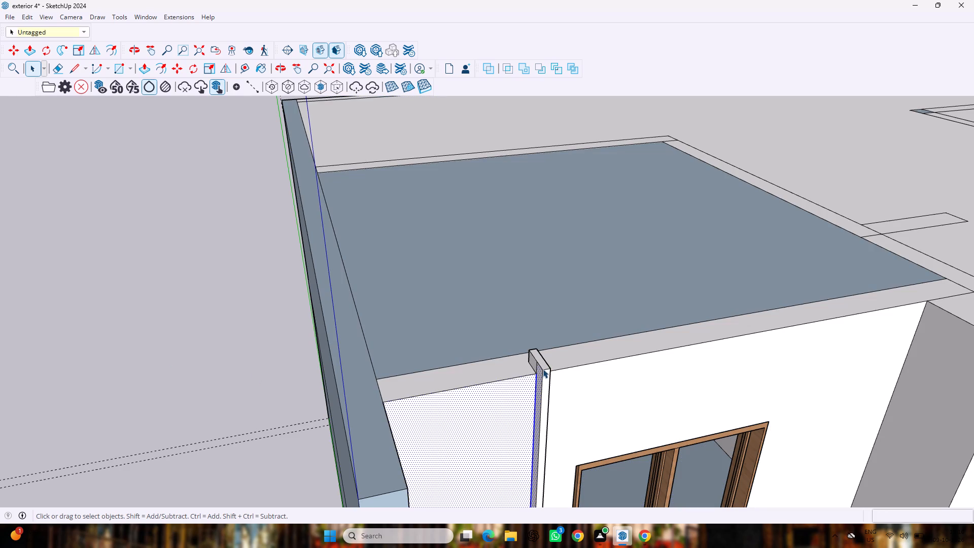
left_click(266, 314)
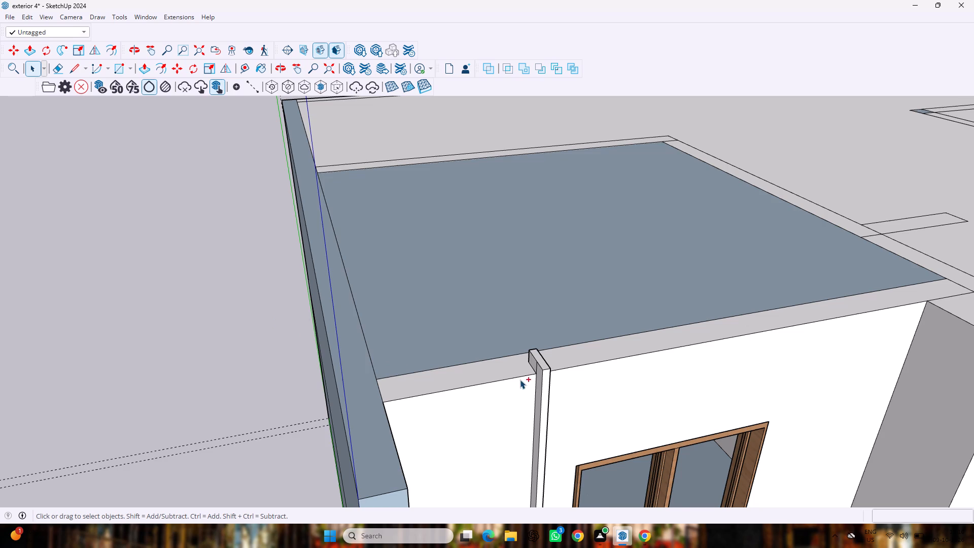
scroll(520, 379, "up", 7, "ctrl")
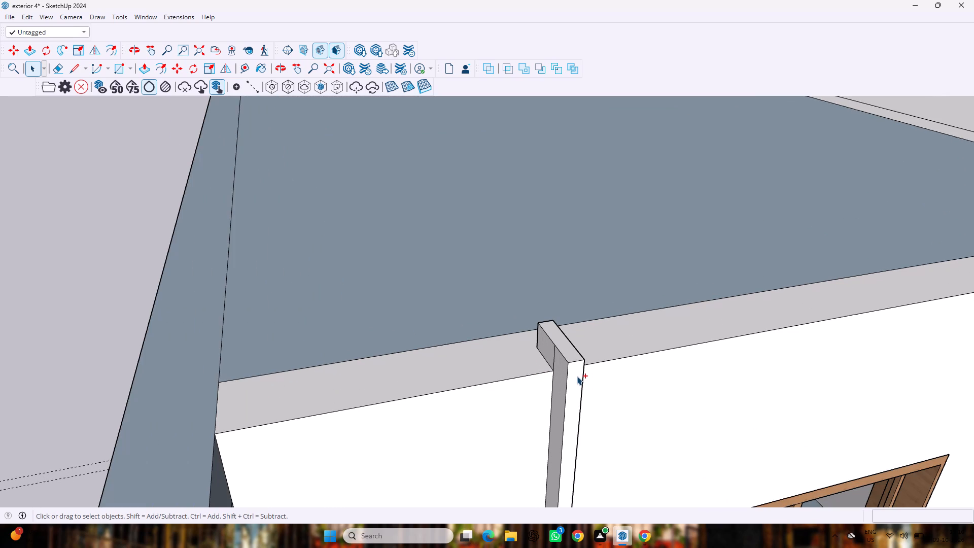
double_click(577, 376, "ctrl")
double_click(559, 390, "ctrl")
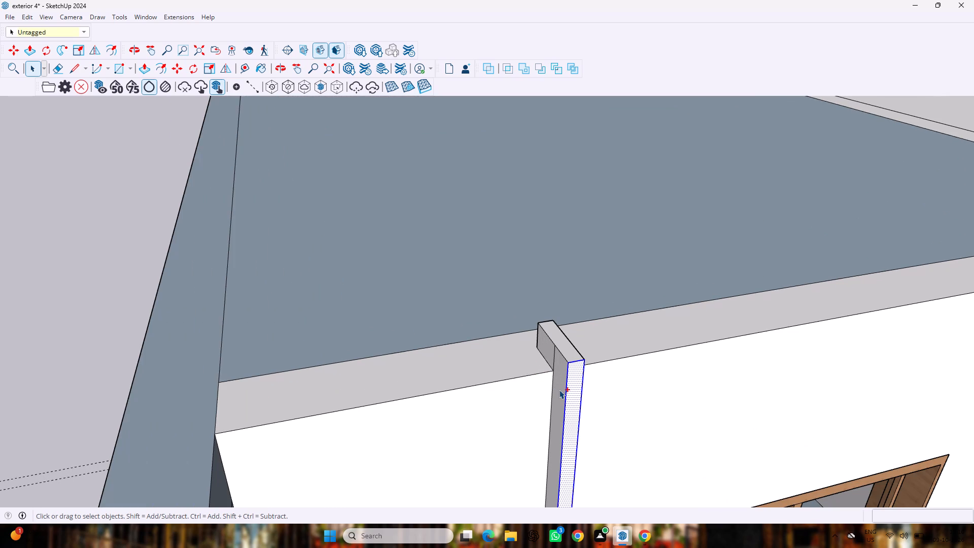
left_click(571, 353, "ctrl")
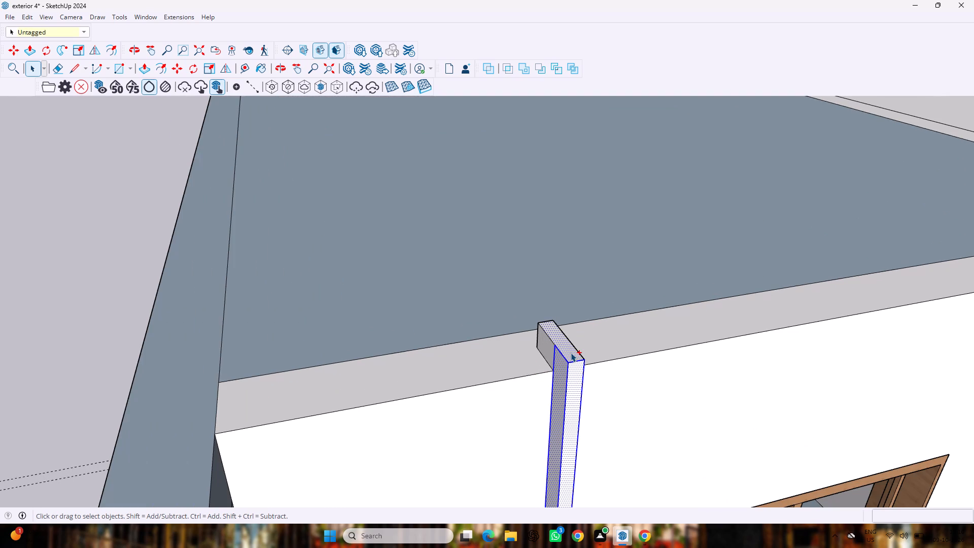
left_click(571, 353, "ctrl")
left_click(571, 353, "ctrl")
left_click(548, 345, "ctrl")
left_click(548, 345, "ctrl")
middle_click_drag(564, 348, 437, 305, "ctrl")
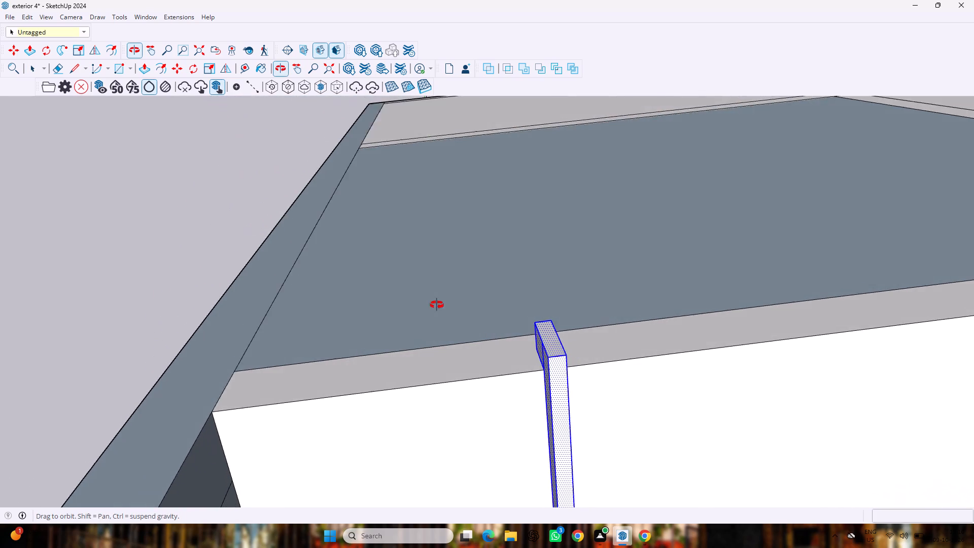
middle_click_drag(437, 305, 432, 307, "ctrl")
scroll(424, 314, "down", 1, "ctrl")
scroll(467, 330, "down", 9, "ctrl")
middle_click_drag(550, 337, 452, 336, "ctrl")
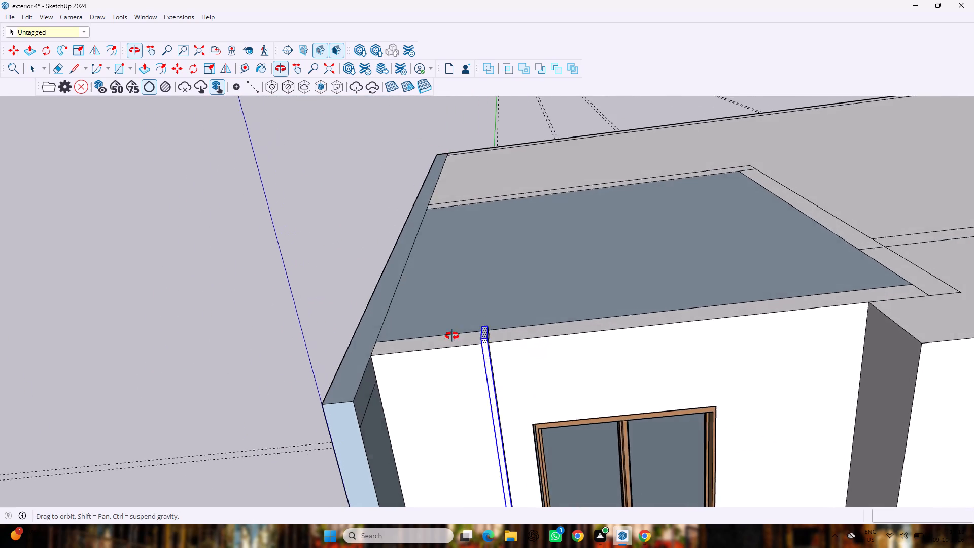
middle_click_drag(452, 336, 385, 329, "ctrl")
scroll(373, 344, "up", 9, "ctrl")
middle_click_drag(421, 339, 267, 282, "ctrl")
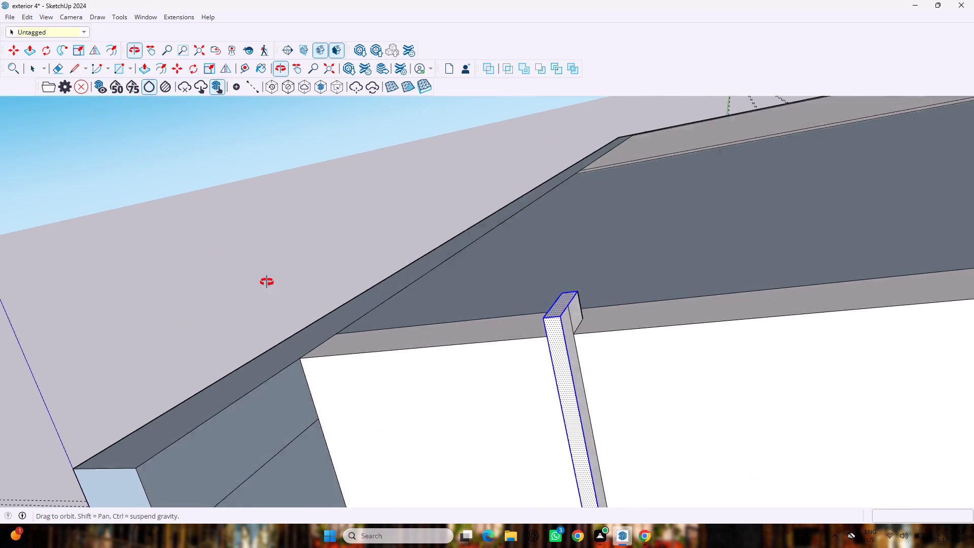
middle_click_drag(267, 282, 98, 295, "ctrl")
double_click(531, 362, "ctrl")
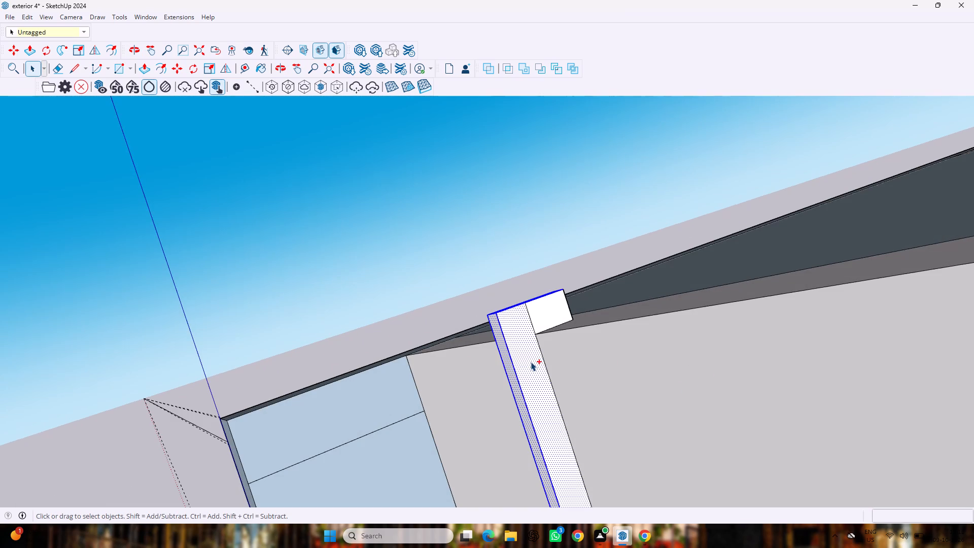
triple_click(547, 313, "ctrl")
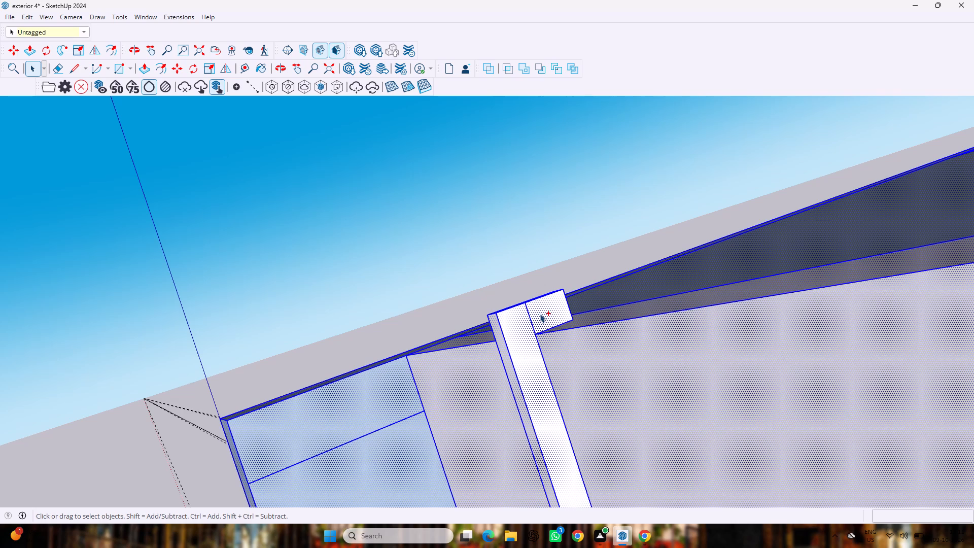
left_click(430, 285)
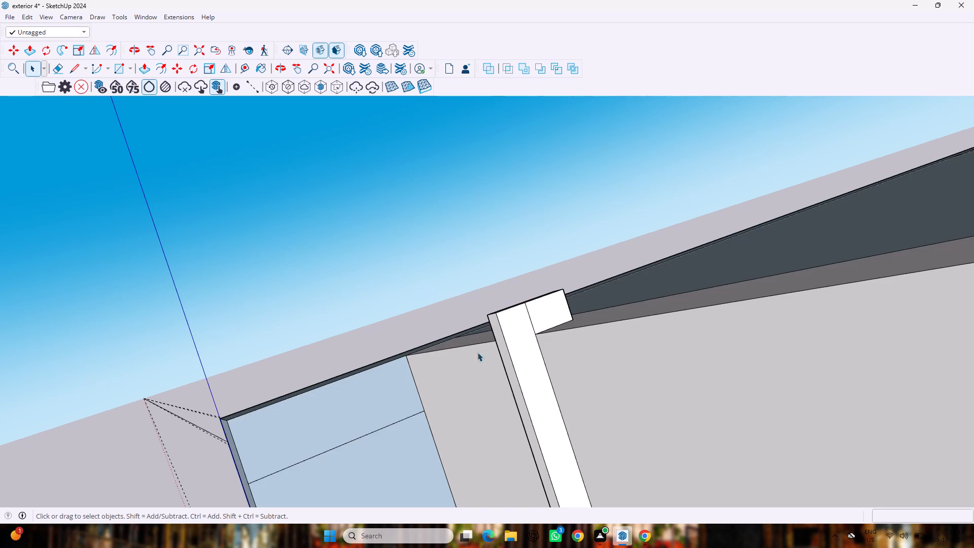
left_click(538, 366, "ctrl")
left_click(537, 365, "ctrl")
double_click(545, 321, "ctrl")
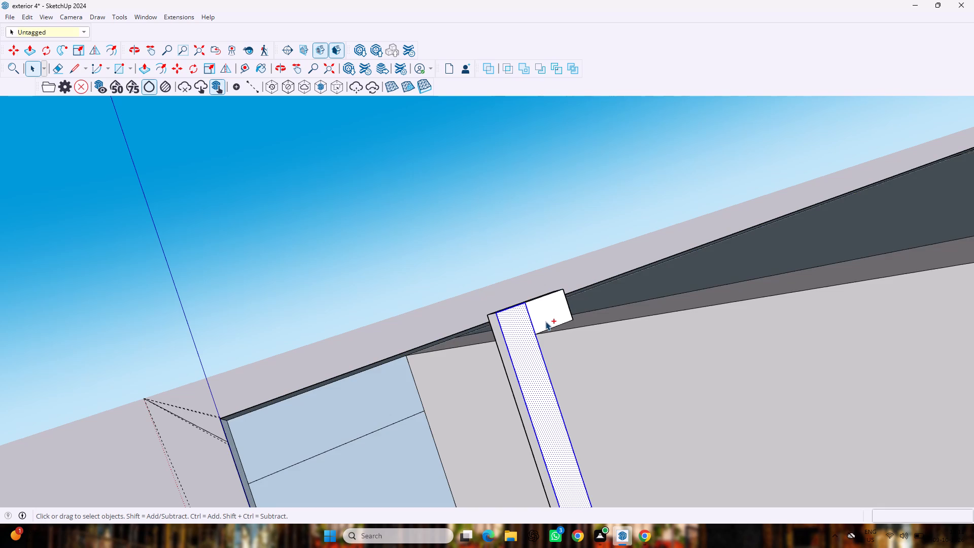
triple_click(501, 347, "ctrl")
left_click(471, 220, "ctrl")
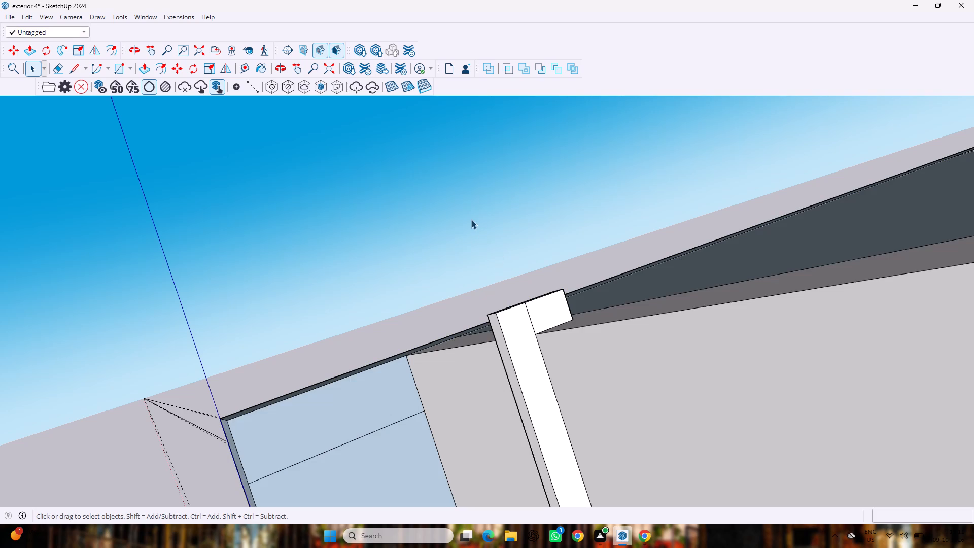
Select all faces of the vertical strip, including its cap over the wall top, and copy them.
left_click(501, 345, "ctrl")
left_click(501, 344, "ctrl")
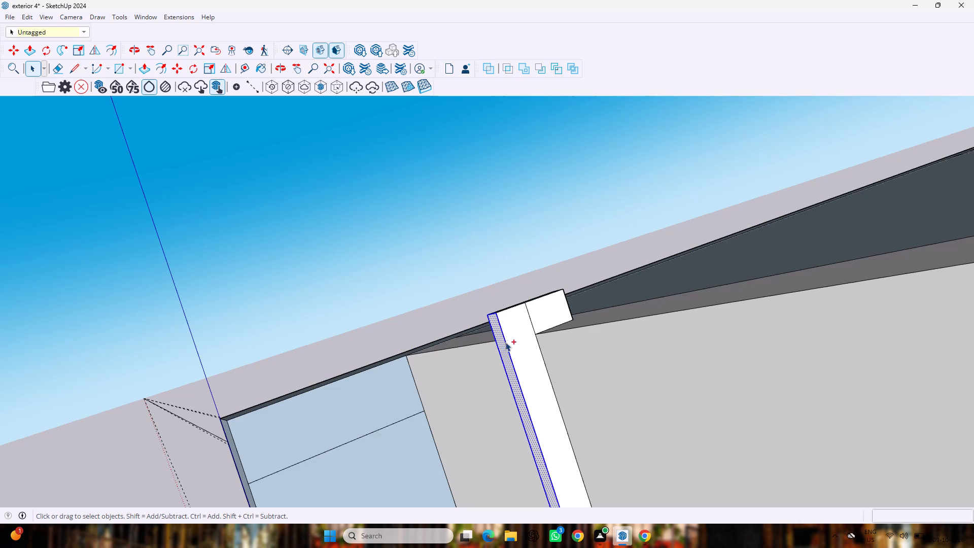
double_click(508, 339, "ctrl")
double_click(544, 312, "ctrl")
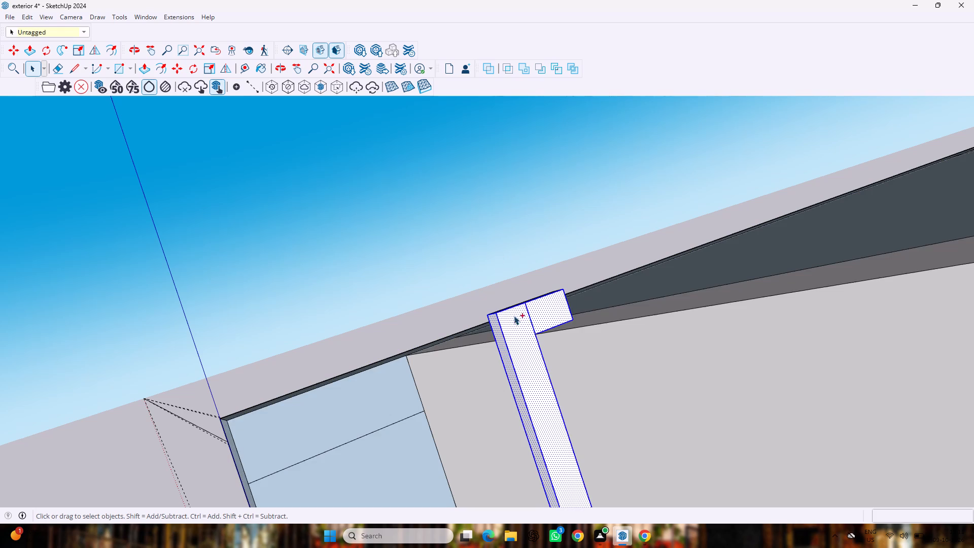
middle_click_drag(514, 319, 973, 288, "ctrl")
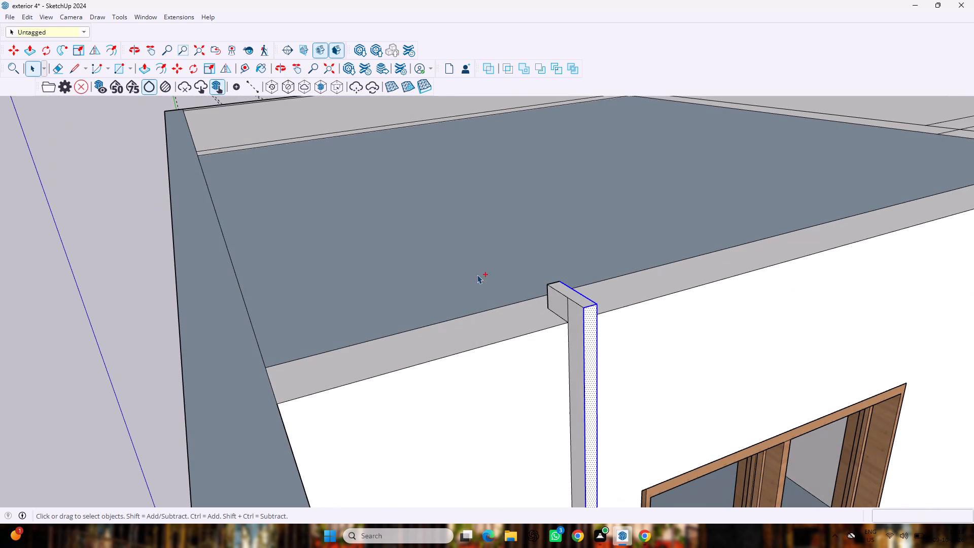
double_click(573, 334, "ctrl")
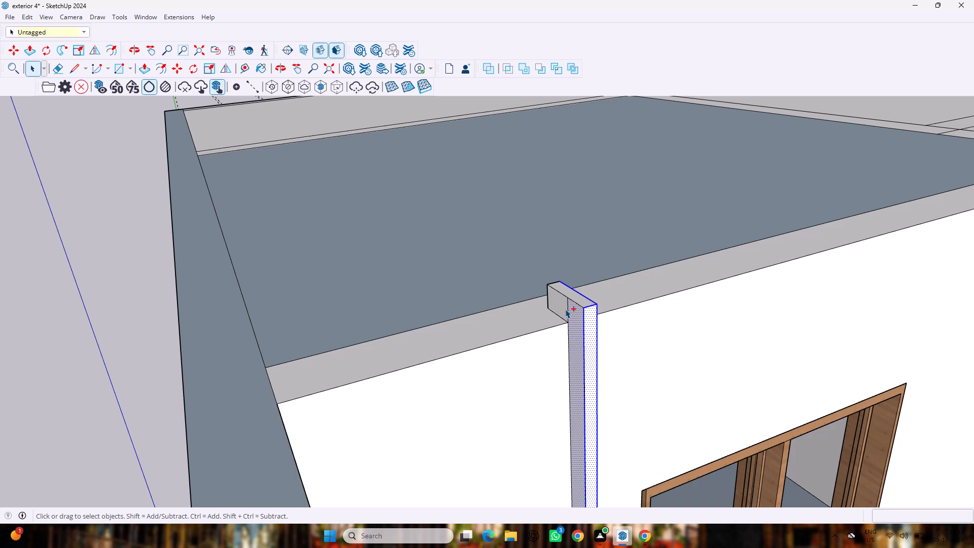
double_click(562, 303, "ctrl")
triple_click(572, 295, "ctrl")
left_click(572, 326, "ctrl")
scroll(572, 318, "down", 8)
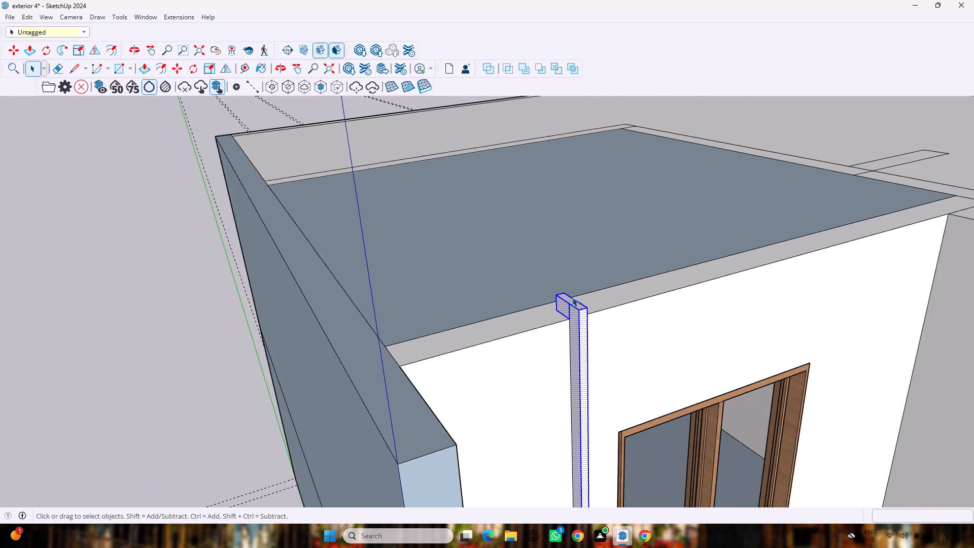
scroll(572, 297, "down", 20)
scroll(585, 382, "up", 5)
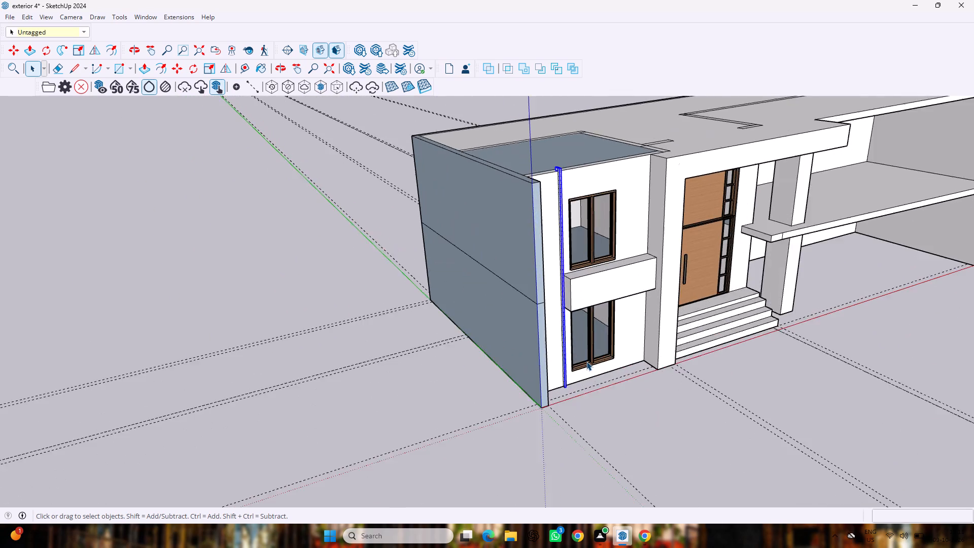
scroll(586, 361, "up", 3)
key("ctrl+c")
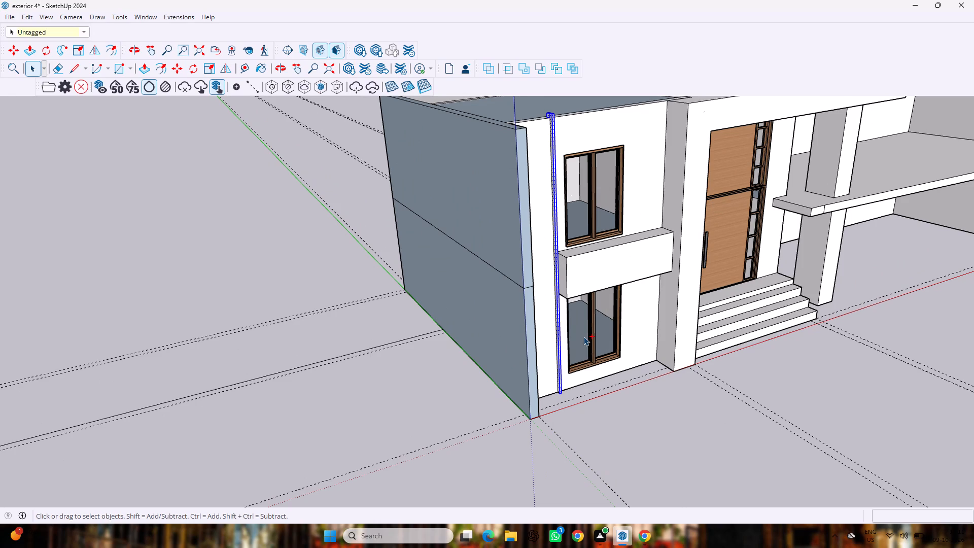
Paste three copies of the capped strip in a row beside it, towards the outer side wall, leaving narrow gaps.
key("ctrl+v")
scroll(553, 395, "up", 6)
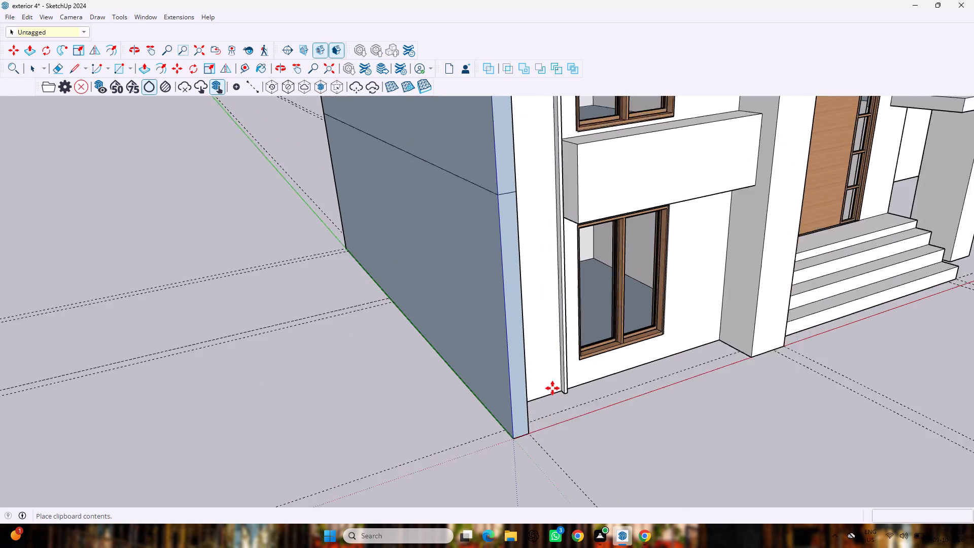
scroll(565, 395, "up", 7)
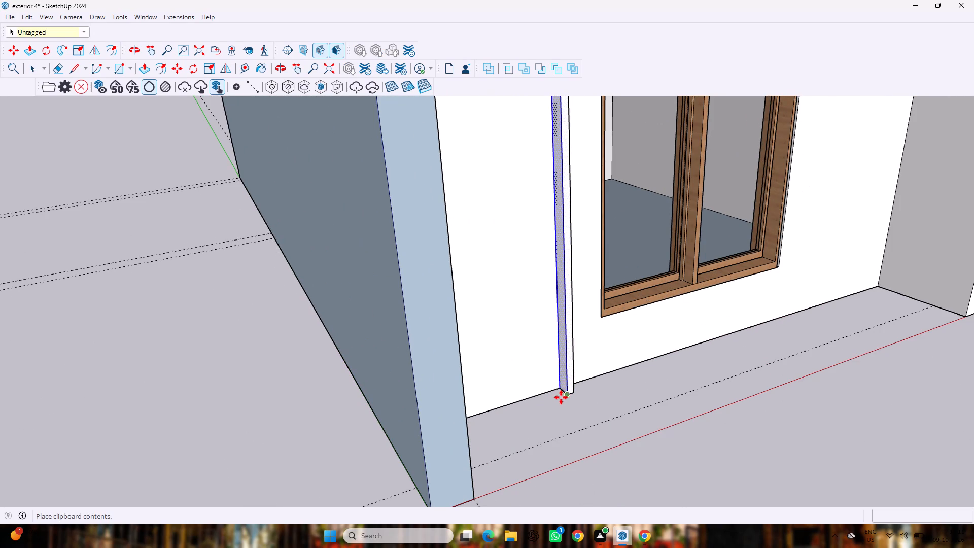
scroll(553, 396, "up", 6)
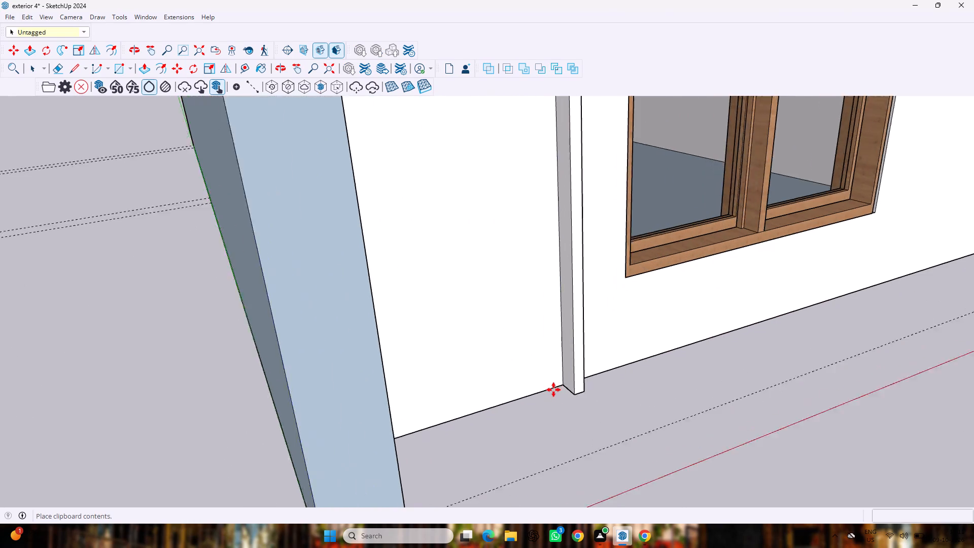
scroll(553, 390, "up", 2)
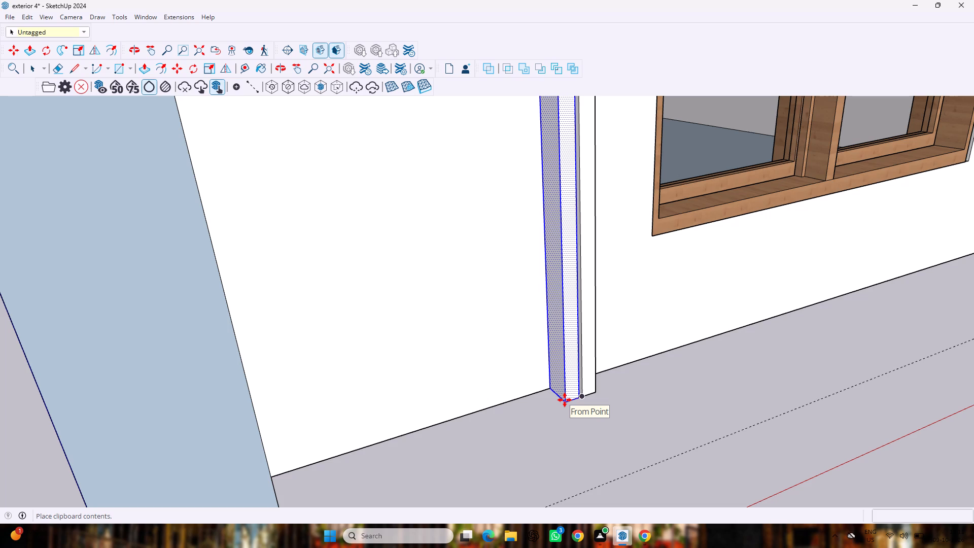
left_click(565, 400)
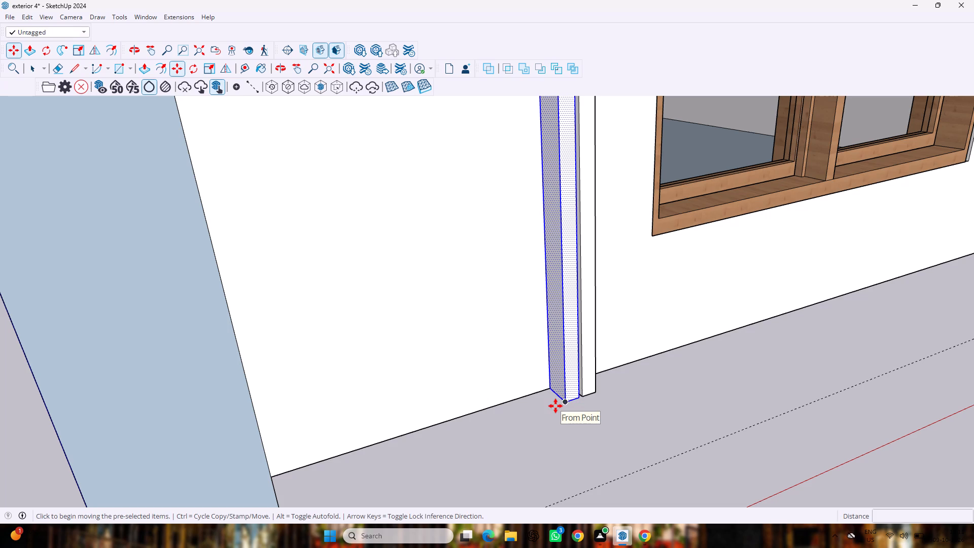
key("ctrl+v")
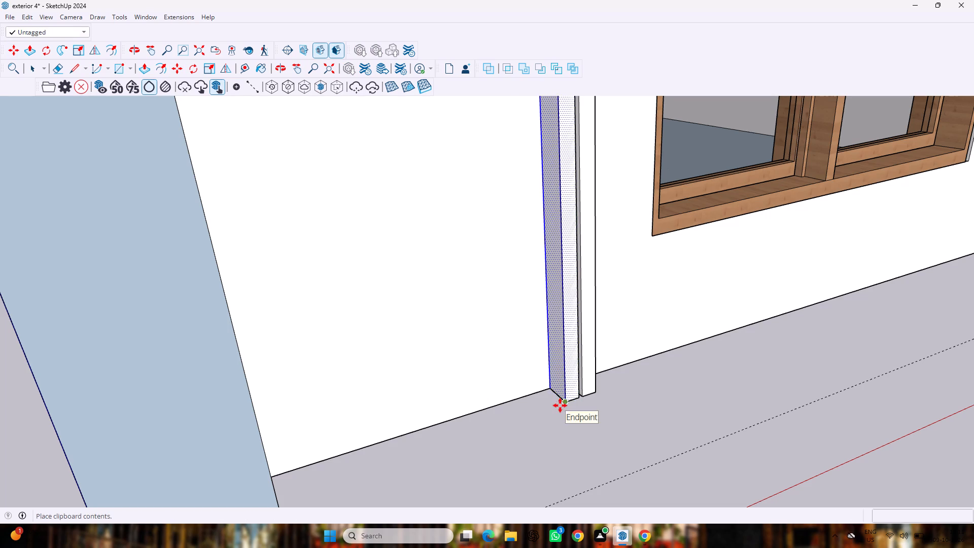
left_click(549, 405)
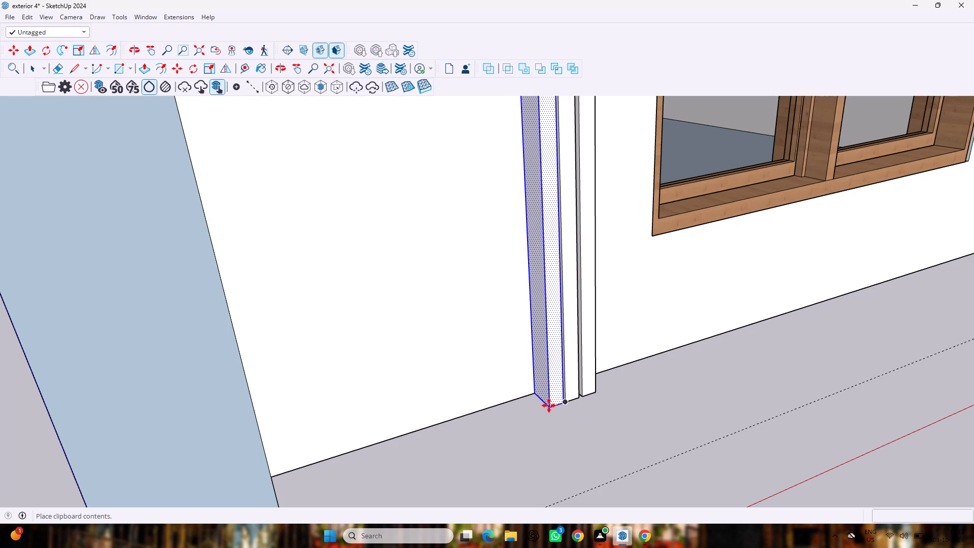
key("ctrl+v")
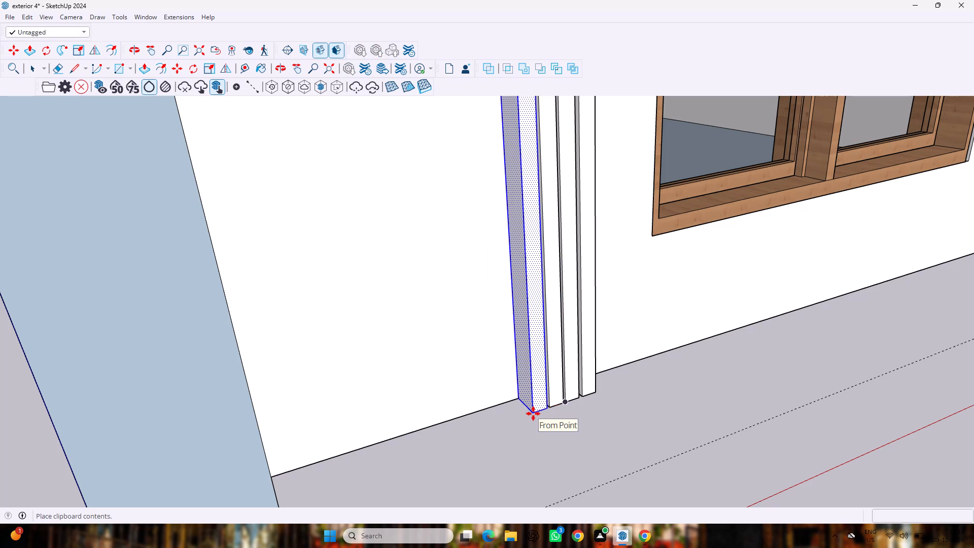
left_click(533, 414)
scroll(533, 410, "down", 19)
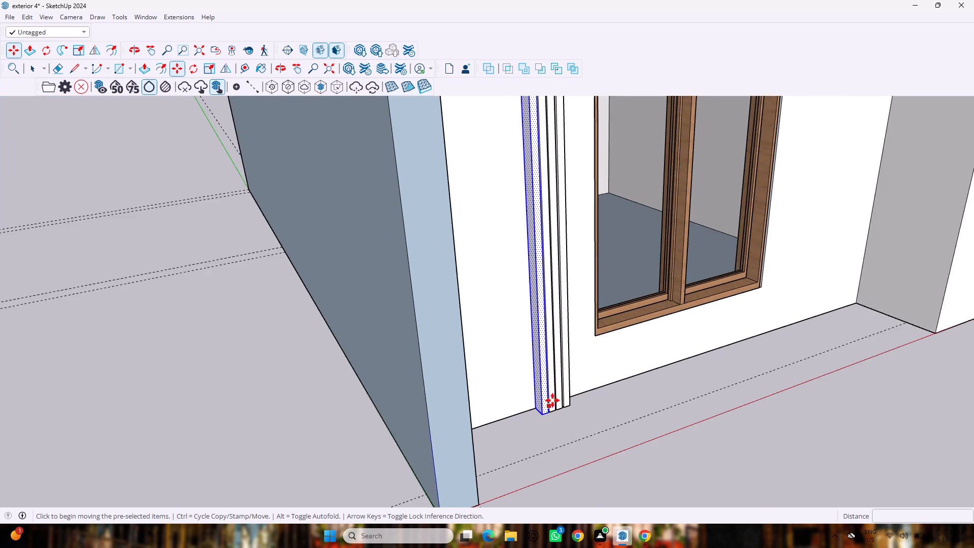
key("space")
scroll(554, 389, "down", 11)
left_click(630, 433)
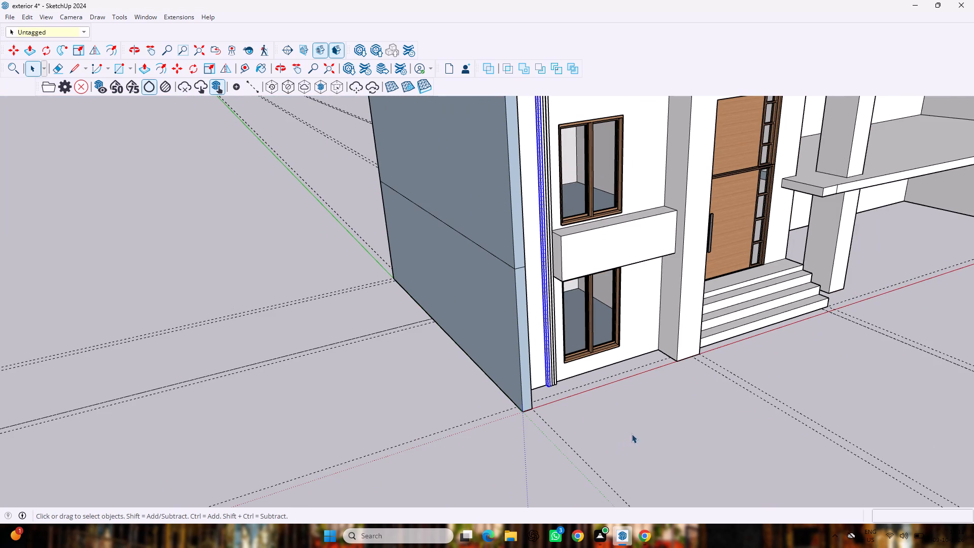
Paste four more copies of the capped strip, continuing the row towards the outer side wall with narrow gaps.
middle_click_drag(629, 434, 513, 397)
scroll(515, 396, "down", 7)
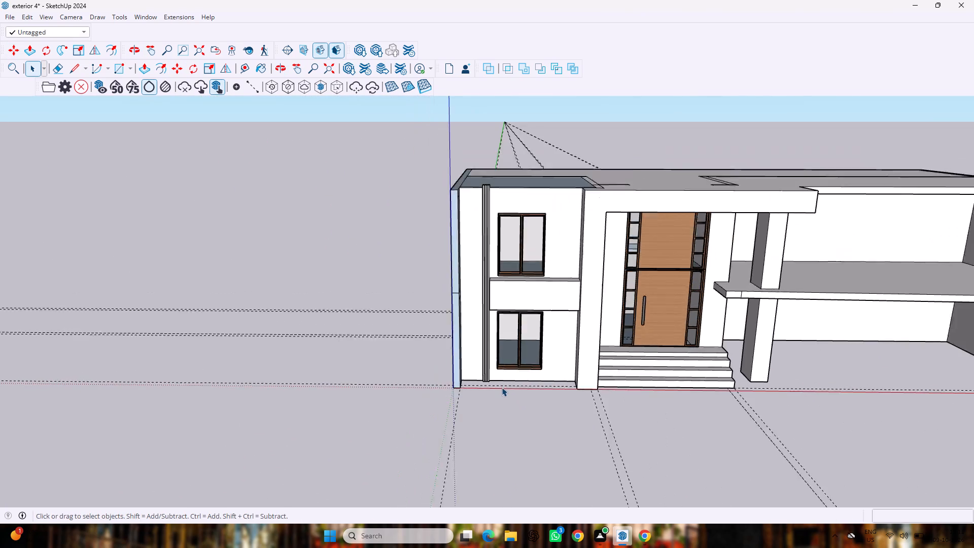
scroll(502, 387, "down", 1)
scroll(496, 385, "up", 3)
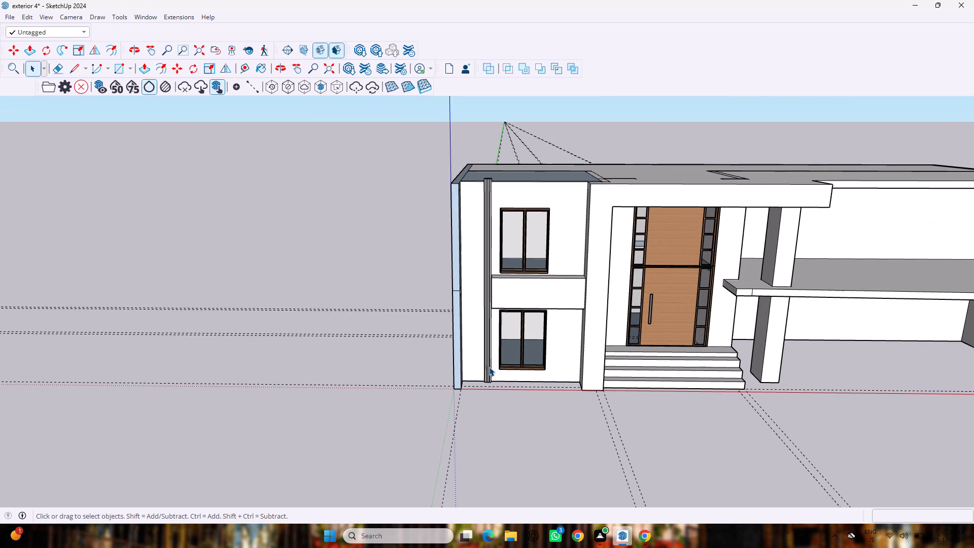
key("ctrl+v")
scroll(489, 379, "up", 2)
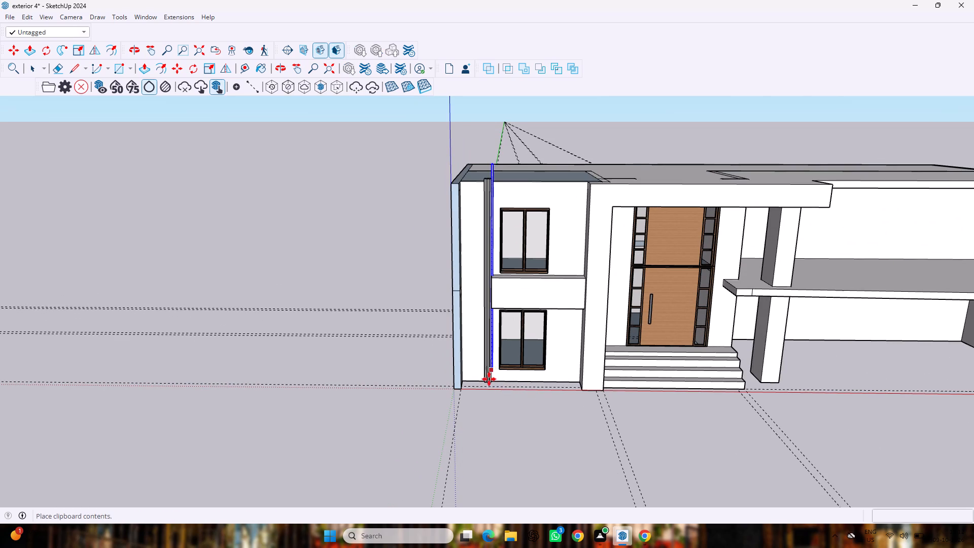
scroll(489, 379, "up", 19)
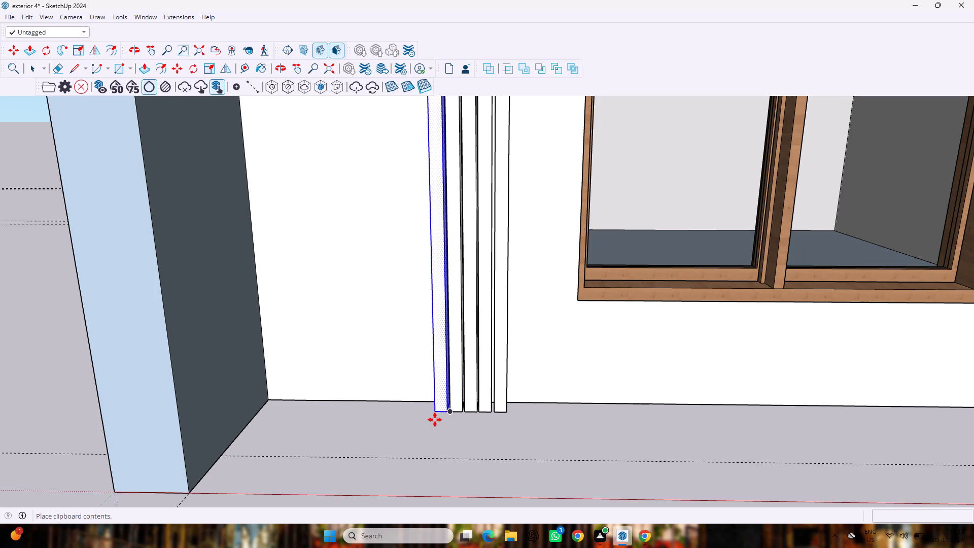
left_click(435, 420)
key("ctrl+v")
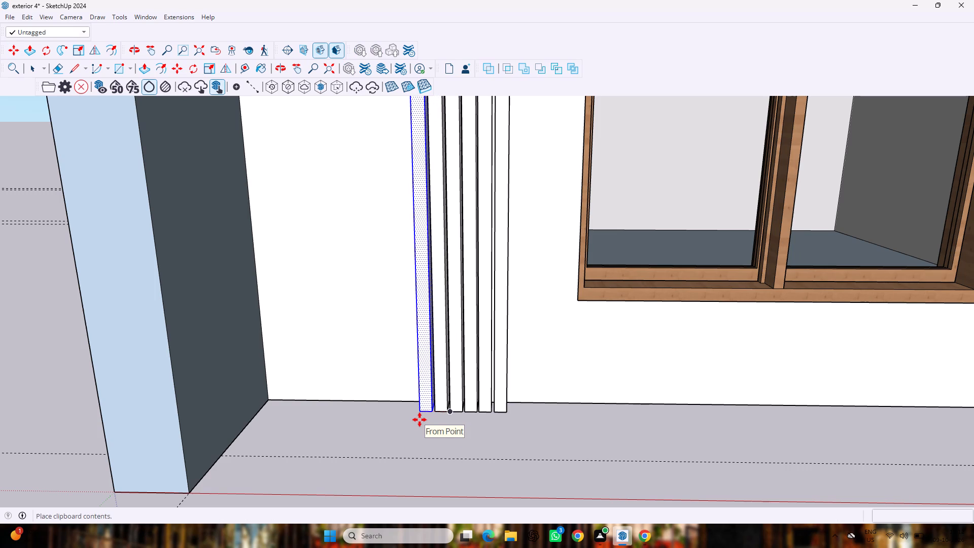
left_click(420, 420)
key("v")
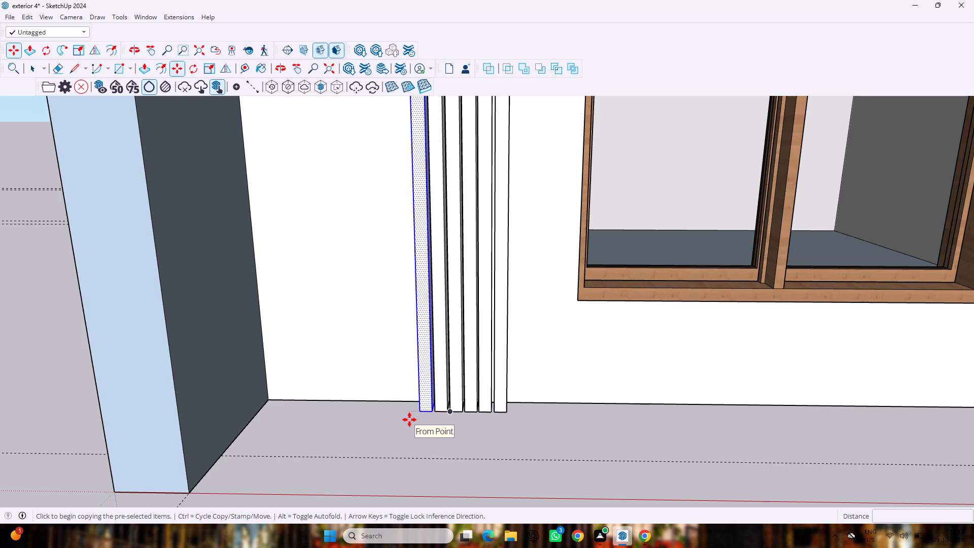
key("ctrl+v")
key("ctrl+v")
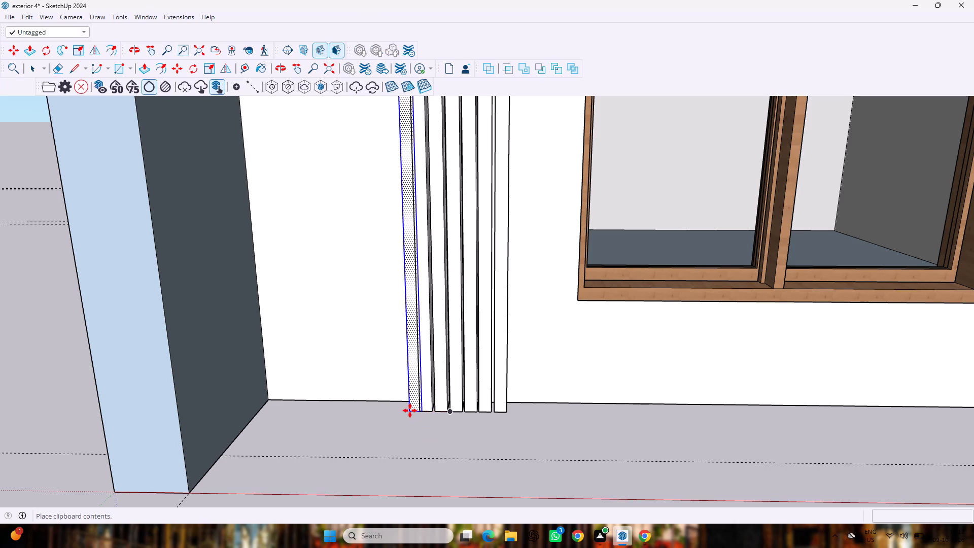
left_click(404, 412)
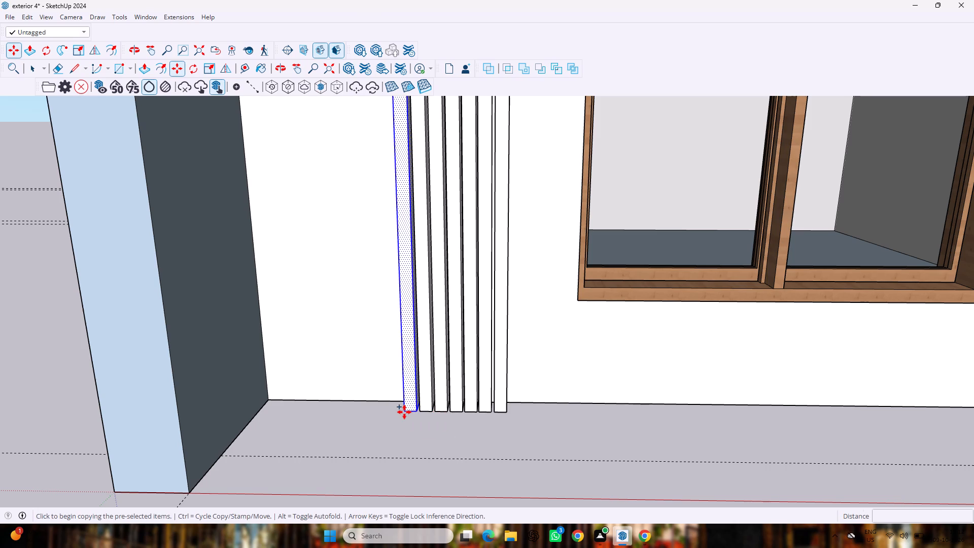
key("ctrl+v")
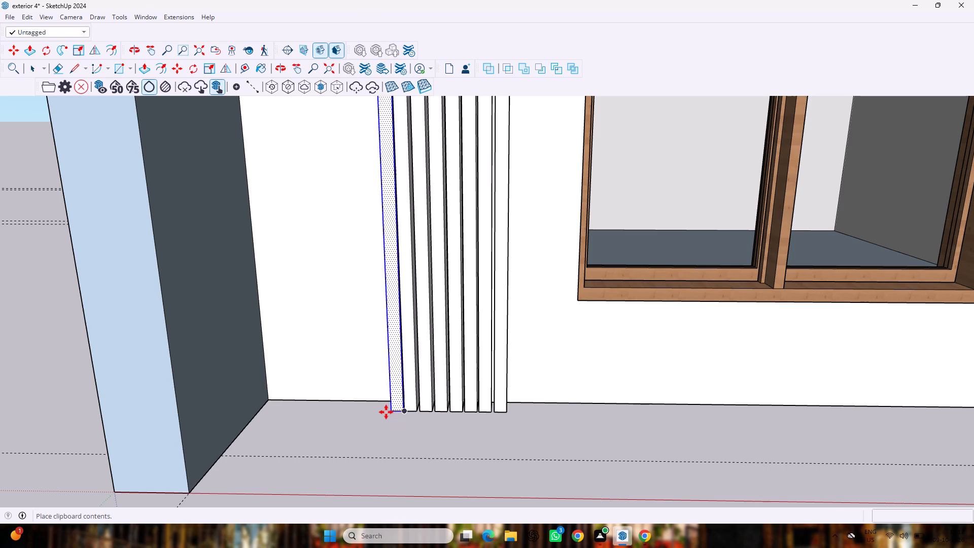
left_click(387, 417)
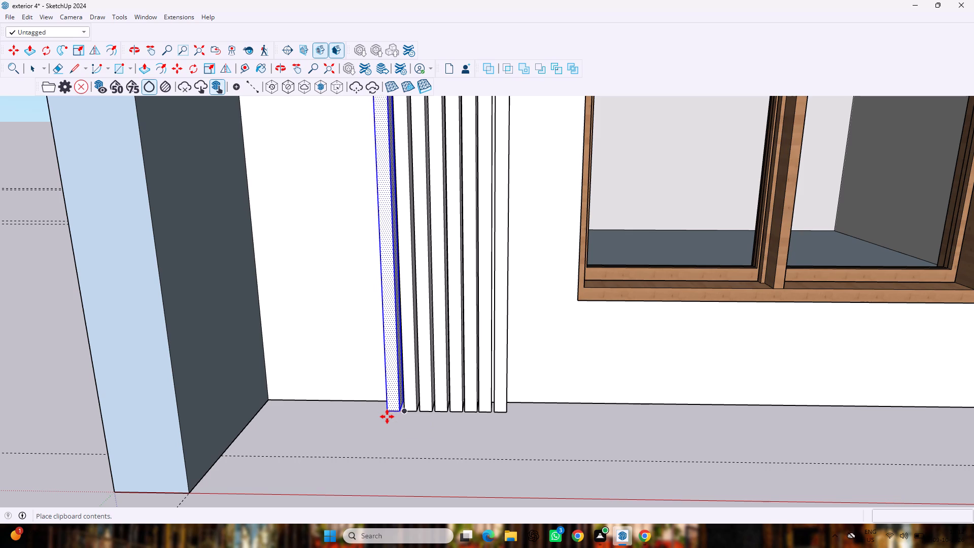
Paste three copies of the capped strip on the window side of the row, continuing the narrow gaps.
key("ctrl+v")
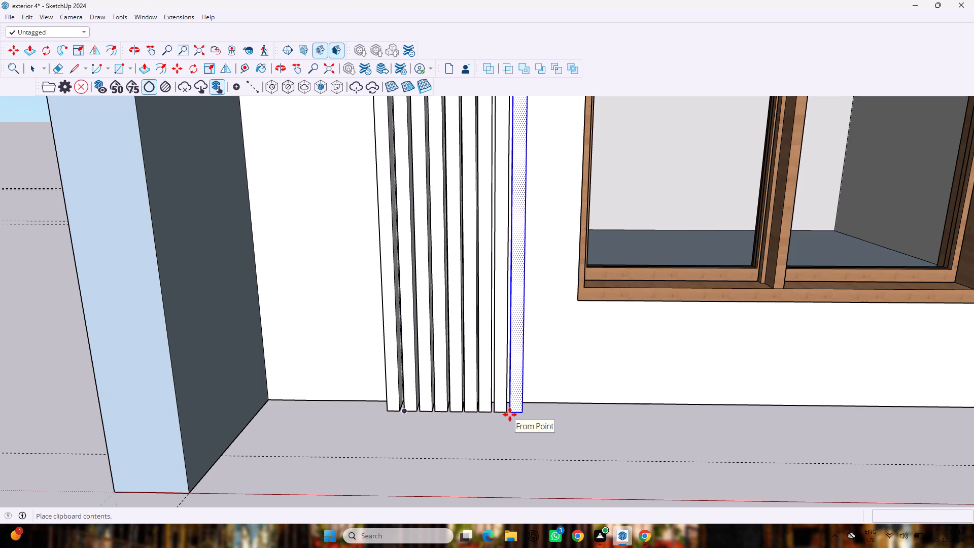
left_click(510, 415)
key("ctrl+v")
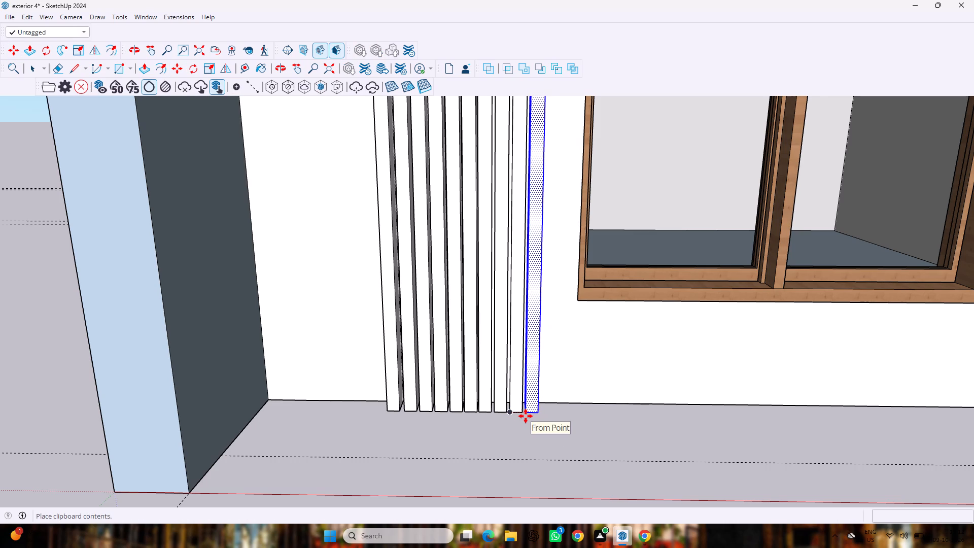
left_click(526, 416)
key("ctrl+v")
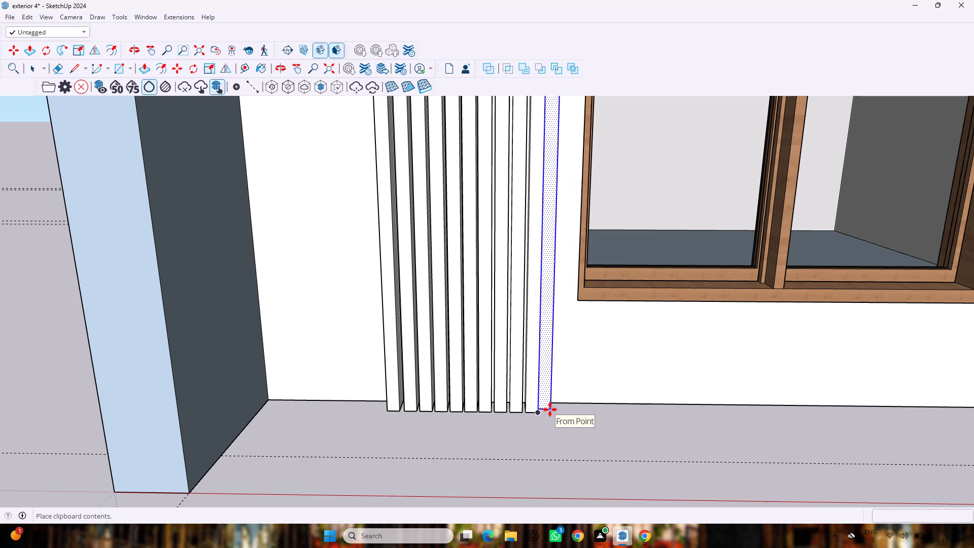
scroll(549, 410, "up", 4)
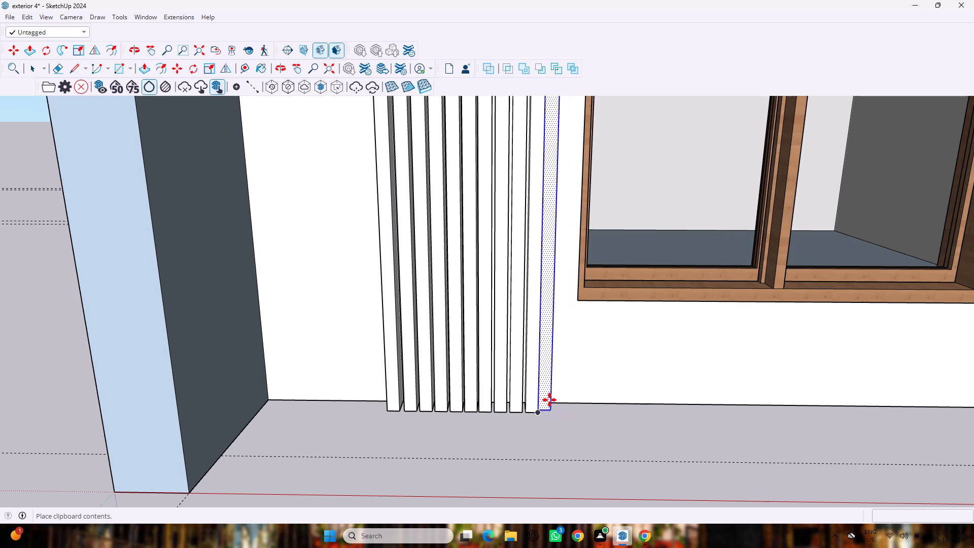
scroll(549, 400, "up", 4)
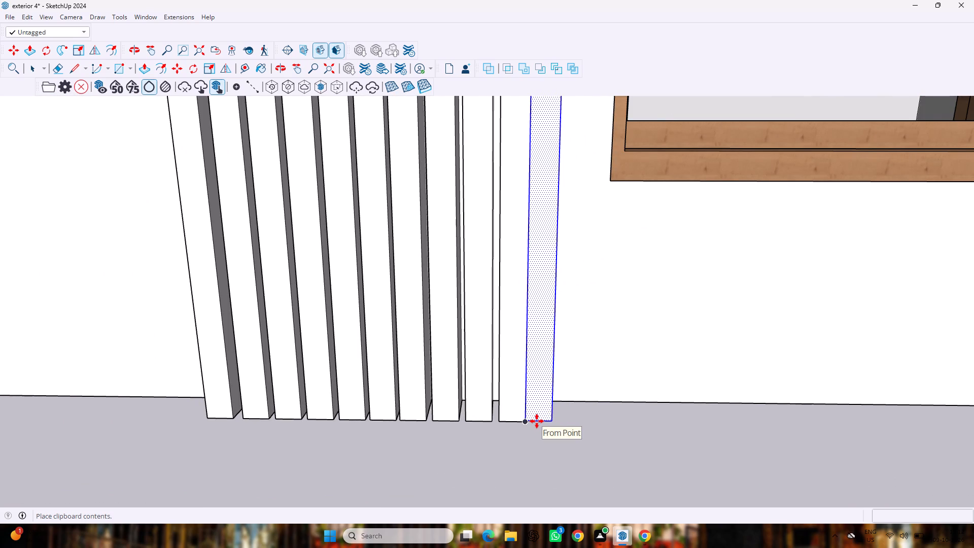
left_click(540, 417)
scroll(547, 419, "down", 16)
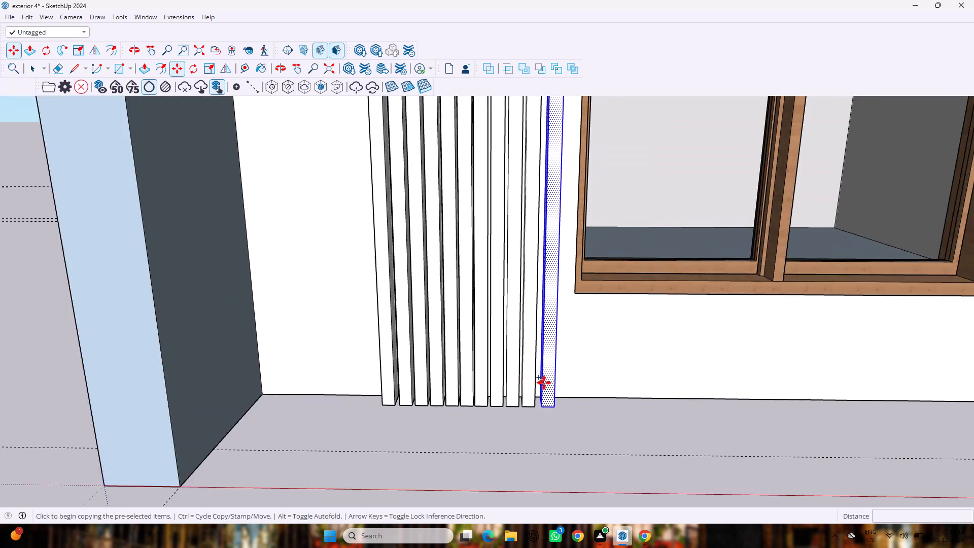
scroll(544, 383, "down", 8)
key("space")
left_click(575, 493)
scroll(572, 481, "down", 9)
middle_click_drag(496, 459, 671, 433)
scroll(671, 433, "down", 4)
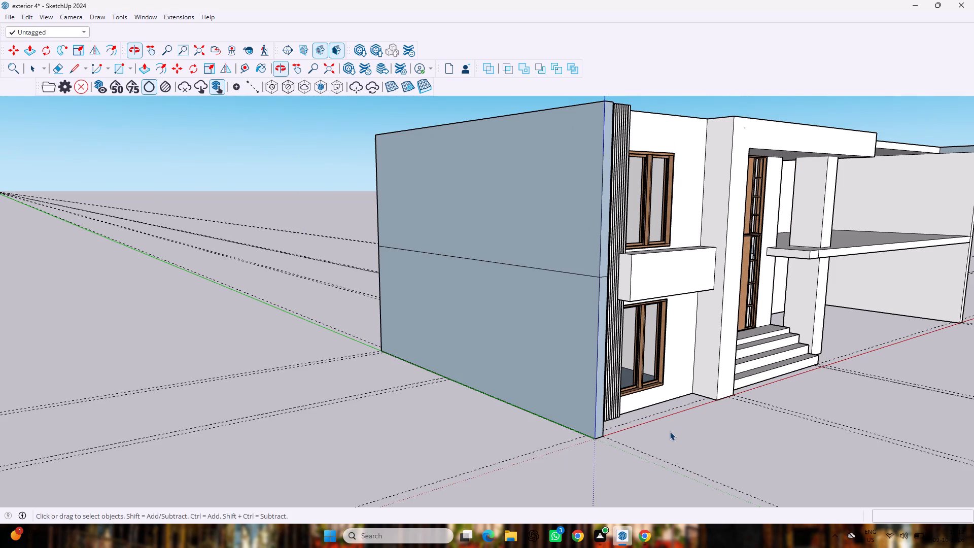
Push the upper and lower front end faces of the outer side wall back 2' 3", flush with the front wall.
middle_click_drag(670, 430, 583, 437)
middle_click(583, 437)
scroll(555, 442, "down", 2)
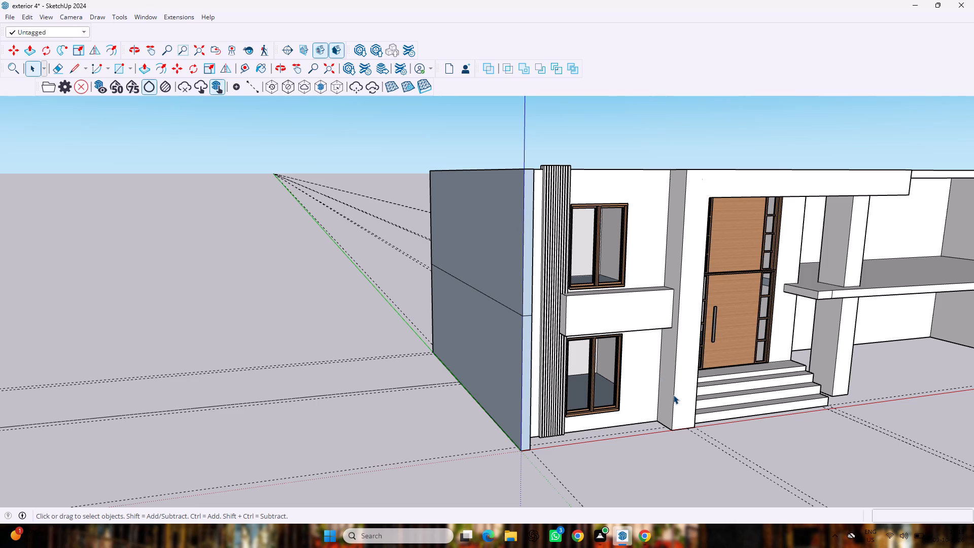
scroll(673, 395, "up", 3)
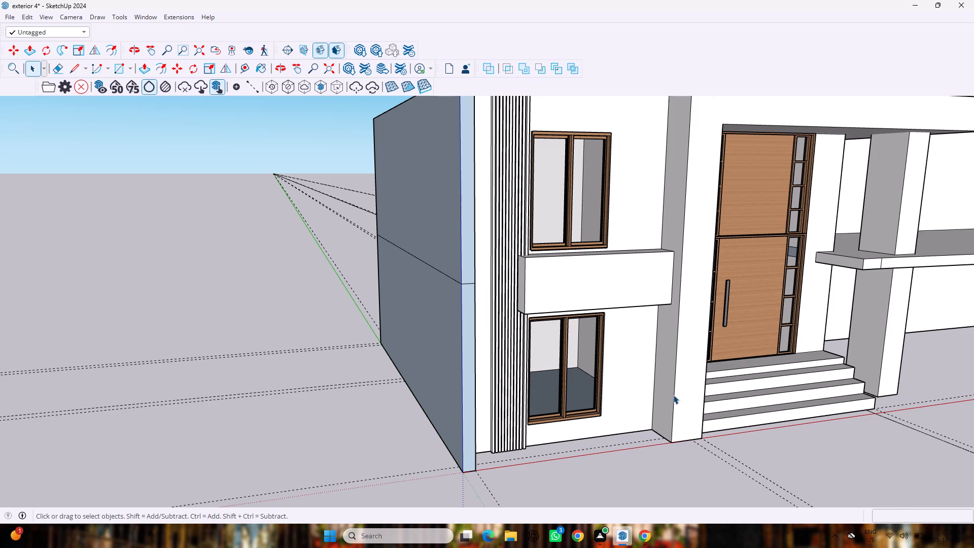
key("p")
key("space")
type("r")
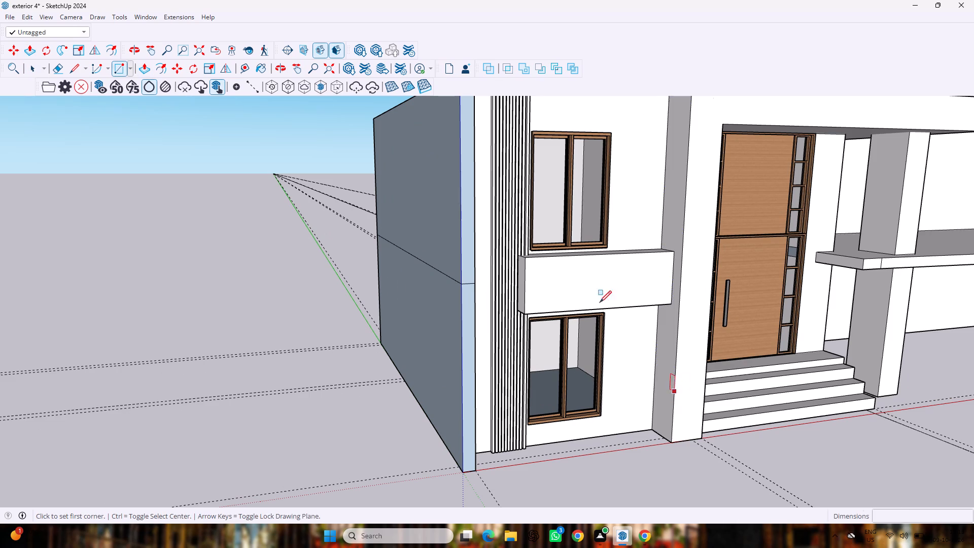
middle_click_drag(523, 185, 471, 195)
scroll(469, 197, "down", 4)
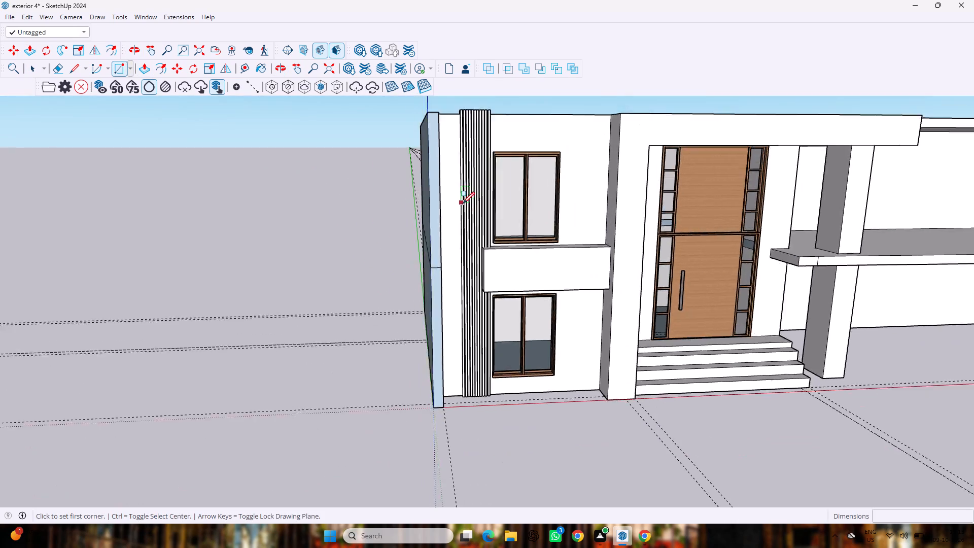
scroll(463, 203, "down", 5)
scroll(350, 145, "up", 3)
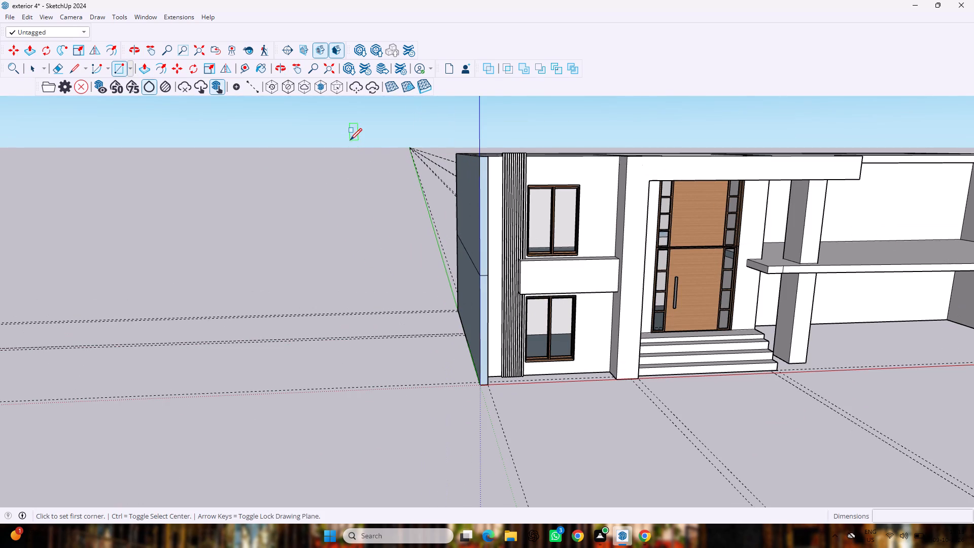
key("p")
left_click_drag(486, 192, 482, 164)
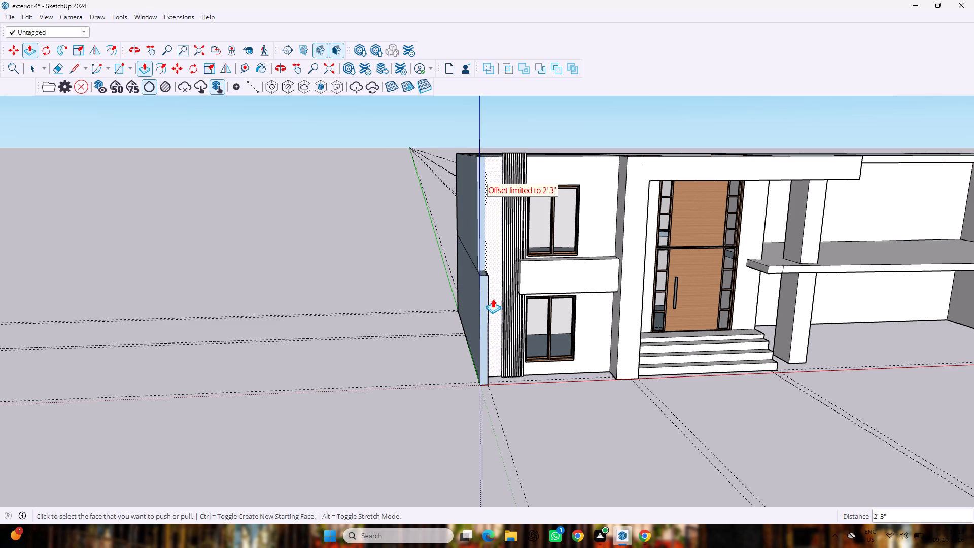
left_click_drag(482, 299, 488, 257)
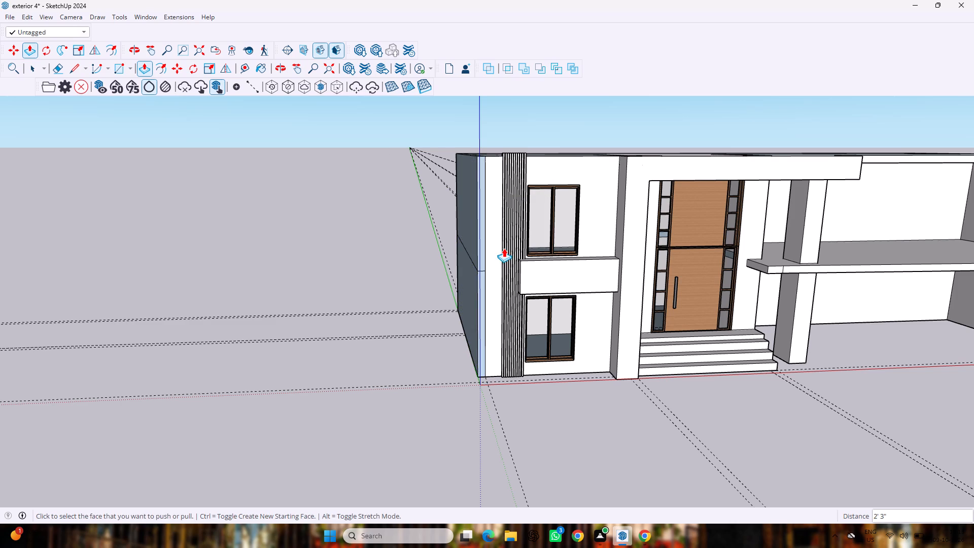
Erase the leftover edges between the outer side wall's end and the front wall beside the strips, up to the wall top.
scroll(504, 248, "up", 4)
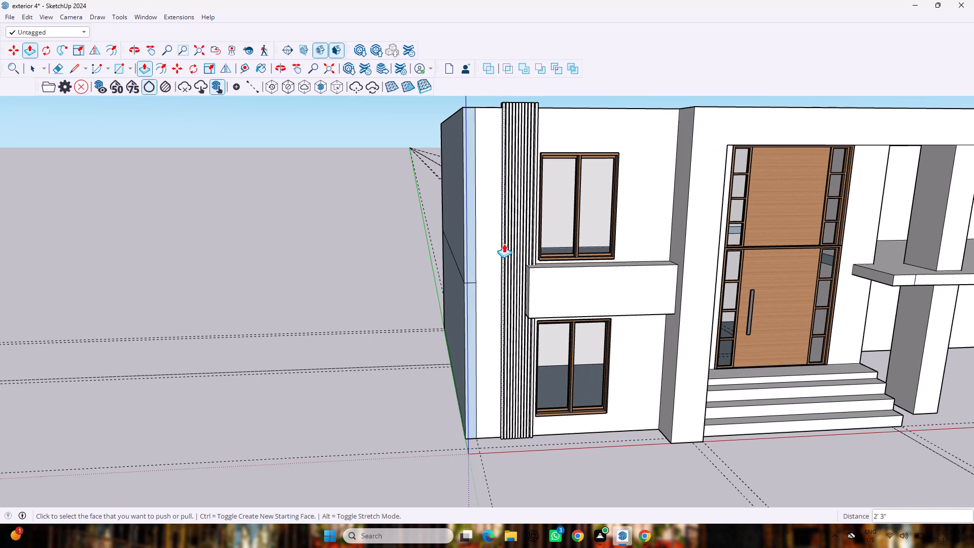
scroll(504, 240, "up", 3)
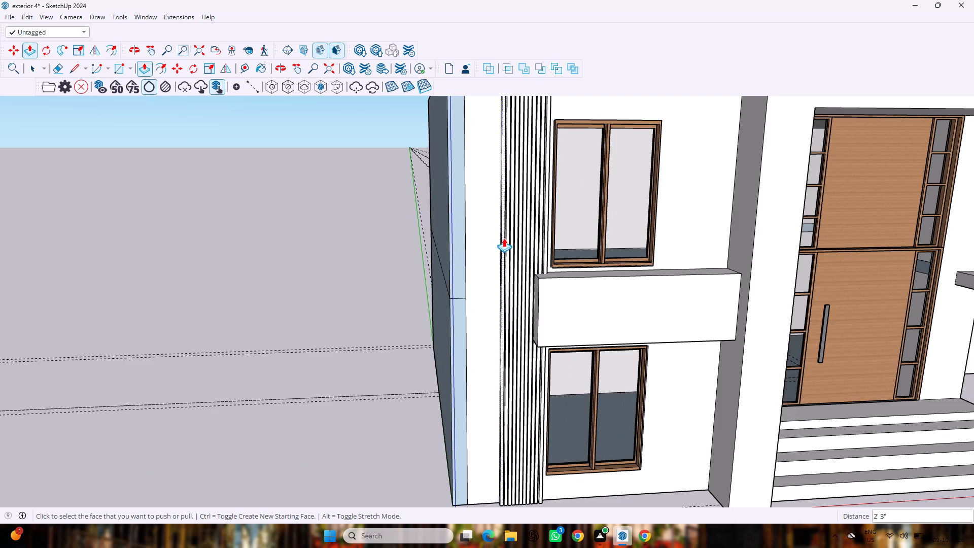
key("r")
key("e")
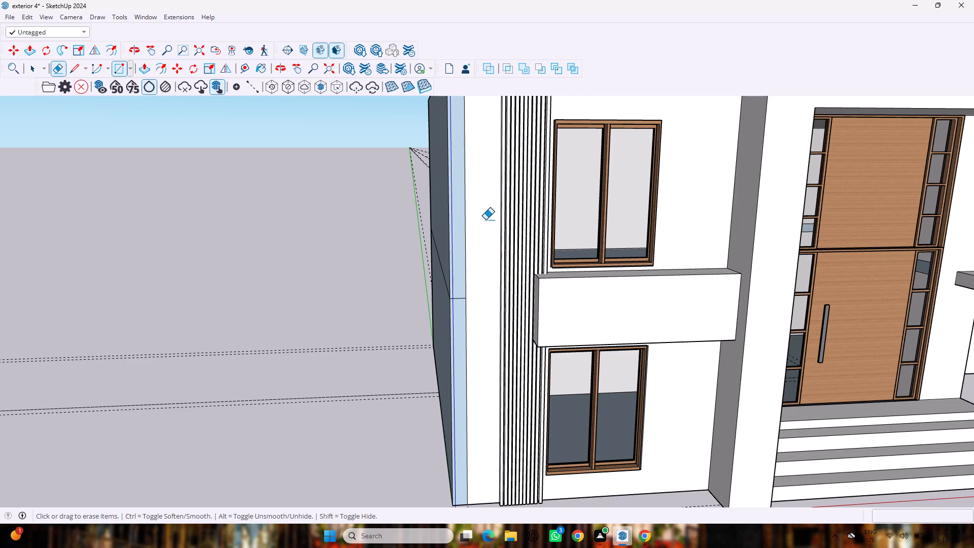
left_click_drag(485, 220, 462, 227)
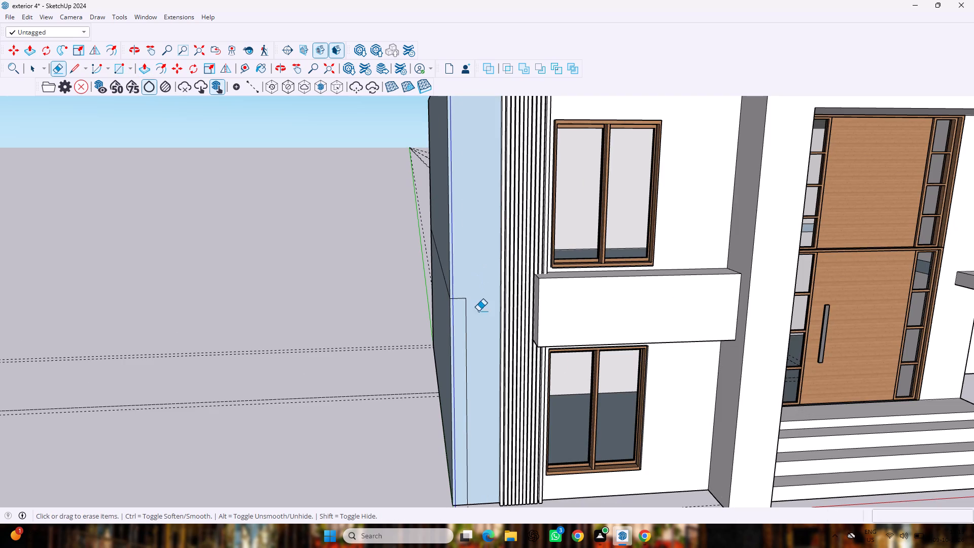
left_click_drag(478, 320, 461, 327)
left_click_drag(464, 283, 463, 305)
left_click_drag(463, 305, 464, 320)
left_click_drag(470, 304, 465, 310)
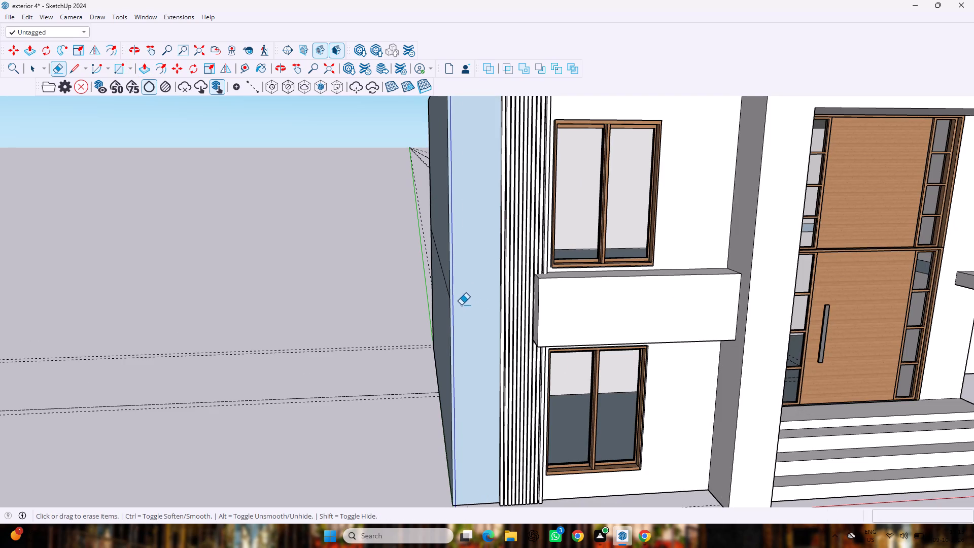
scroll(488, 301, "down", 8)
scroll(478, 185, "up", 7)
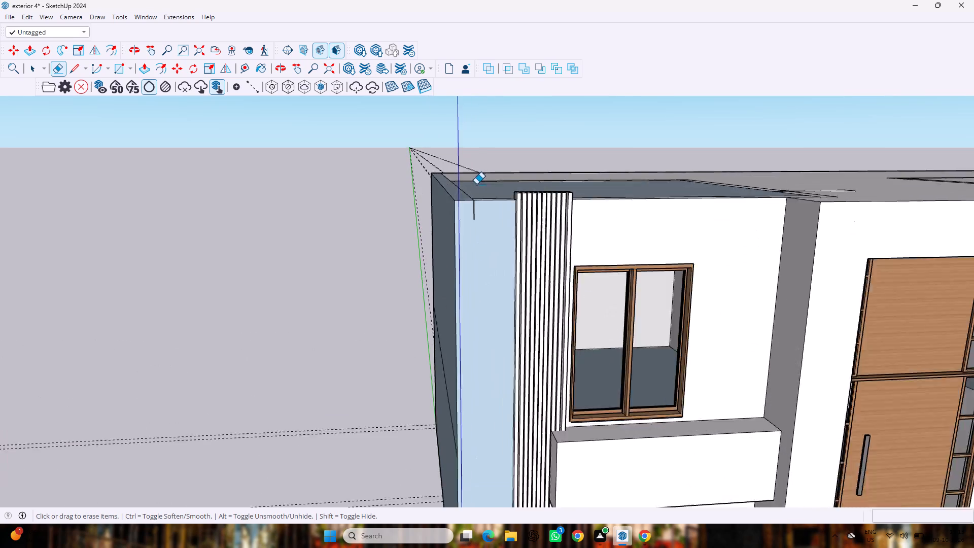
scroll(476, 184, "up", 5)
left_click_drag(495, 242, 461, 255)
scroll(486, 268, "down", 4)
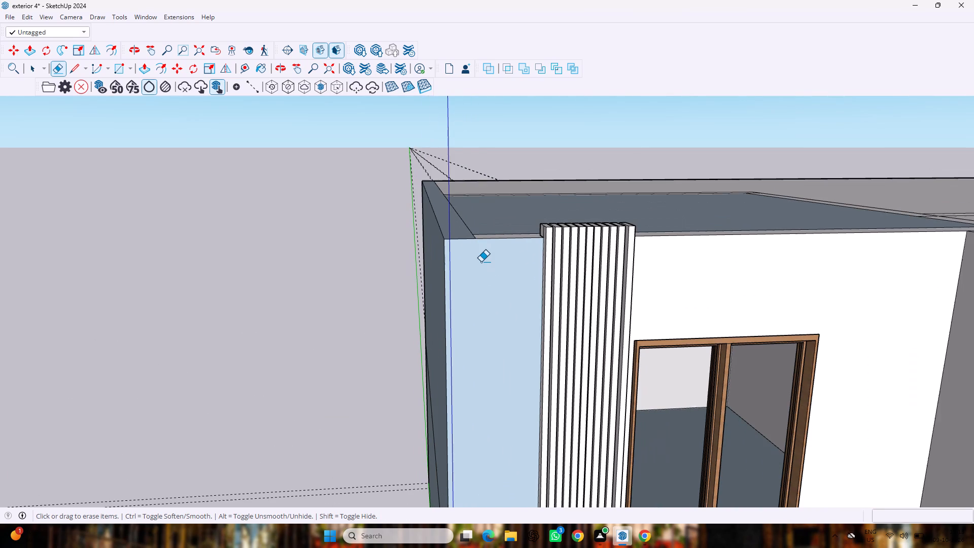
Draw a full-height rectangle 9" wide and 21' 6" high on the front wall at the outer side wall's corner.
key("r")
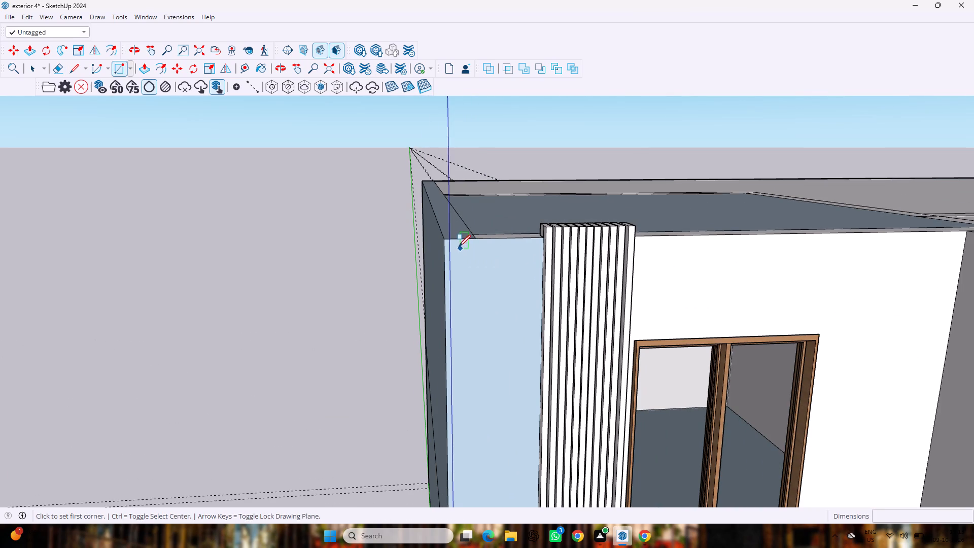
left_click(445, 244)
scroll(450, 298, "down", 6)
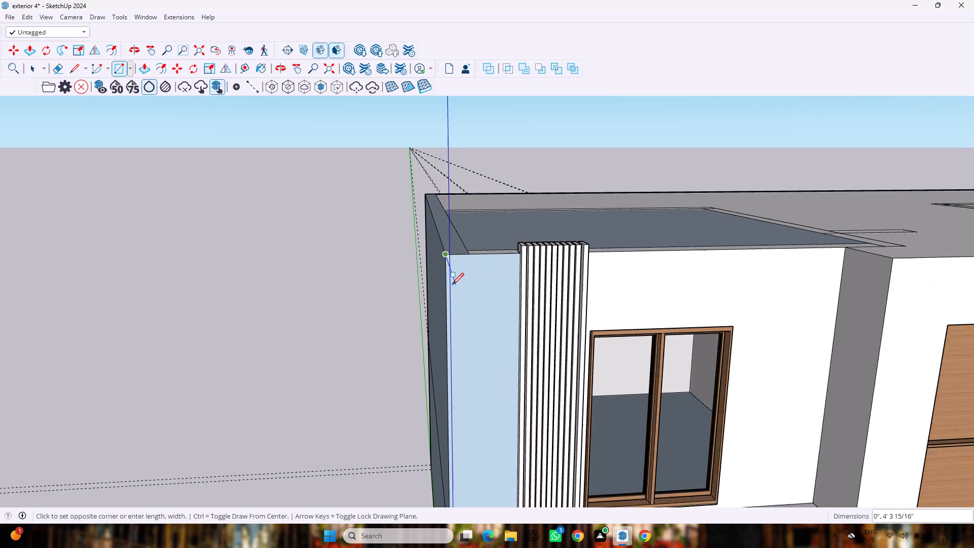
scroll(452, 285, "down", 8)
scroll(451, 269, "up", 1)
scroll(451, 269, "down", 11)
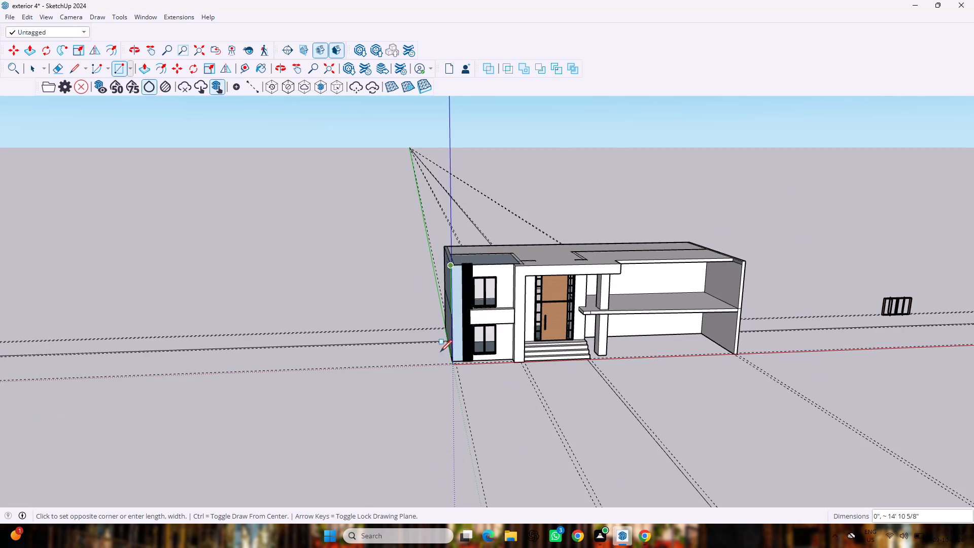
scroll(446, 357, "up", 20)
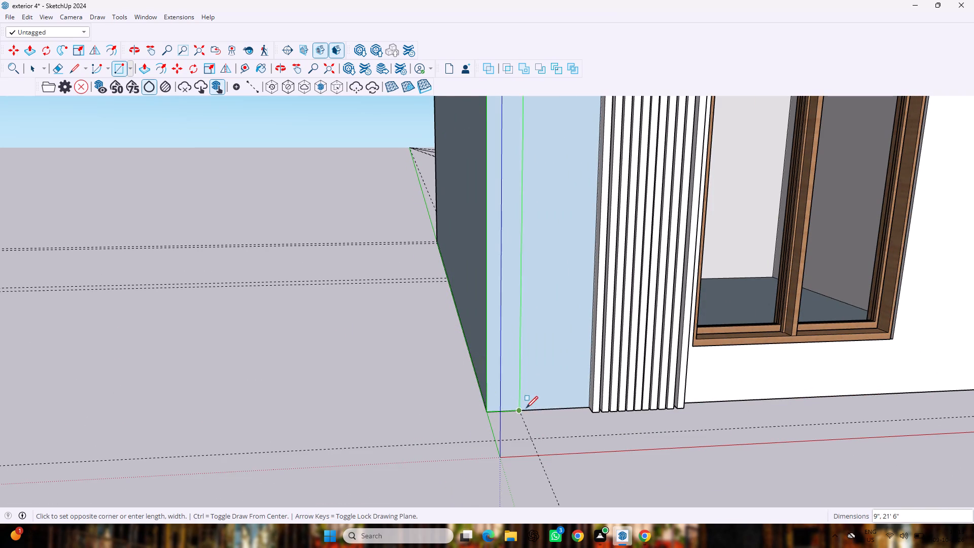
left_click(518, 409)
Pull the narrow full-height rectangle at the outer corner forward by 6".
scroll(517, 392, "down", 14)
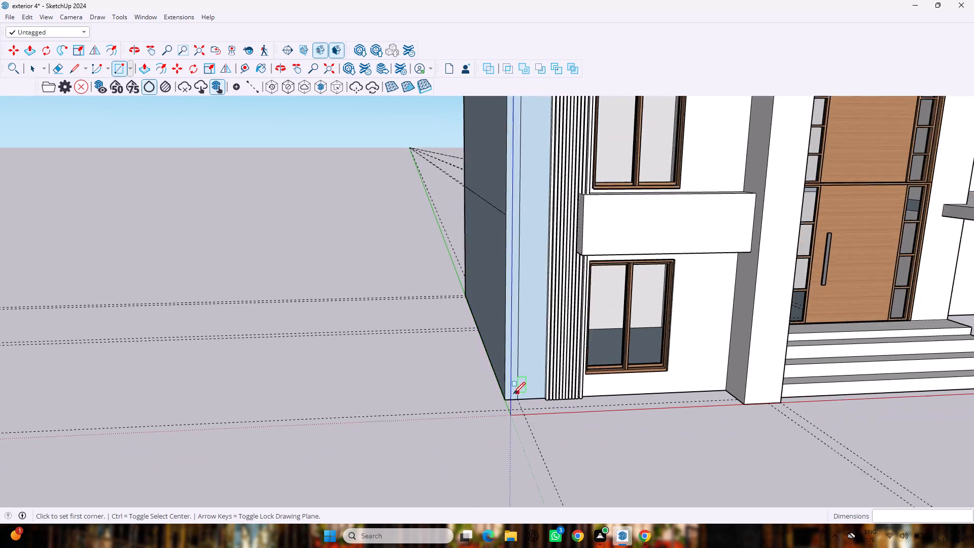
scroll(514, 393, "down", 5)
scroll(541, 232, "up", 2)
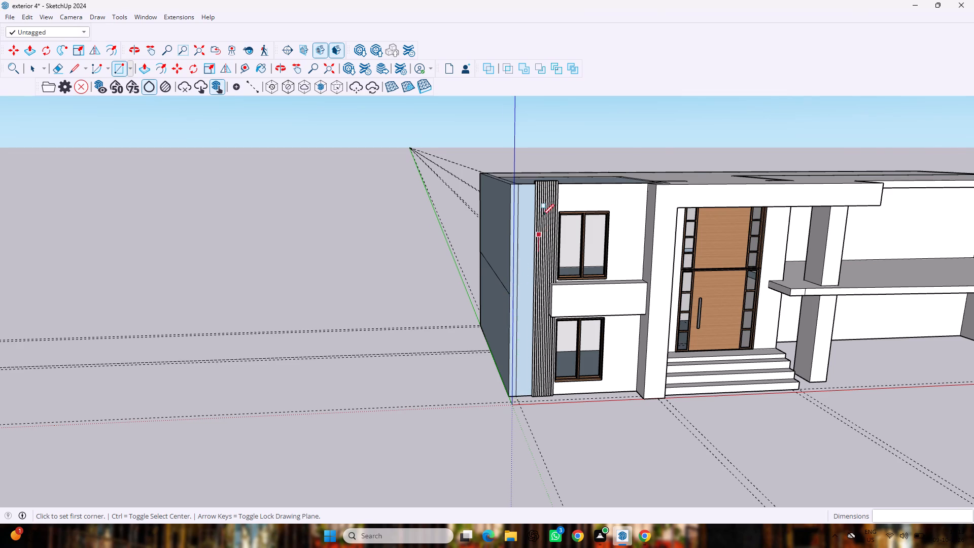
scroll(542, 216, "up", 6)
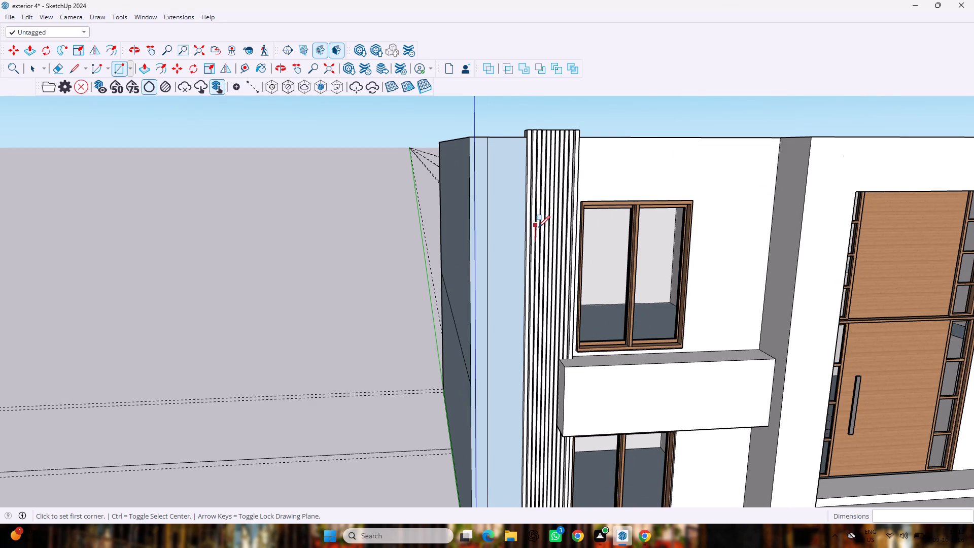
key("p")
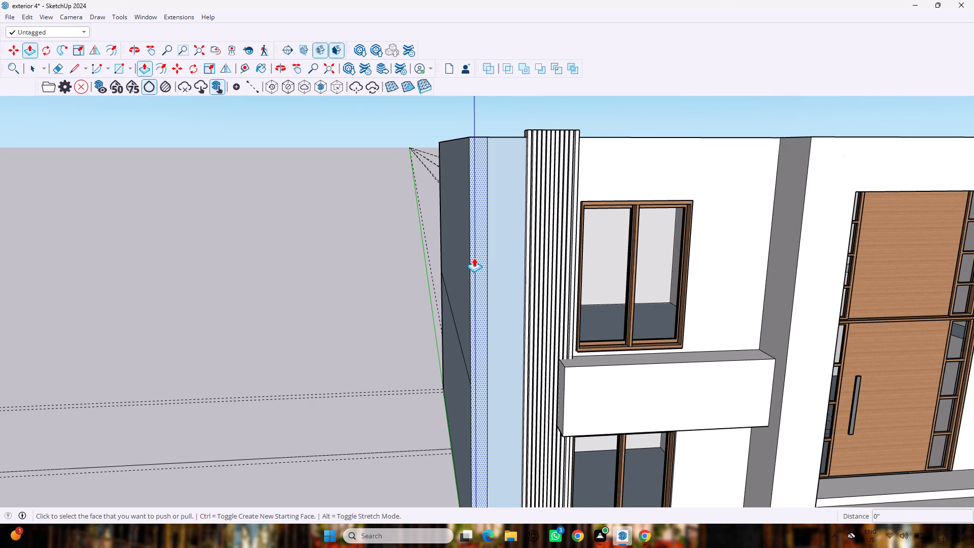
left_click_drag(474, 258, 482, 290)
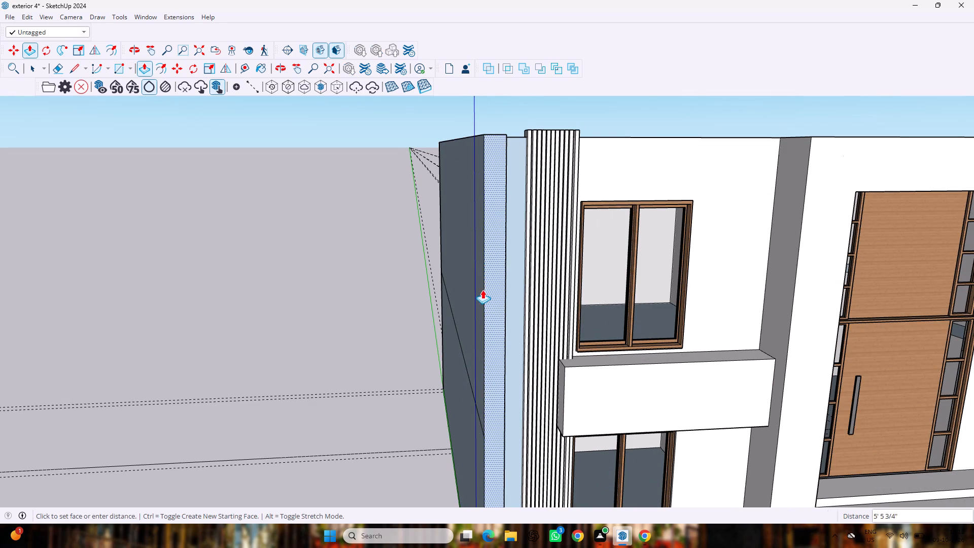
left_click_drag(482, 290, 482, 290)
key("6")
key("shift+quotedbl")
key("Return")
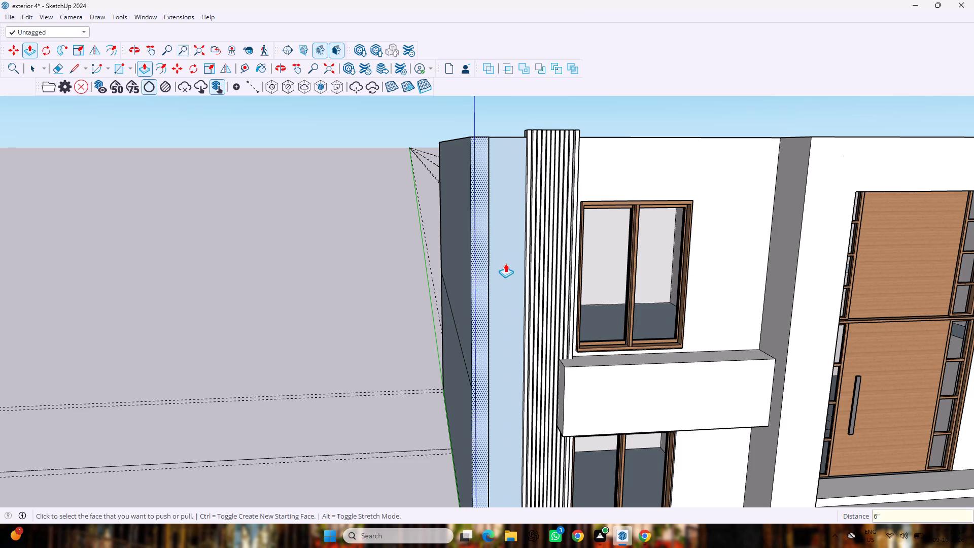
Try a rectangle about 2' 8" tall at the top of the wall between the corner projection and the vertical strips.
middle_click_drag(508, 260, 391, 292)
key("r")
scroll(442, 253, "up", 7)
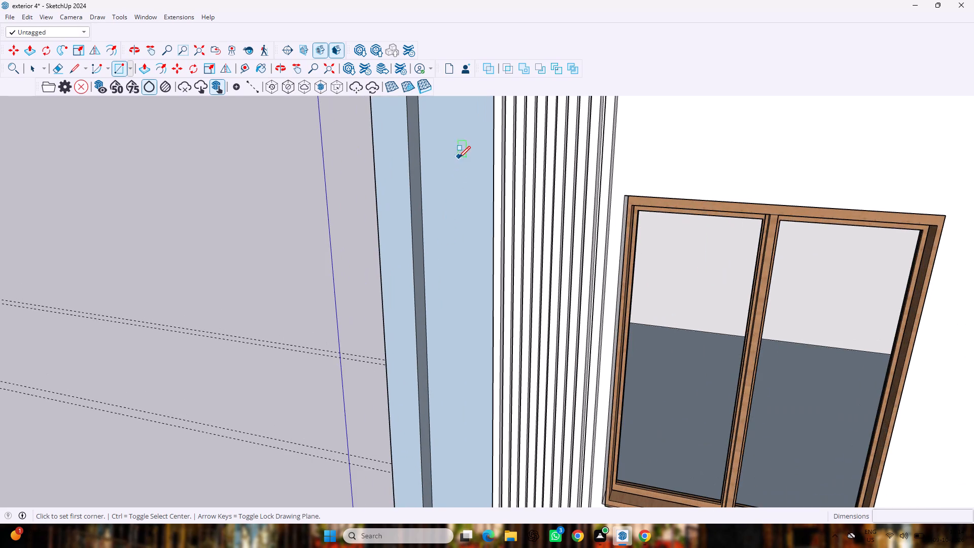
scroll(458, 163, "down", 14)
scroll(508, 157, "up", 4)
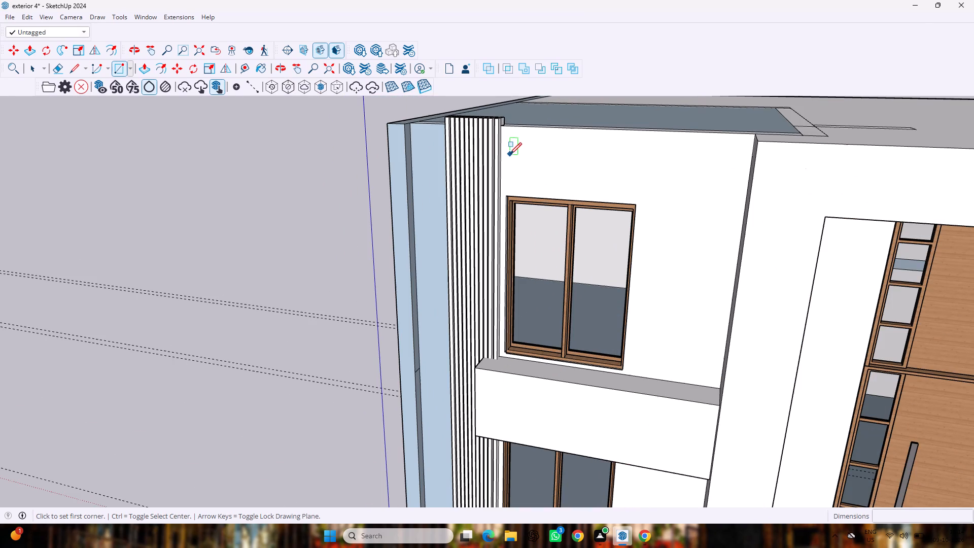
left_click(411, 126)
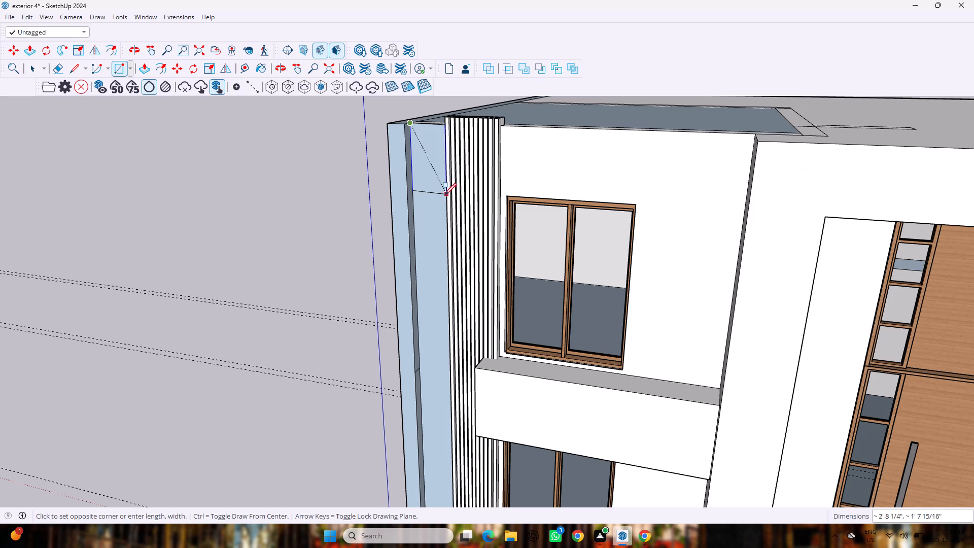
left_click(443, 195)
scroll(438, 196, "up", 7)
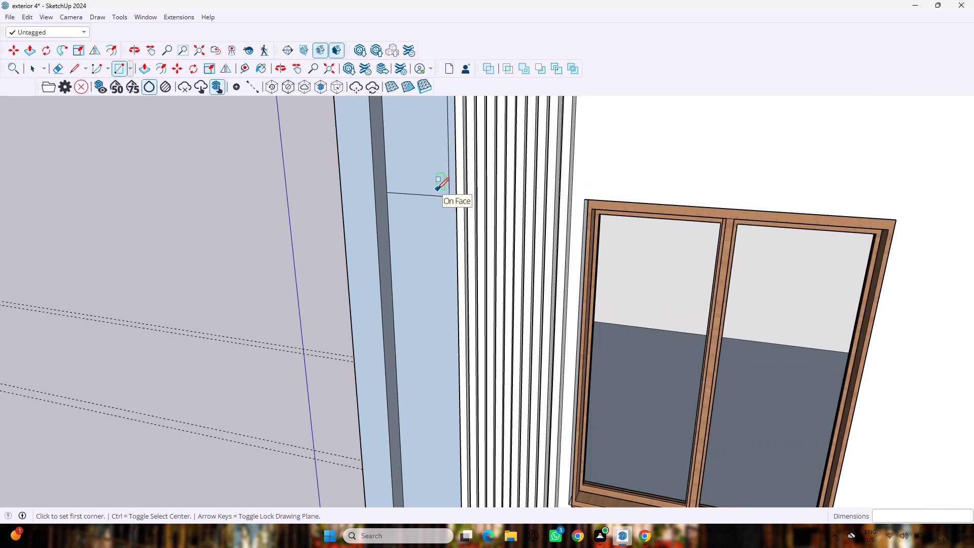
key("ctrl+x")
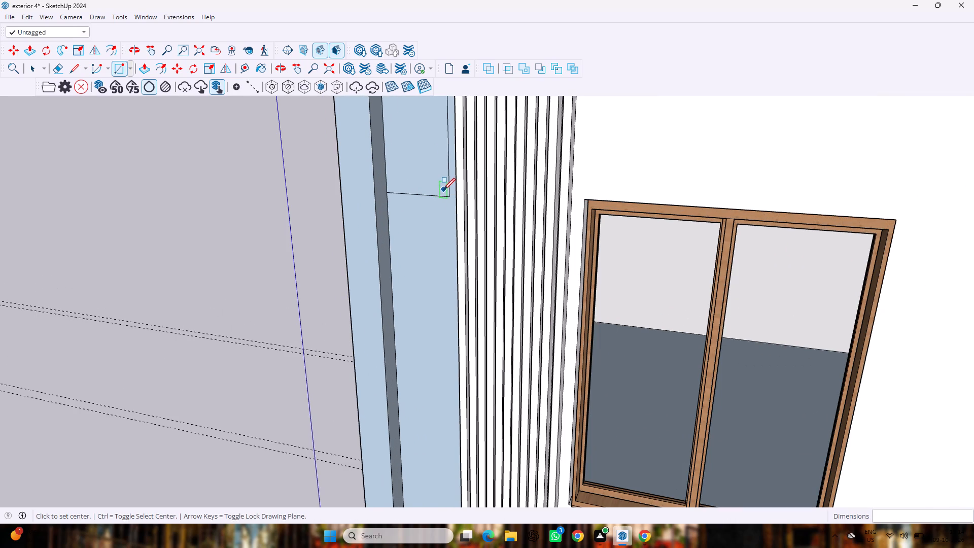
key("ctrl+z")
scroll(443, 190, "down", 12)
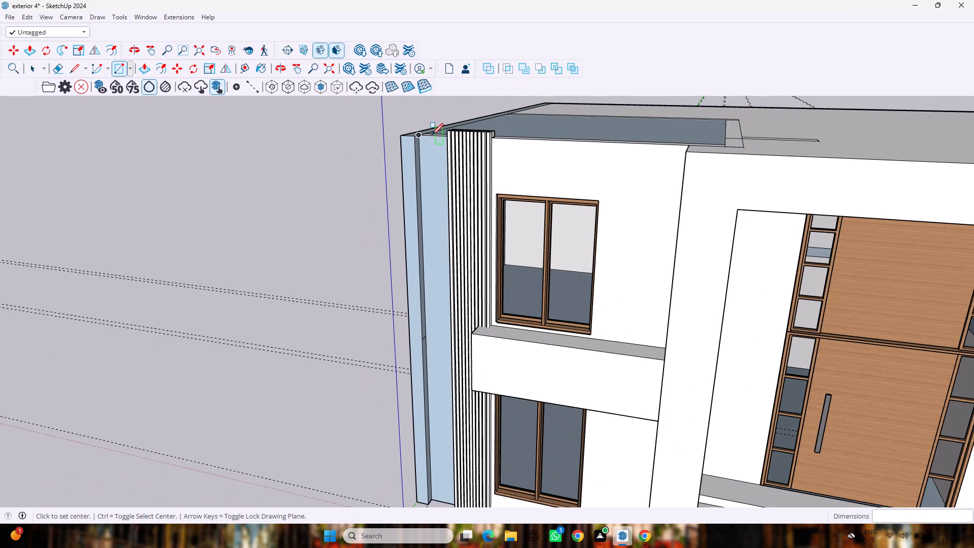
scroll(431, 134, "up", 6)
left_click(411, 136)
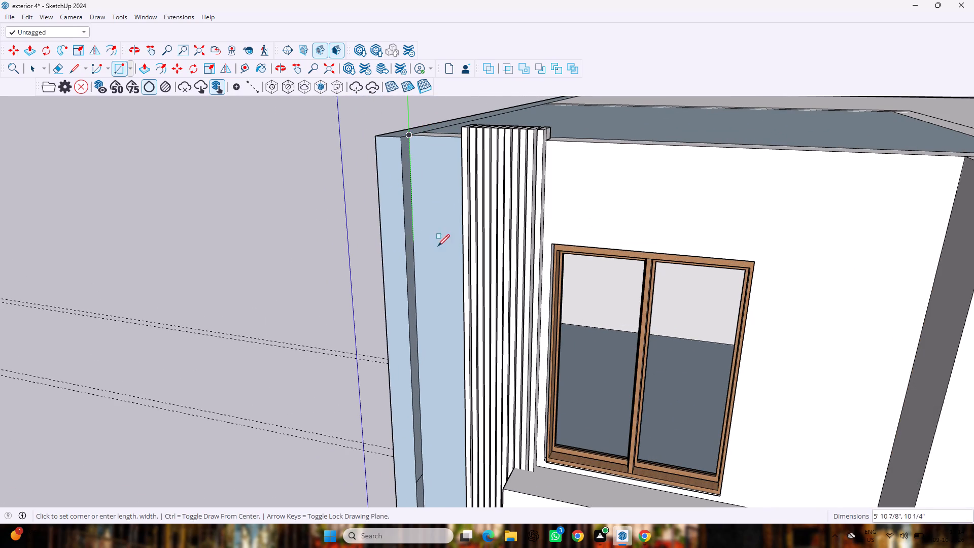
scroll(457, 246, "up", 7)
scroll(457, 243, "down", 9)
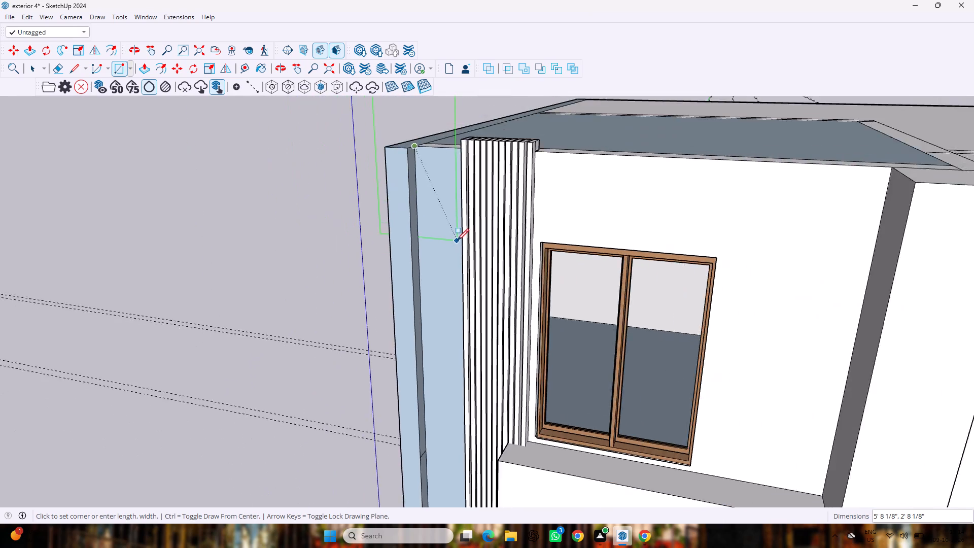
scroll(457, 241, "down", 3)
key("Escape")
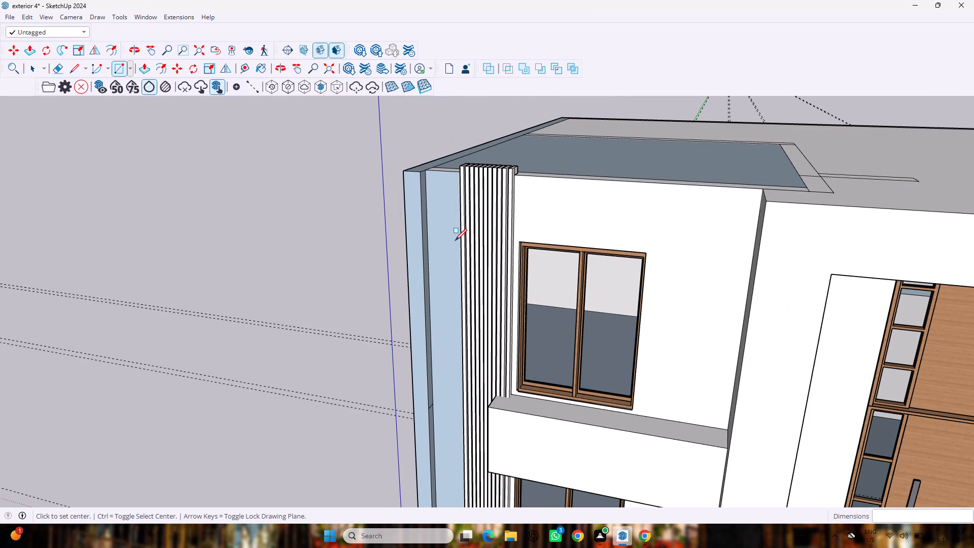
Draw a rectangle about 1' 9 1/2" high and 1' 7 9/16" wide at the wall top between the corner projection and the vertical strips.
left_click(429, 174)
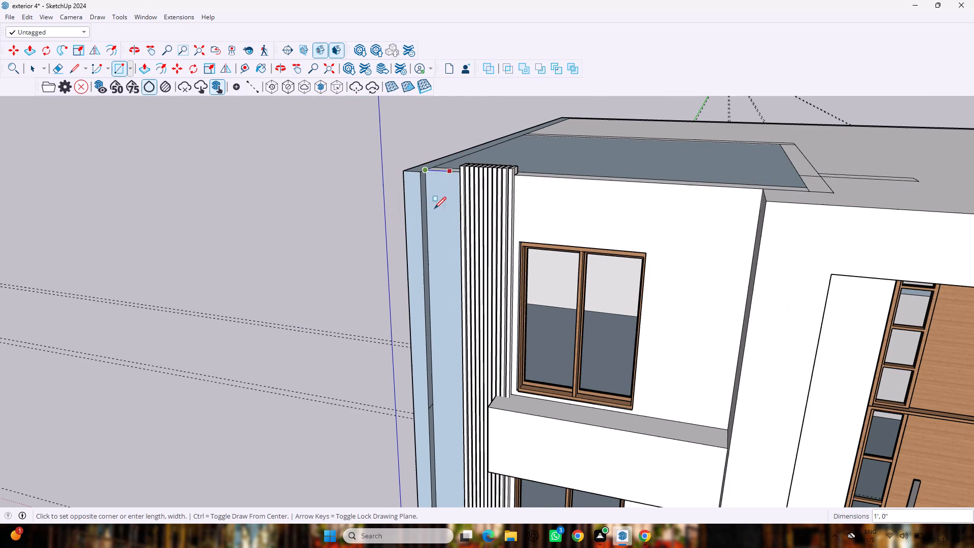
scroll(456, 238, "up", 4)
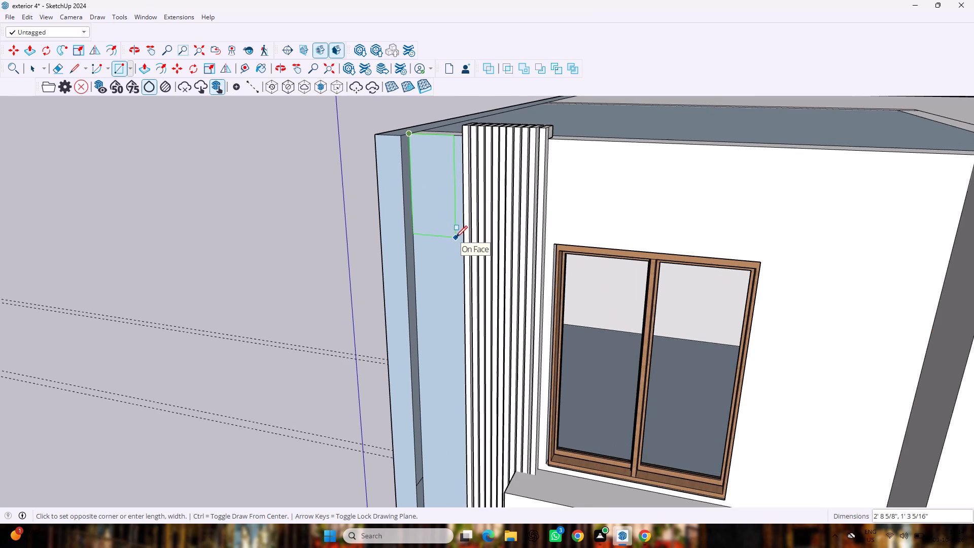
scroll(456, 237, "up", 8)
middle_click_drag(455, 232, 497, 223)
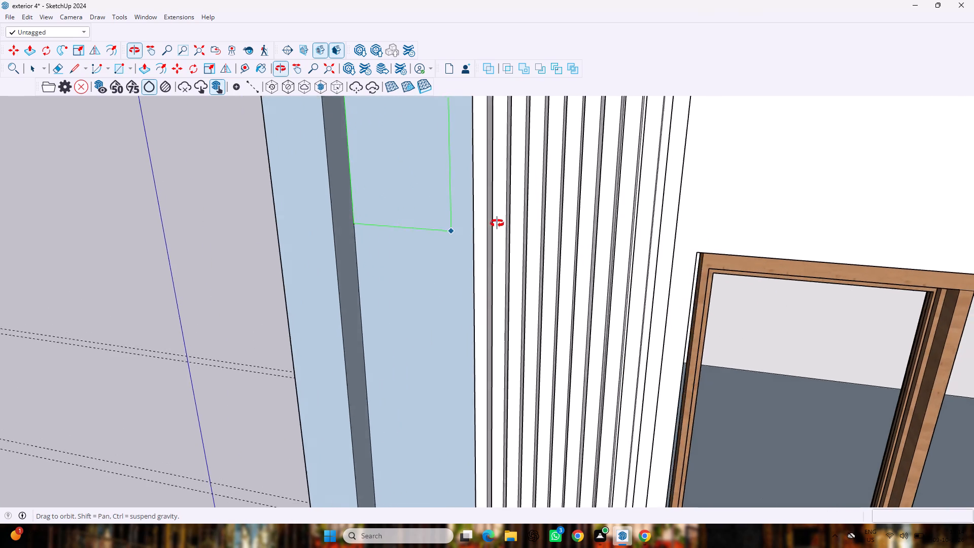
middle_click_drag(497, 223, 546, 204)
scroll(462, 236, "up", 2)
middle_click_drag(462, 236, 524, 217)
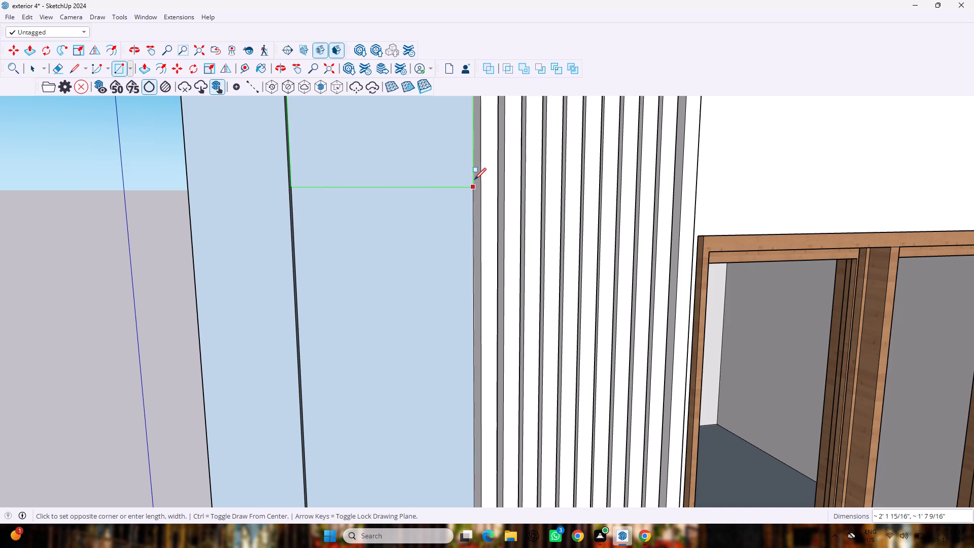
left_click(475, 147)
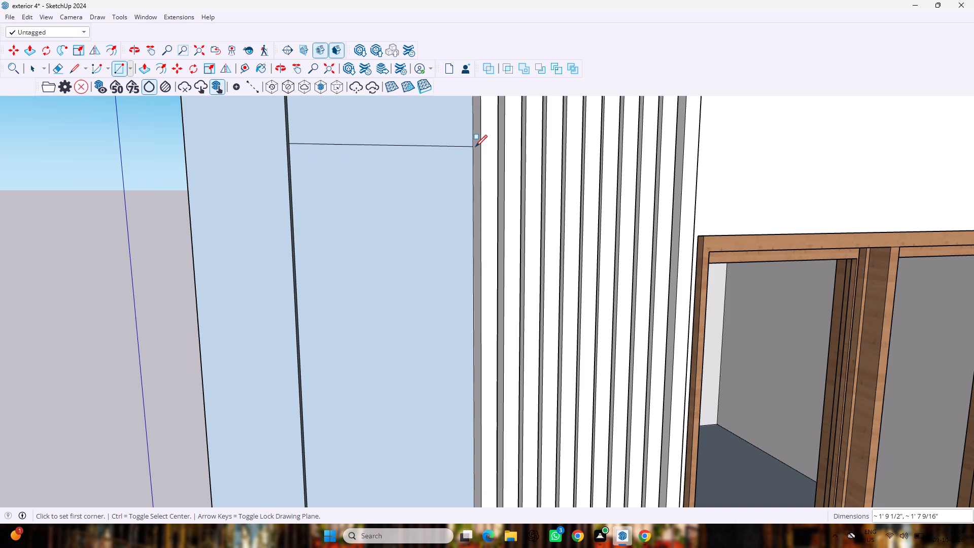
Draw a band about 1' 8 13/16" high and 8' 11 15/16" wide at the wall top above the window, from the strips to the entrance block.
scroll(478, 148, "down", 20)
scroll(478, 148, "down", 5)
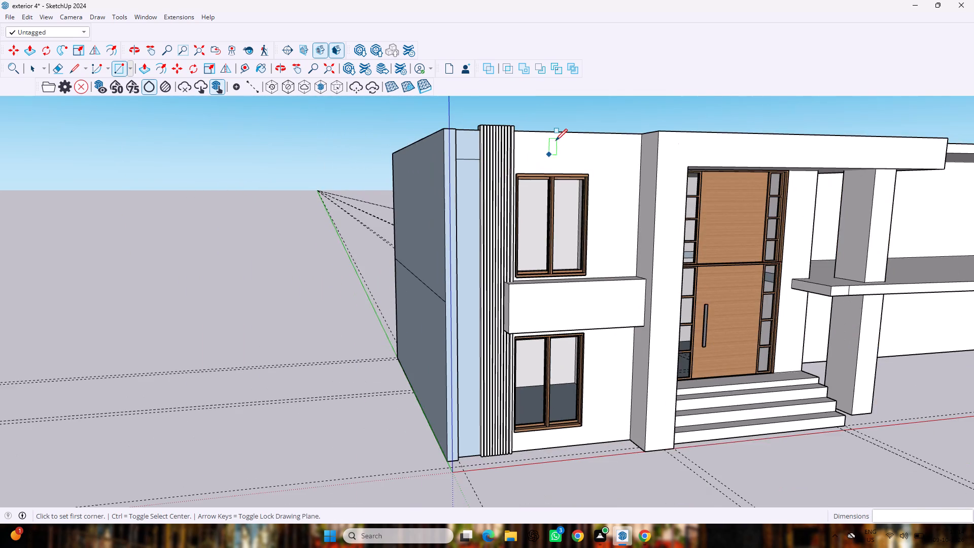
scroll(555, 140, "up", 9)
middle_click_drag(542, 136, 448, 117)
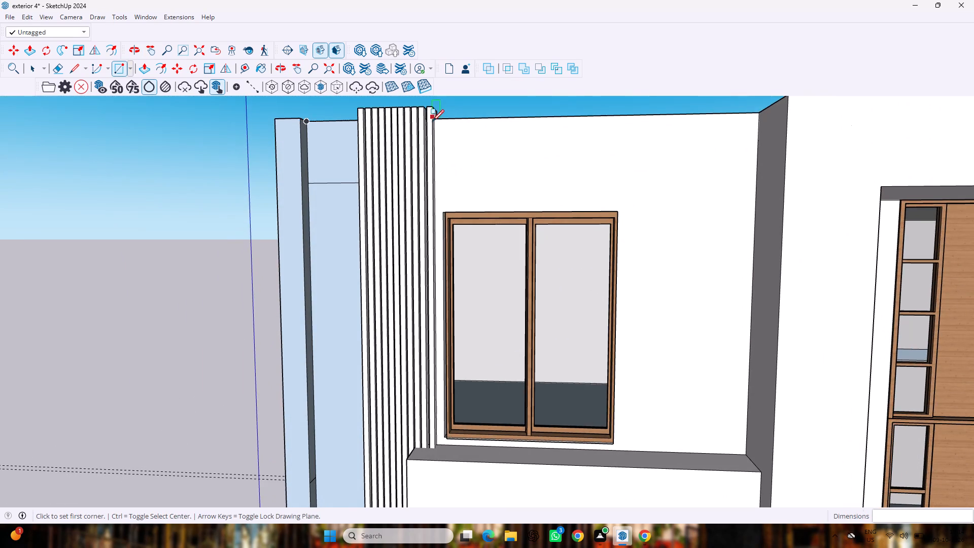
scroll(432, 125, "up", 6)
left_click(436, 117)
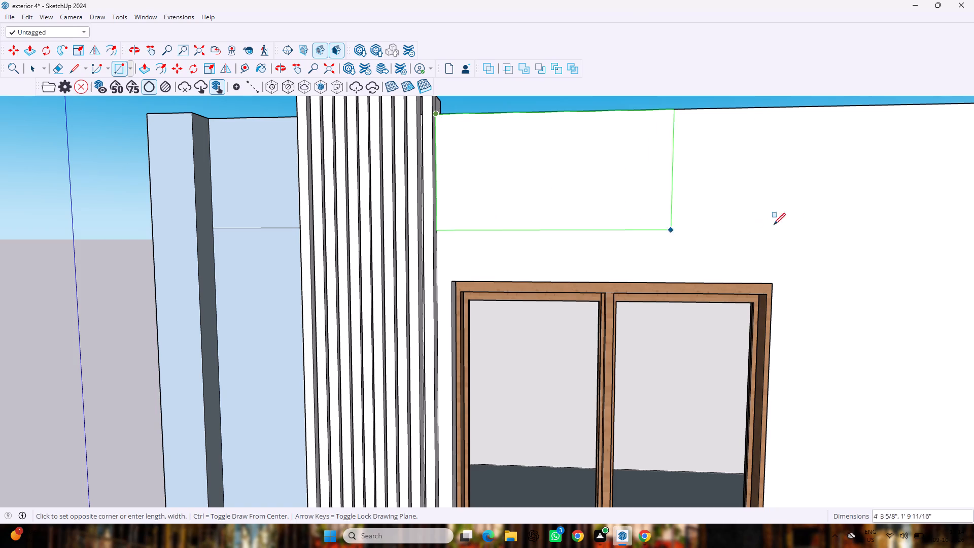
scroll(815, 223, "down", 18)
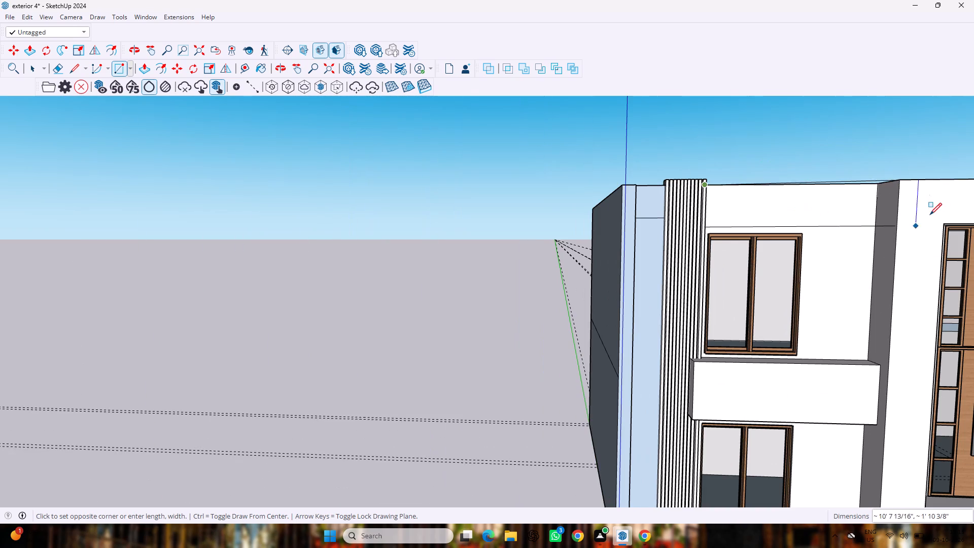
left_click(878, 216)
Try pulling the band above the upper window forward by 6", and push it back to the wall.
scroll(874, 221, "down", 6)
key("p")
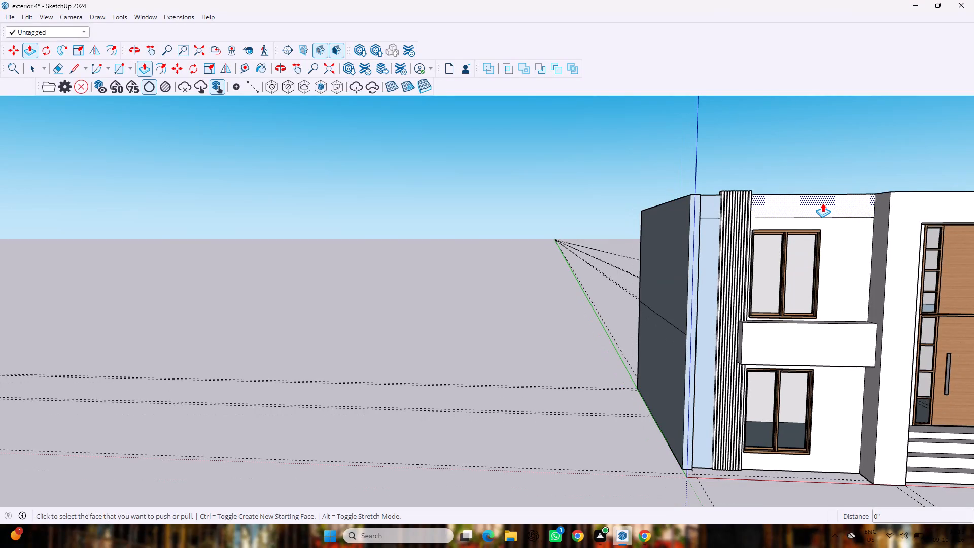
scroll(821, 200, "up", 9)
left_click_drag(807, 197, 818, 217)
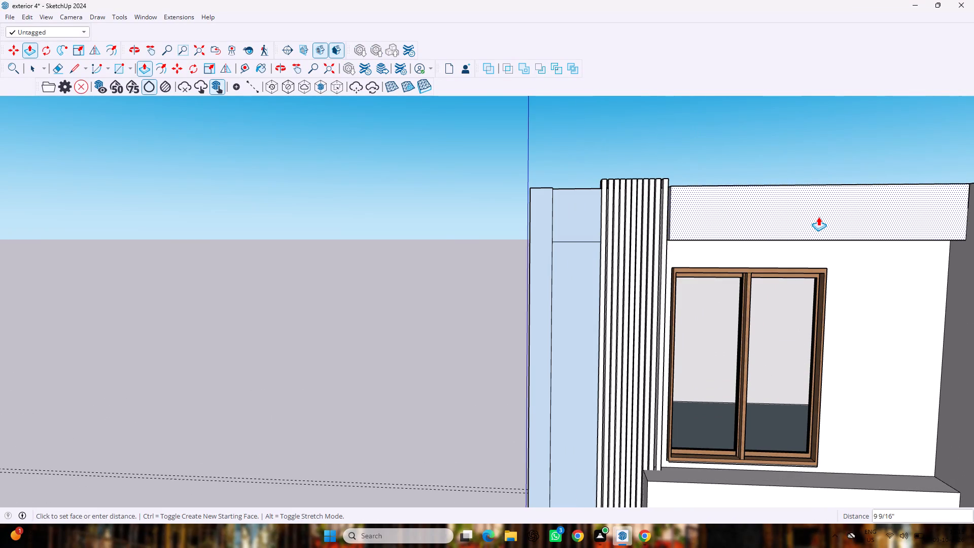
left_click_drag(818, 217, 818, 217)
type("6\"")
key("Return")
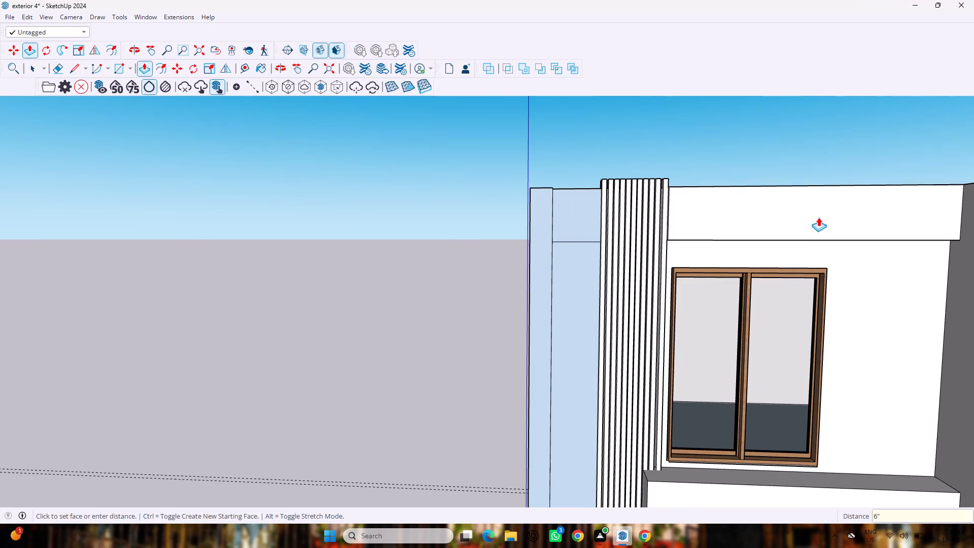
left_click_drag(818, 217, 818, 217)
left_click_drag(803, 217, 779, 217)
Pull the small top rectangle between the corner and the strips forward, flush with the corner projection.
left_click_drag(567, 224, 568, 210)
Erase the seam between the corner projection and the top piece, undoing any further erasure beyond that edge.
scroll(480, 222, "up", 3)
key("e")
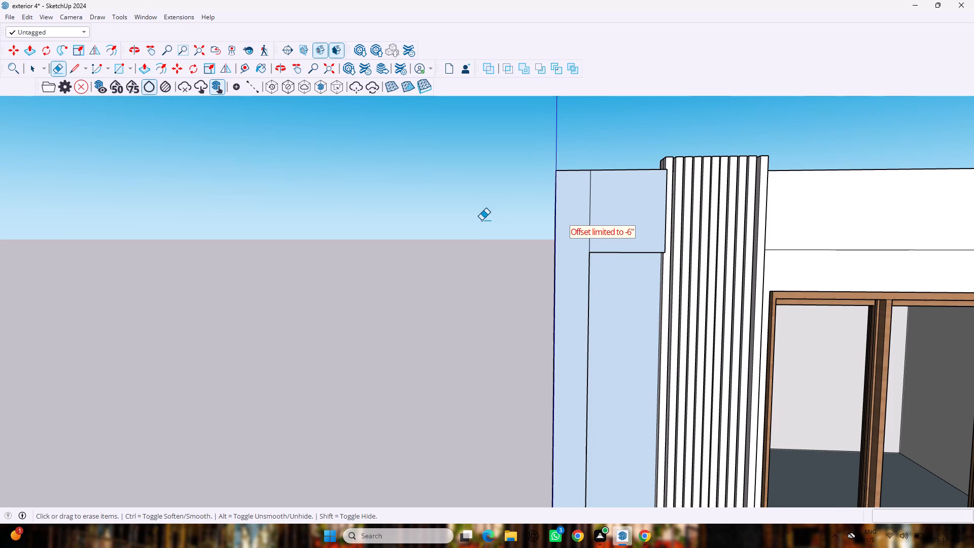
left_click_drag(565, 221, 603, 226)
left_click_drag(610, 228, 622, 256)
key("ctrl+z")
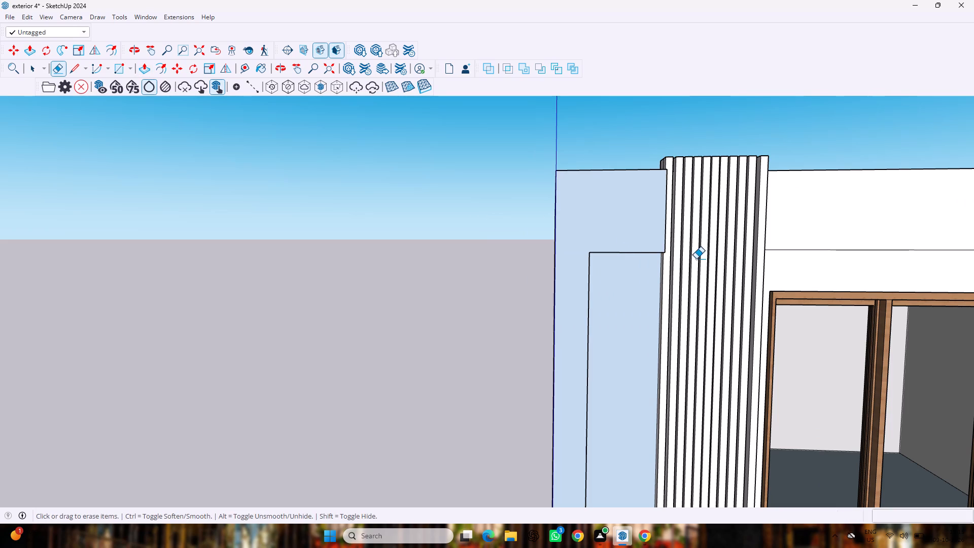
Pull the band above the upper window forward by 6".
scroll(698, 261, "down", 3)
middle_click_drag(835, 250, 563, 263)
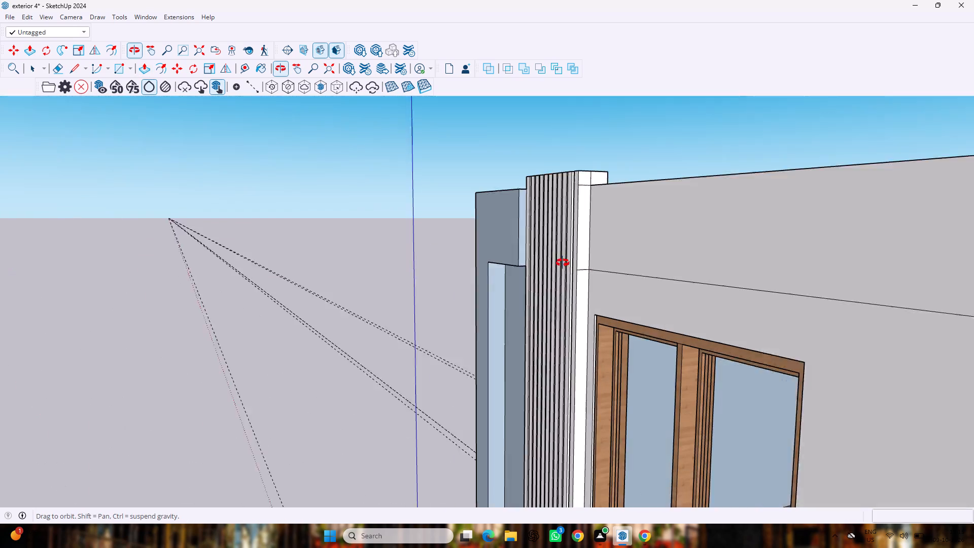
middle_click_drag(563, 263, 588, 276)
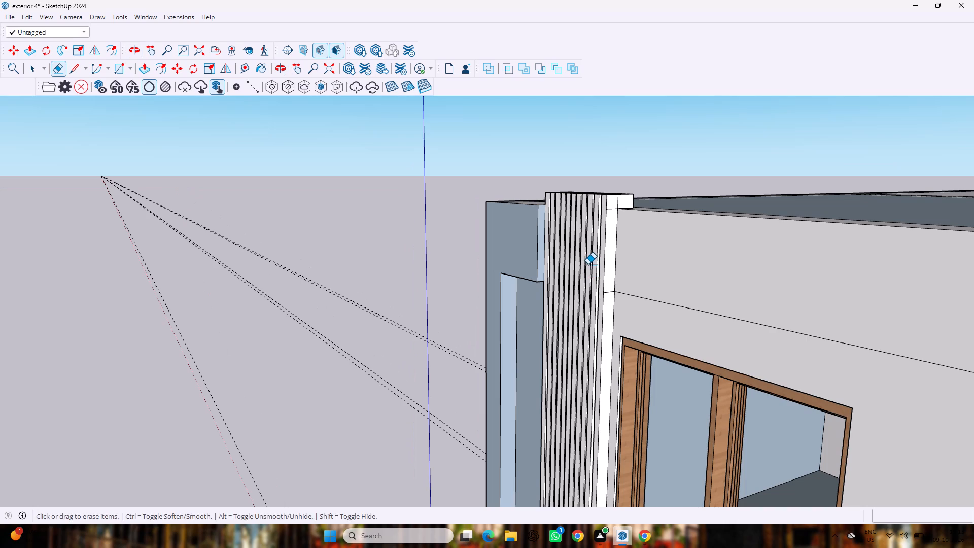
key("p")
left_click_drag(695, 235, 681, 242)
key("6")
key("shift+quotedbl")
key("Return")
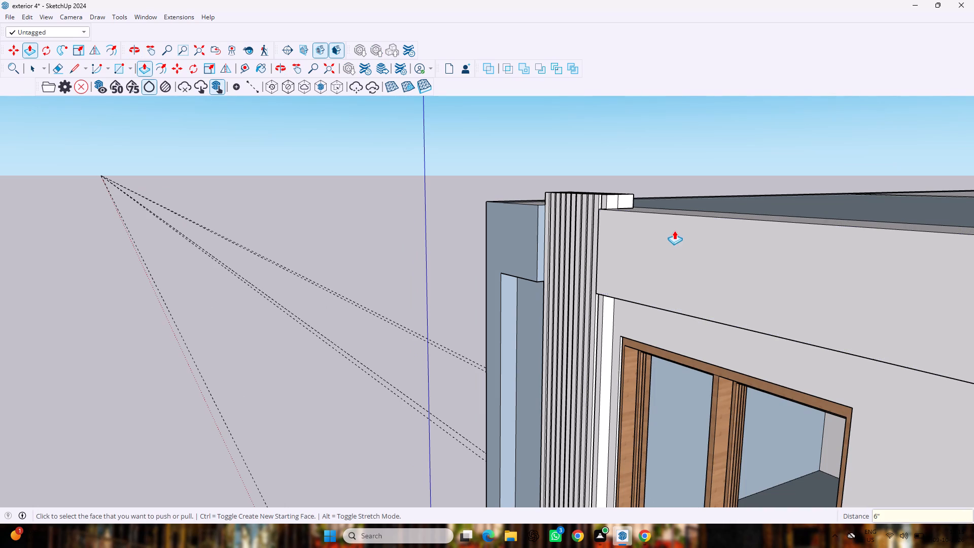
Pull the front faces of the first four vertical strips, starting at the corner side, forward by 2 3/8".
scroll(634, 238, "up", 3)
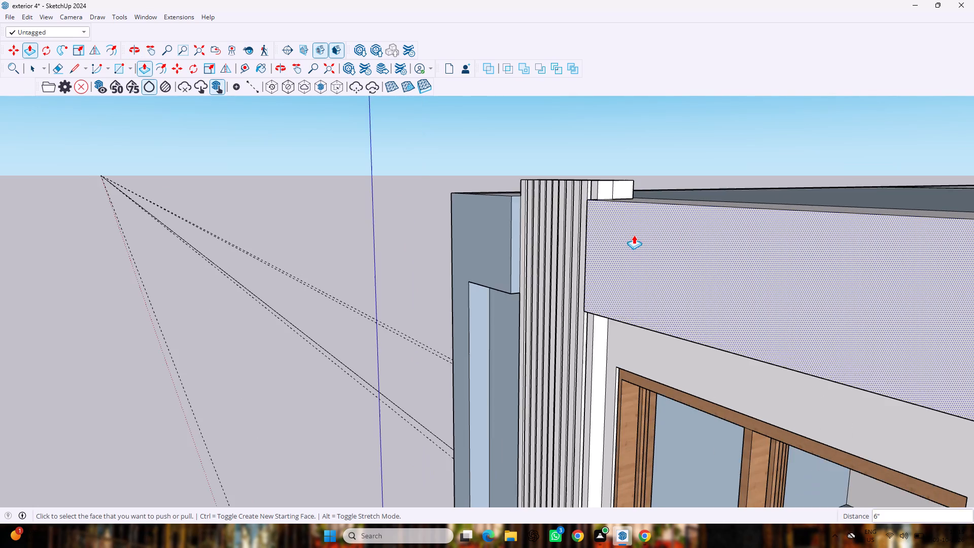
scroll(634, 235, "up", 3)
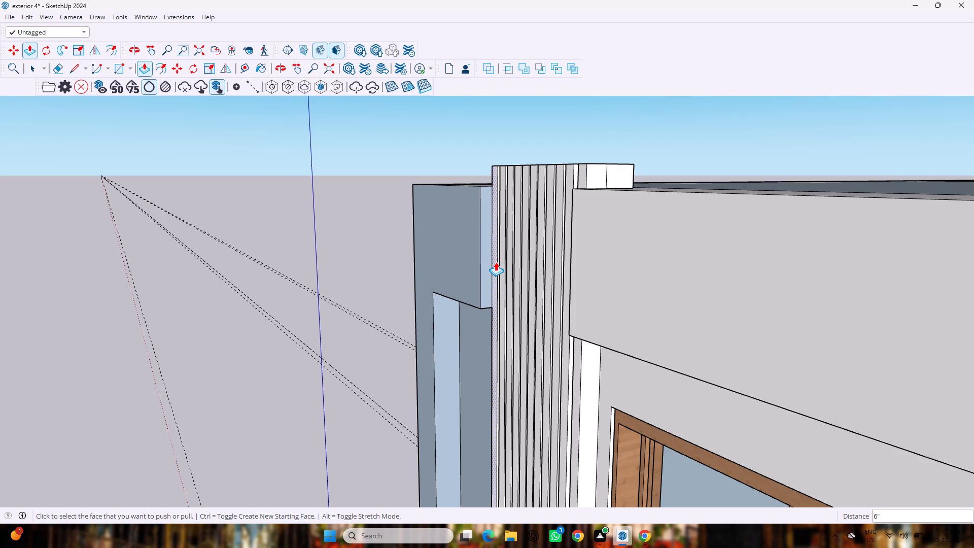
middle_click_drag(477, 246, 647, 264)
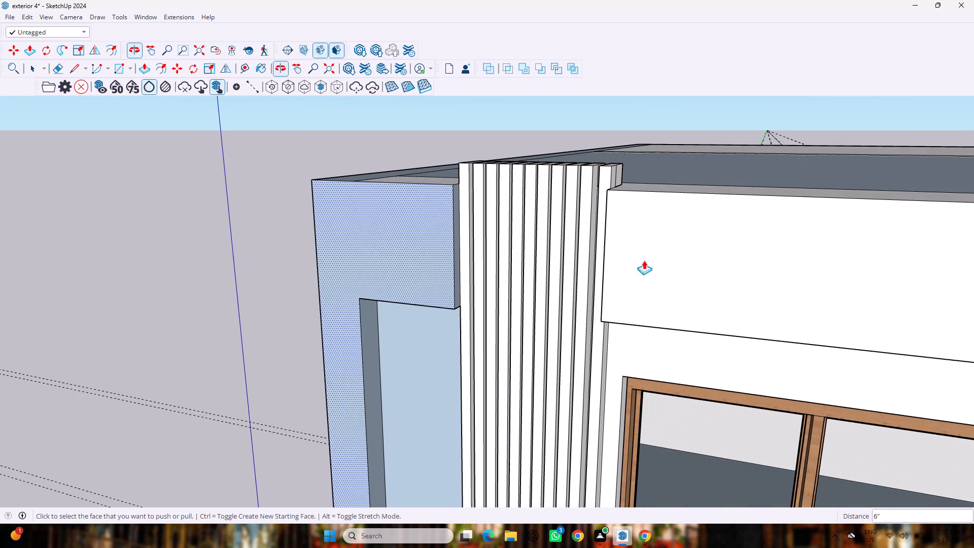
left_click_drag(462, 258, 460, 264)
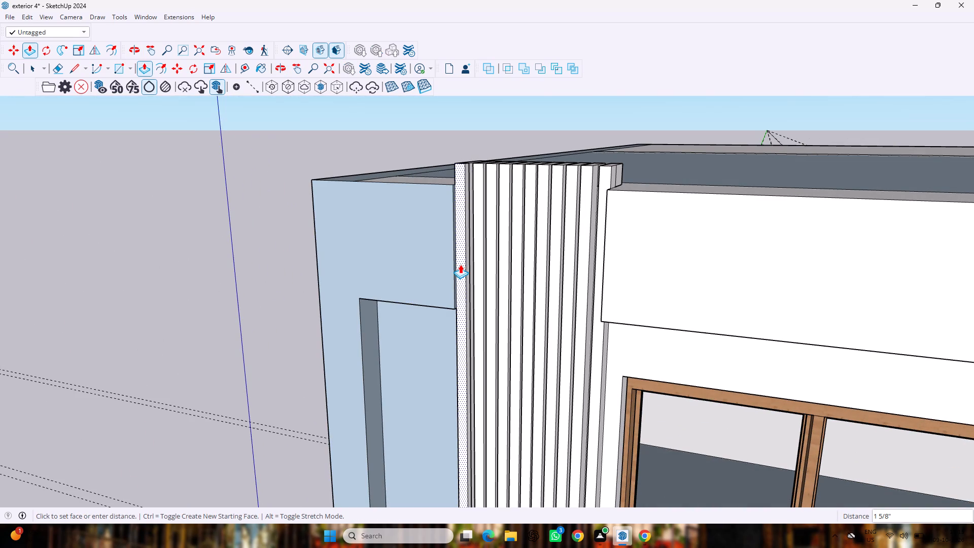
left_click_drag(460, 264, 424, 243)
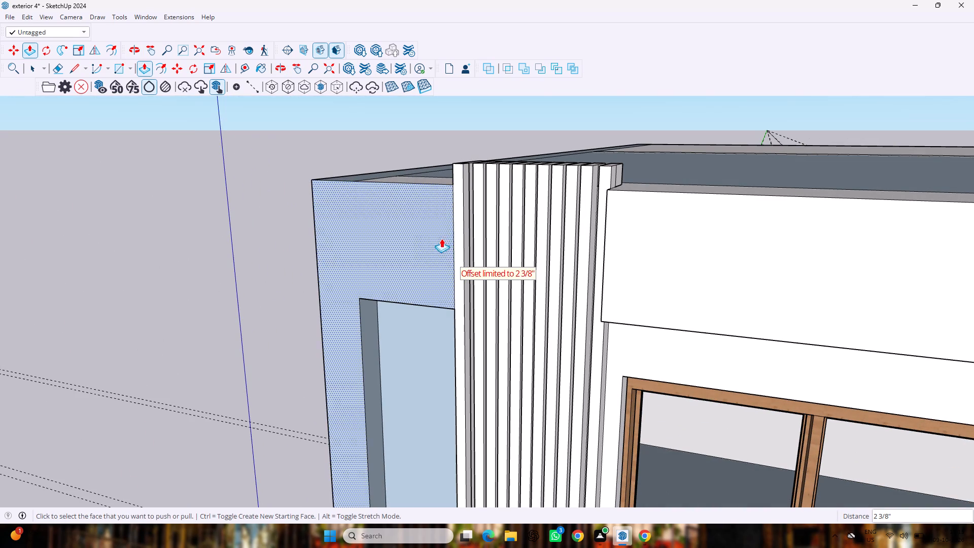
left_click_drag(476, 245, 460, 240)
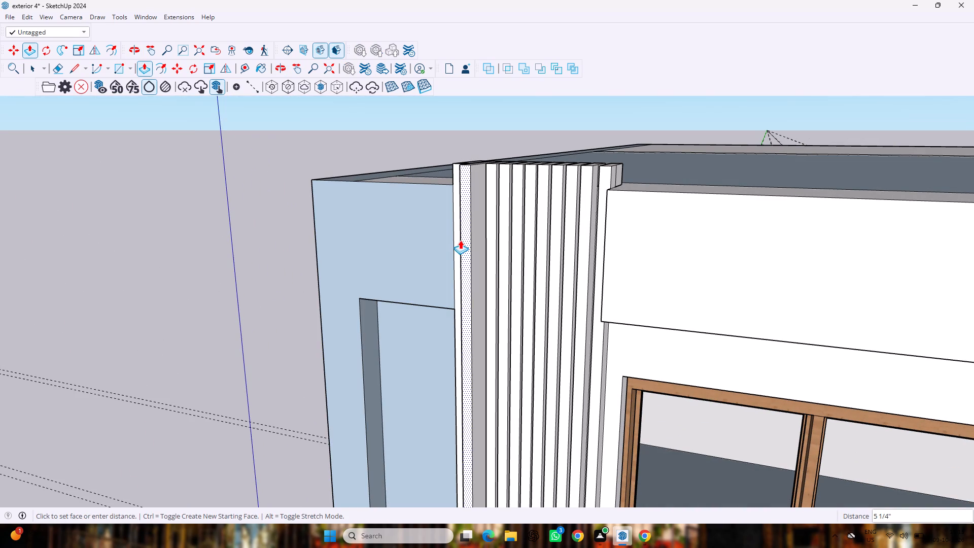
left_click_drag(460, 240, 444, 228)
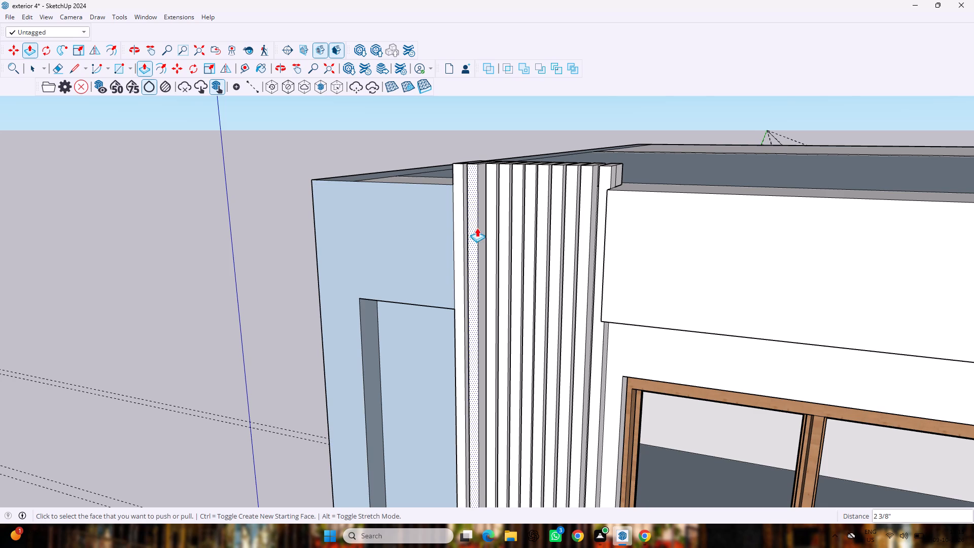
left_click_drag(486, 230, 459, 222)
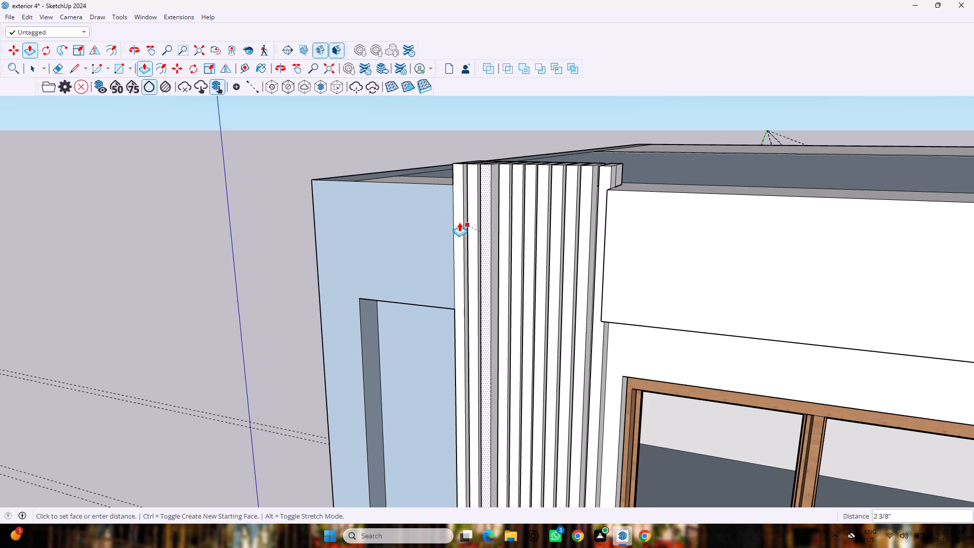
left_click_drag(459, 222, 455, 220)
left_click_drag(508, 238, 495, 239)
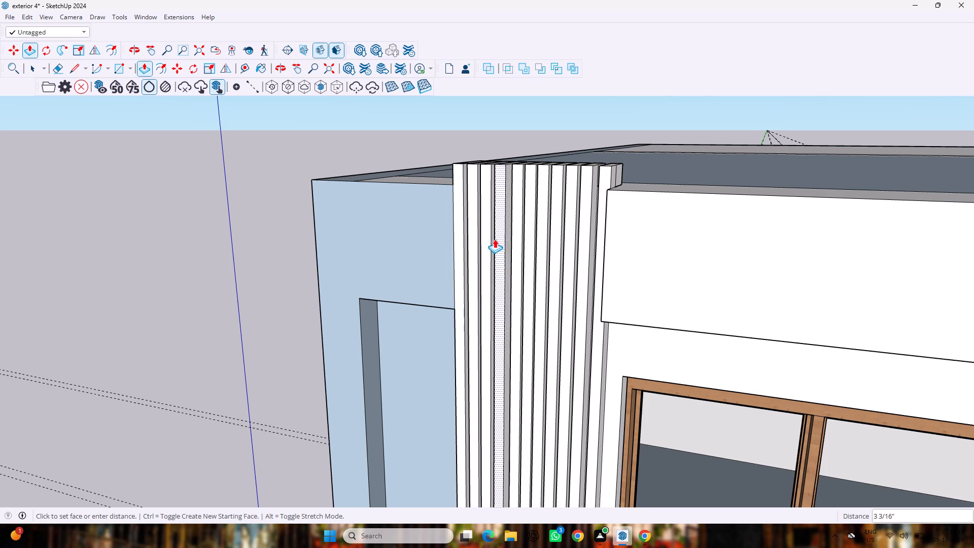
left_click_drag(495, 239, 446, 213)
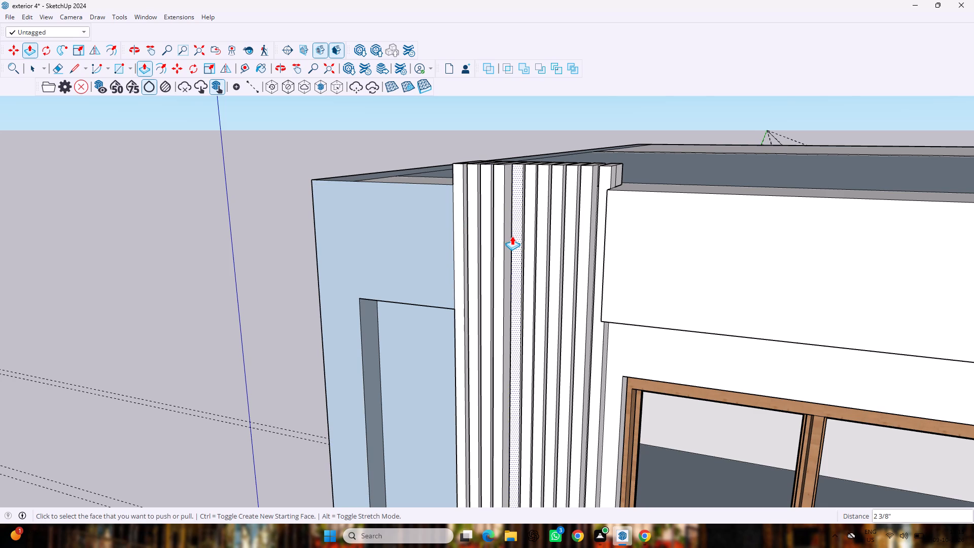
Pull the front faces of the fifth to ninth vertical strips forward by the same 2 3/8".
left_click_drag(512, 236, 472, 229)
left_click(472, 229)
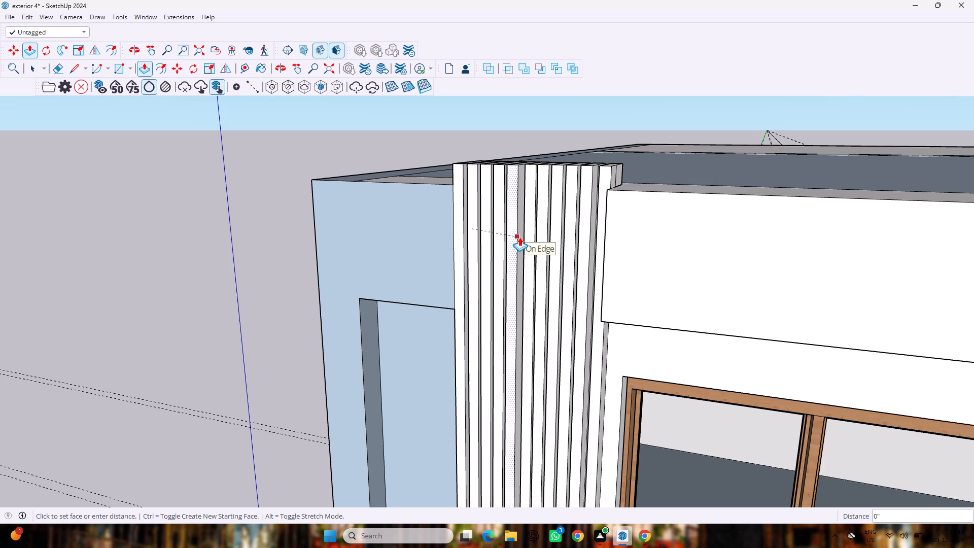
key("Escape")
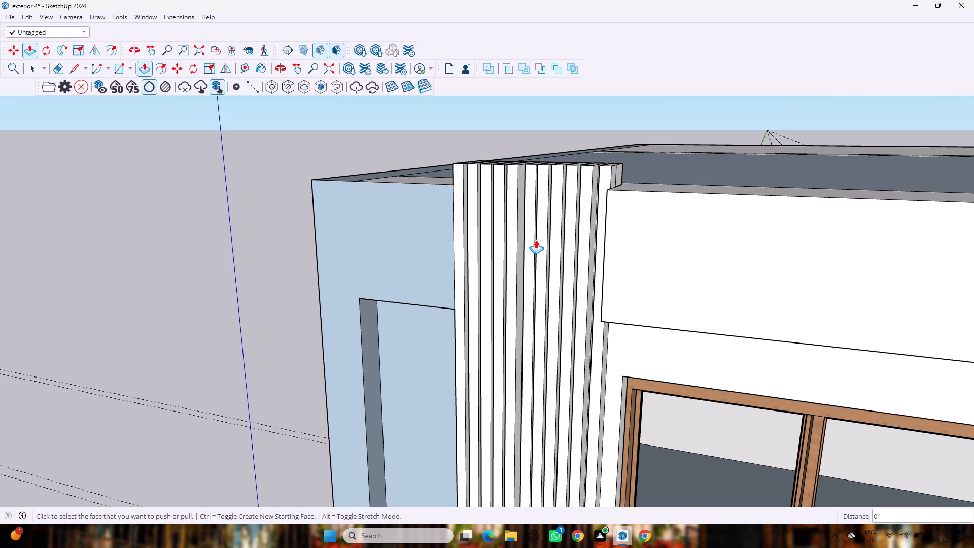
left_click_drag(529, 246, 491, 241)
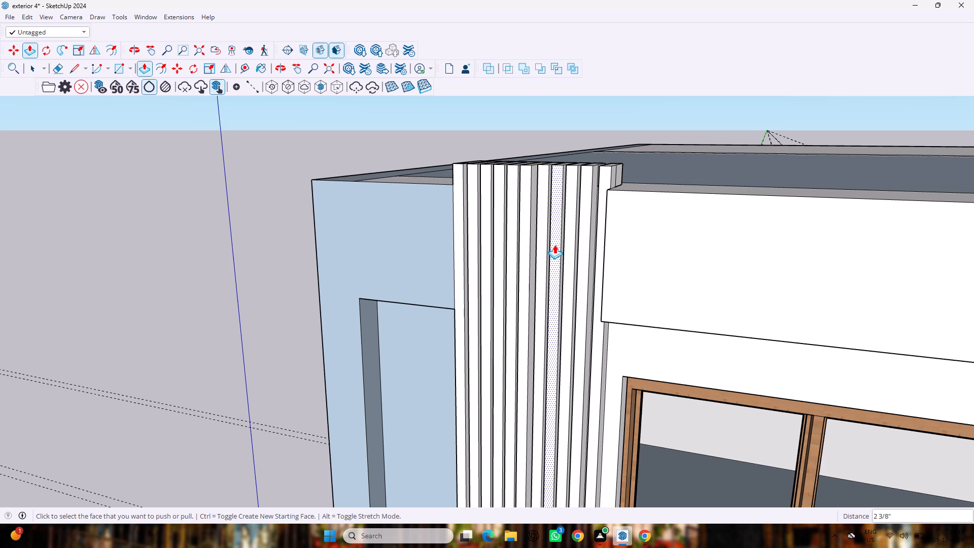
left_click_drag(543, 249, 512, 239)
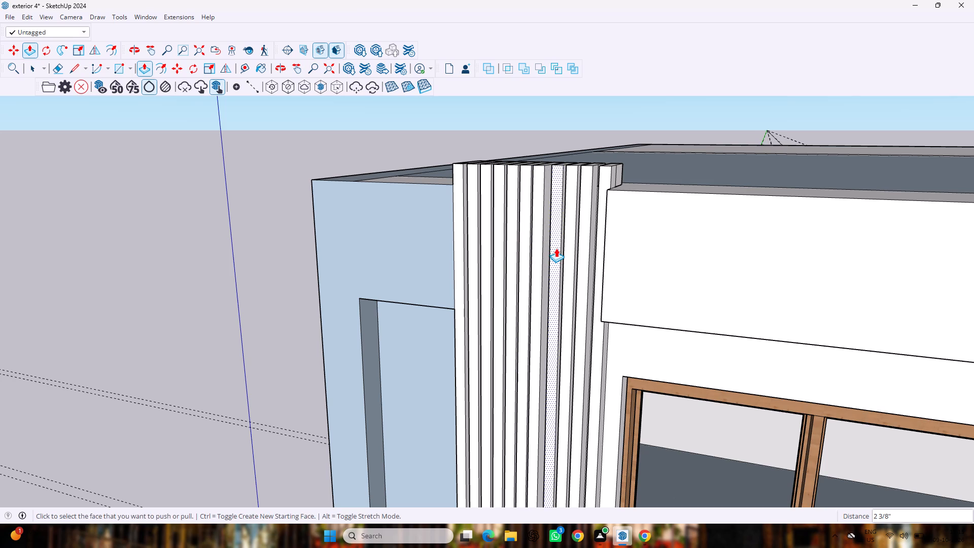
left_click_drag(556, 248, 519, 238)
left_click_drag(570, 252, 535, 247)
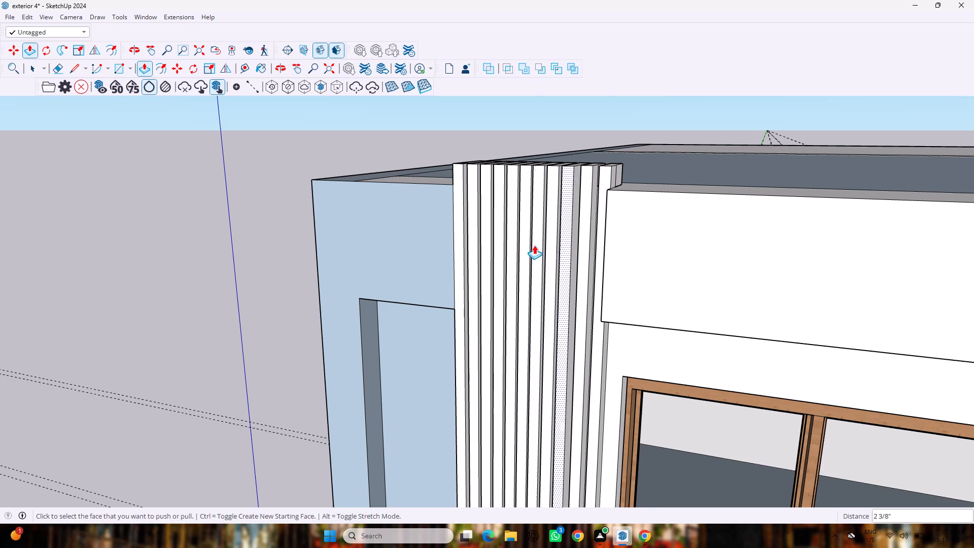
Pull the front faces of the last two vertical strips, beside the windows, forward by 2 3/8".
left_click_drag(585, 254, 558, 258)
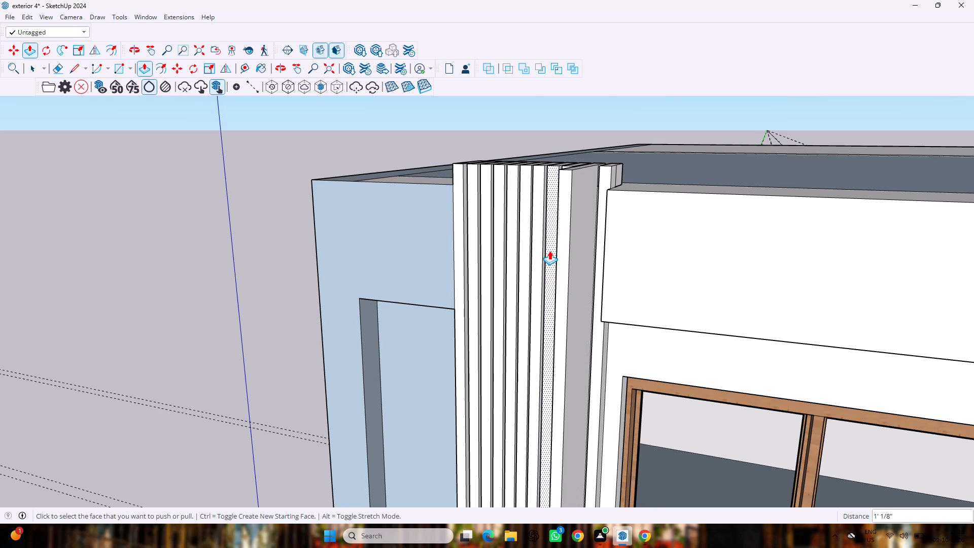
key("ctrl+z")
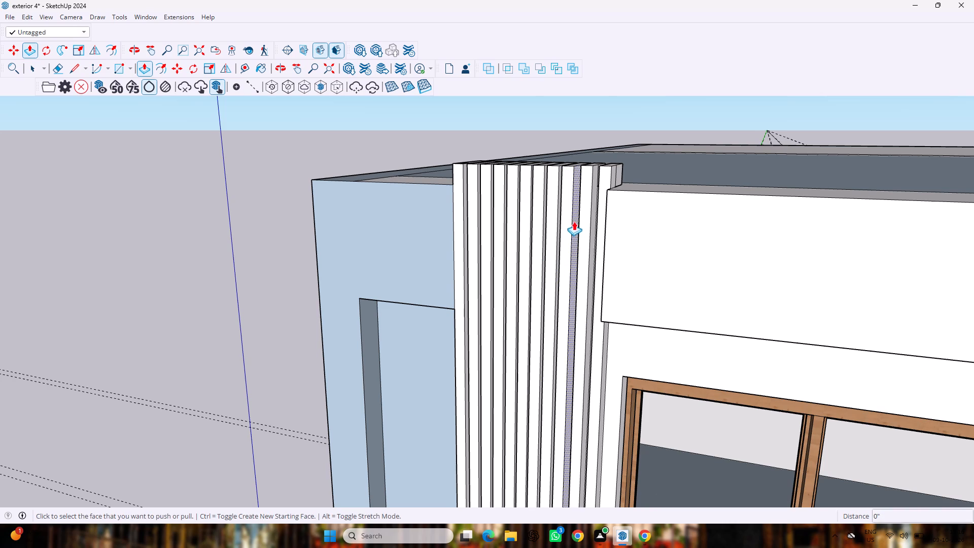
scroll(573, 221, "up", 1)
middle_click_drag(573, 220, 702, 234)
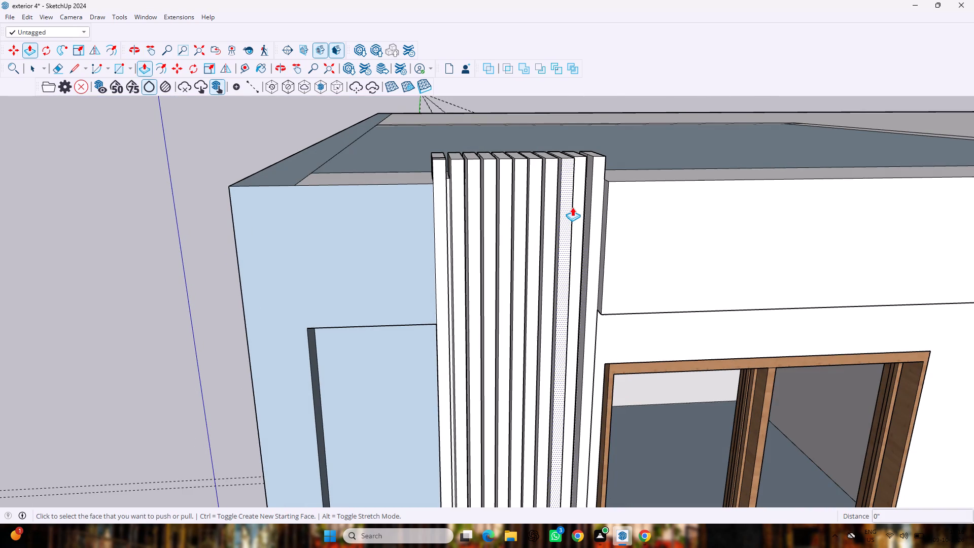
left_click_drag(580, 203, 547, 203)
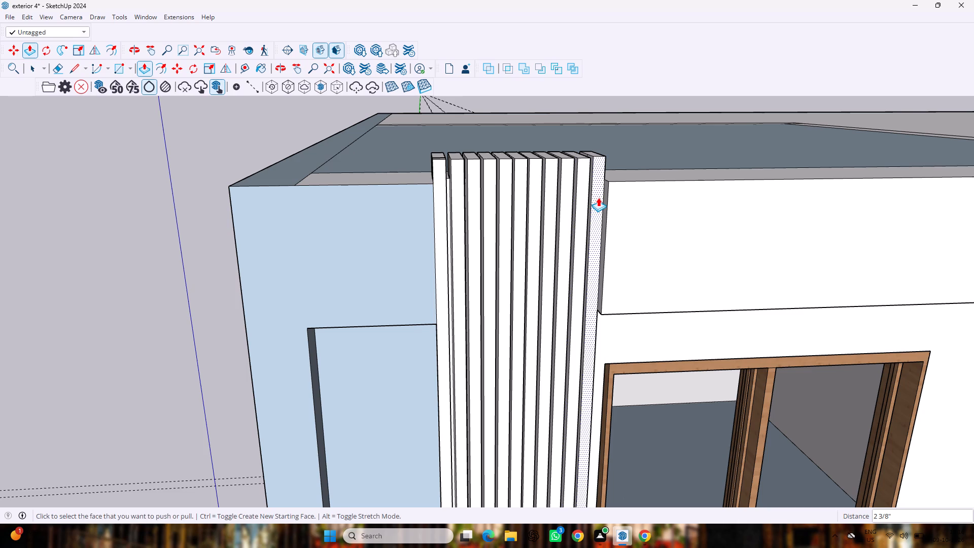
left_click_drag(599, 197, 564, 199)
scroll(560, 196, "down", 15)
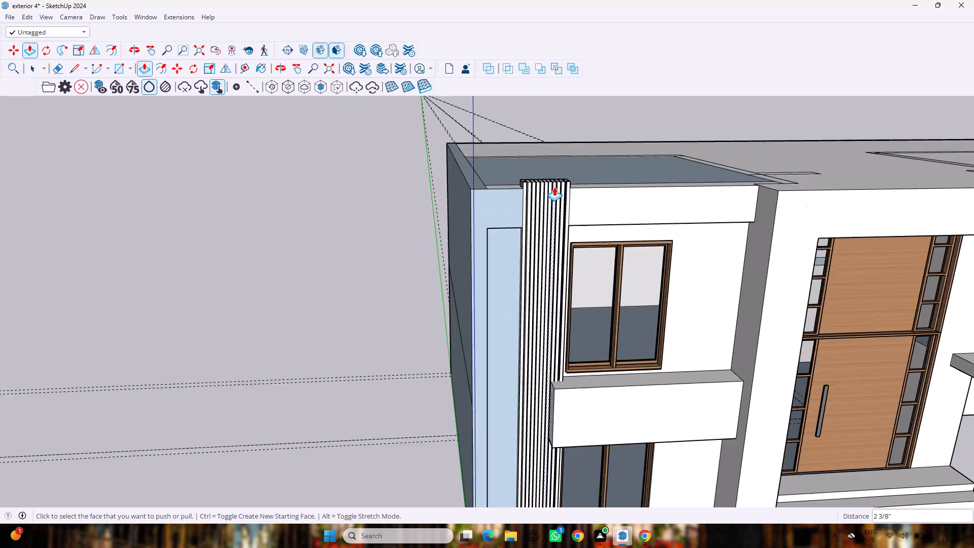
scroll(554, 187, "down", 4)
key("space")
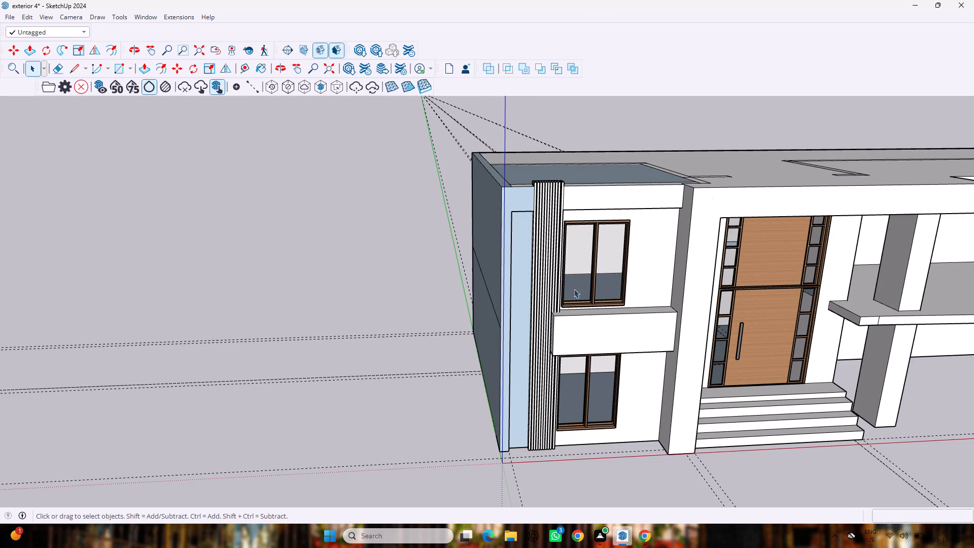
Clear the selection and examine the whole house front, including the finished vertical strips, from several angles.
left_click(587, 457)
middle_click_drag(576, 435, 455, 350)
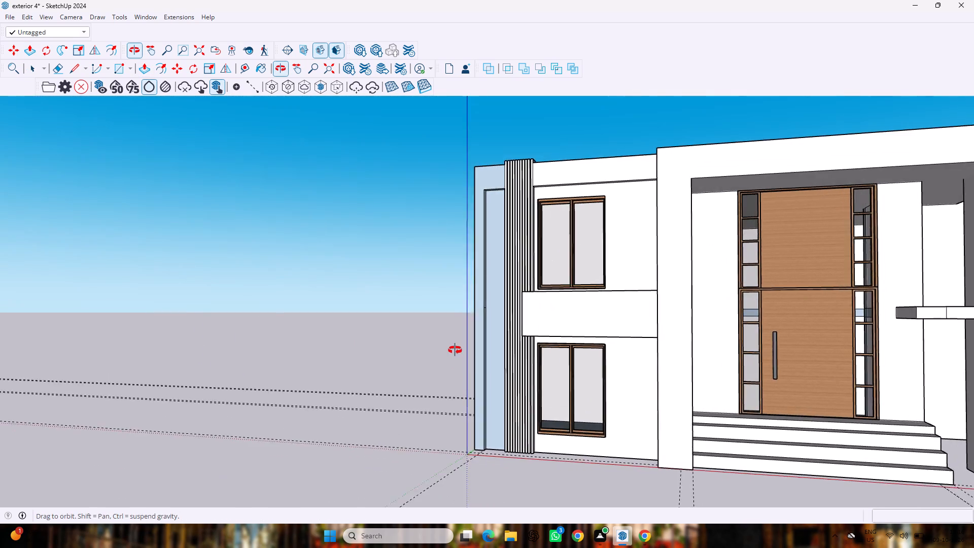
middle_click_drag(455, 350, 449, 356)
scroll(452, 355, "down", 13)
middle_click_drag(433, 349, 612, 366)
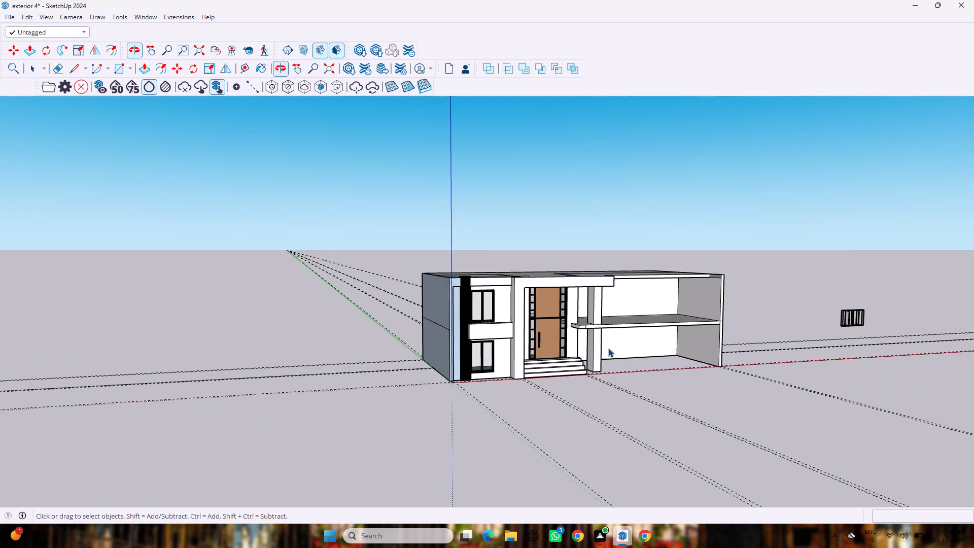
scroll(595, 338, "up", 8)
scroll(575, 296, "up", 3)
scroll(574, 293, "down", 6)
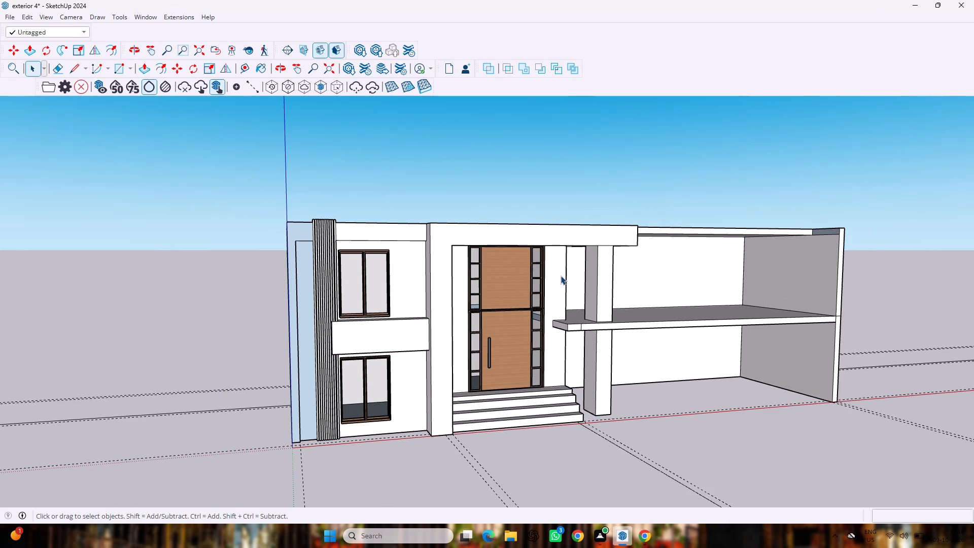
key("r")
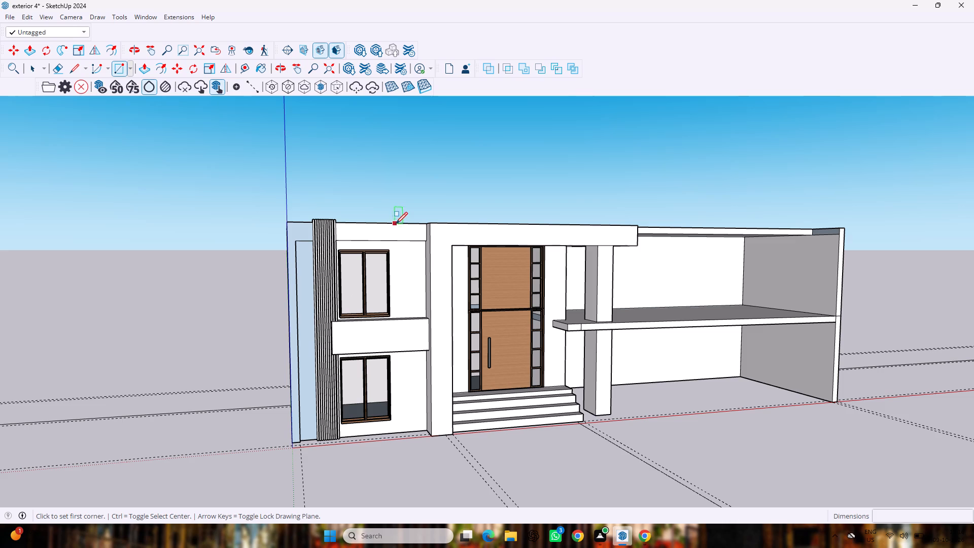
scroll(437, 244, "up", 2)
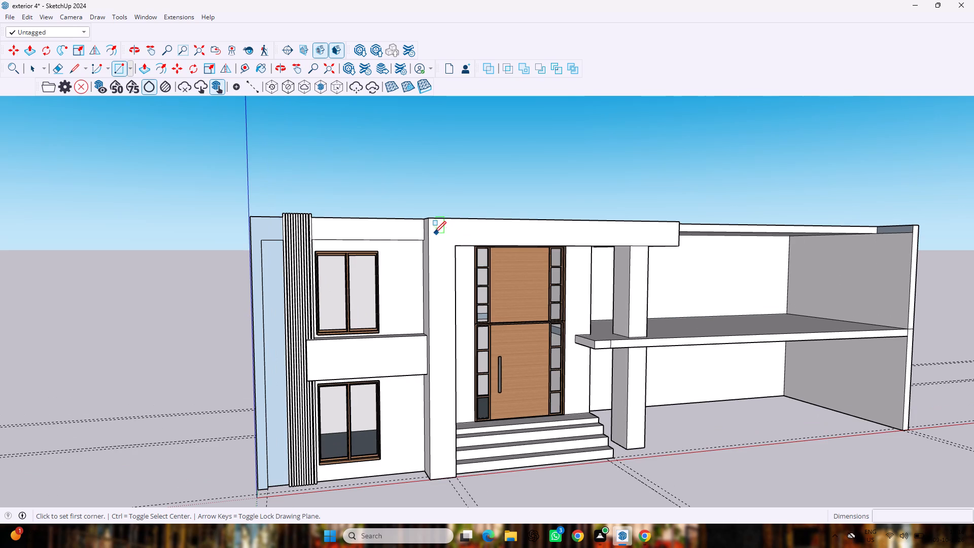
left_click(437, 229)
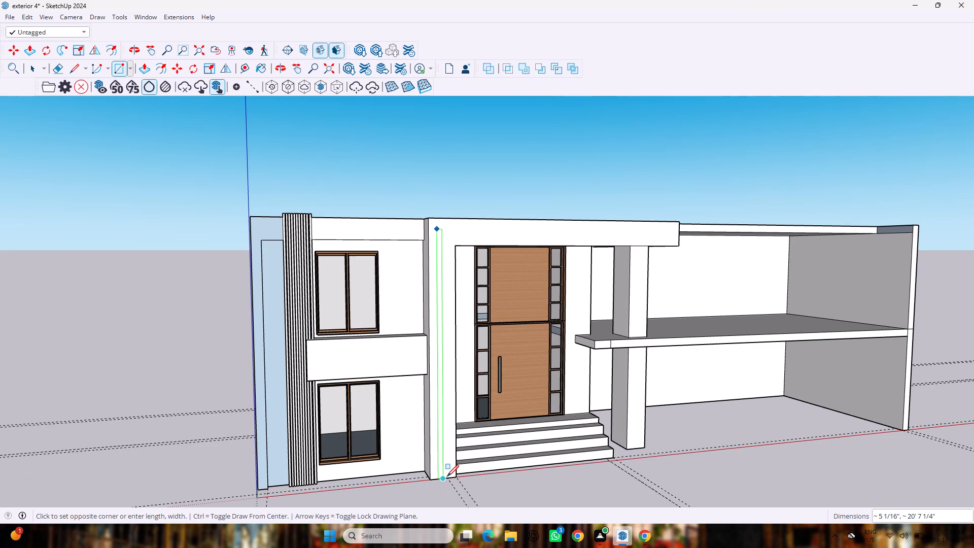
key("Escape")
Draw a narrow upright rectangle, about 4 5/16" by 20' 7 3/8", on the entrance frame's post, from its base to near the top.
key("r")
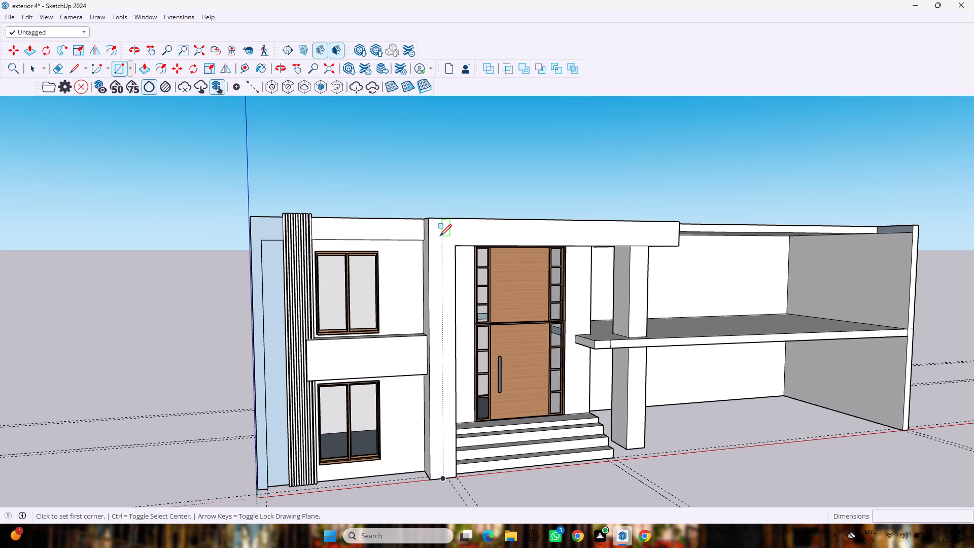
scroll(433, 459, "up", 7)
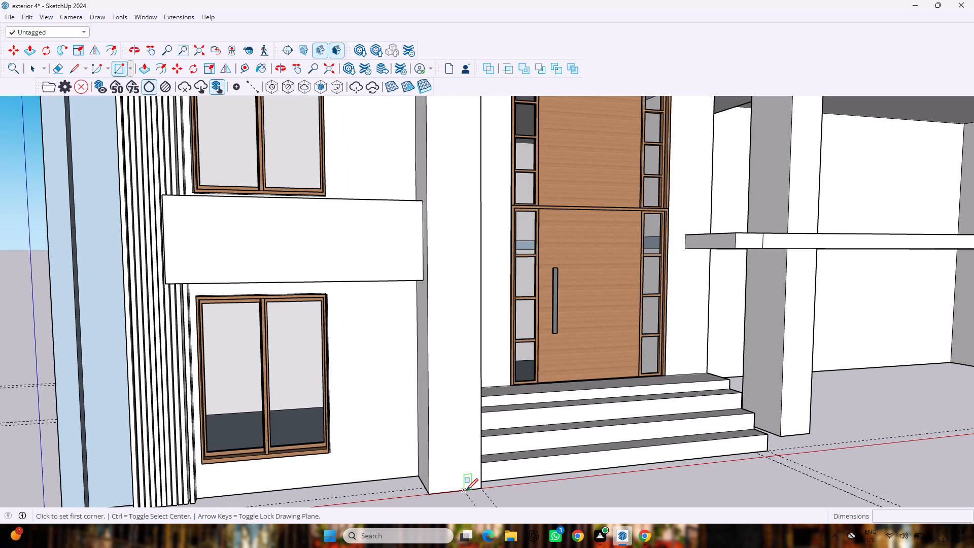
left_click(466, 491)
scroll(445, 227, "down", 3)
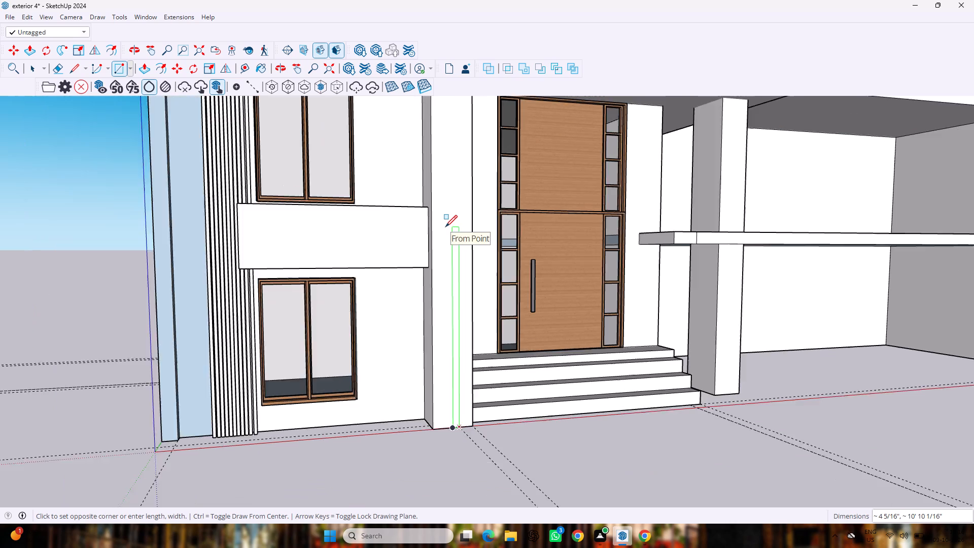
scroll(445, 227, "down", 5)
scroll(434, 124, "up", 3)
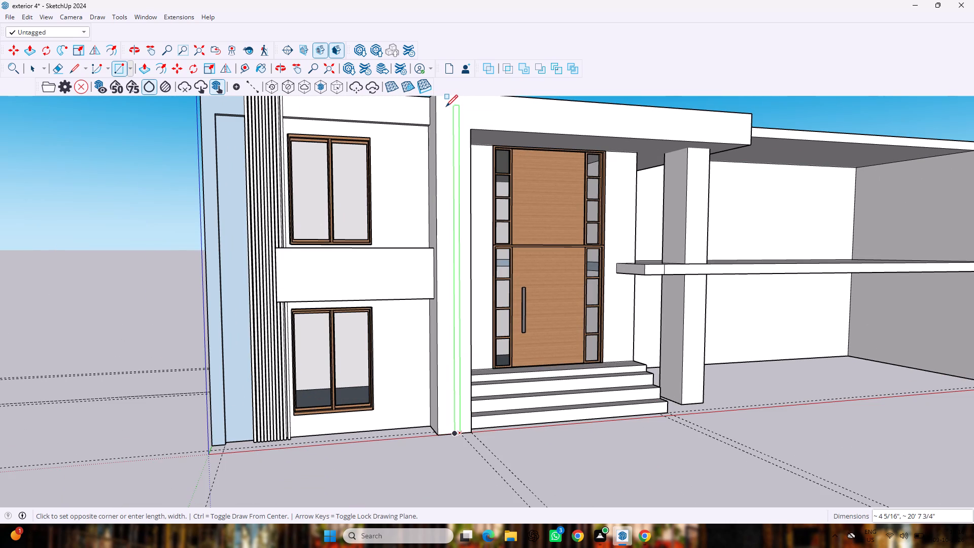
left_click(446, 107)
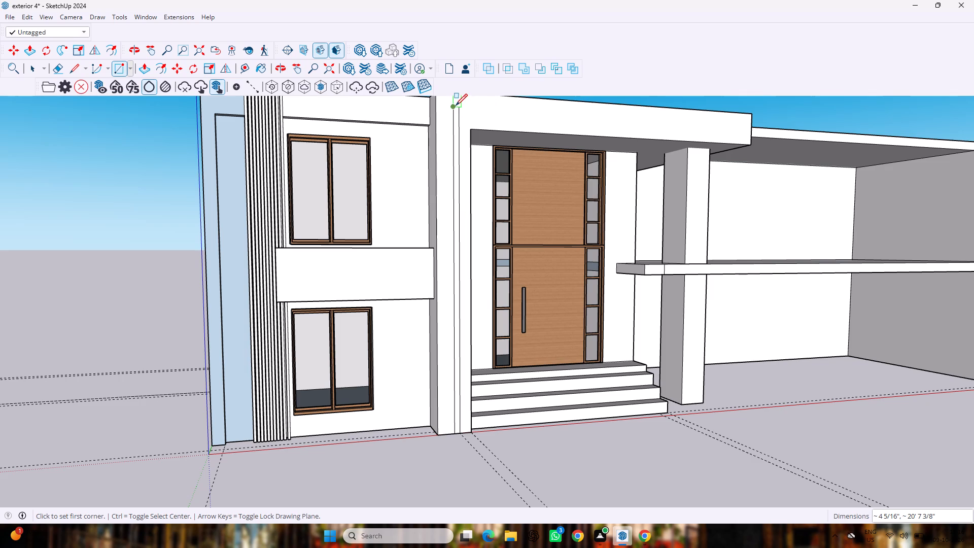
Draw a rectangle about 4 5/8" by 21' 7 11/16" along the entrance frame's beam, from the upright rectangle's top inner corner to the beam's free end.
left_click(461, 107)
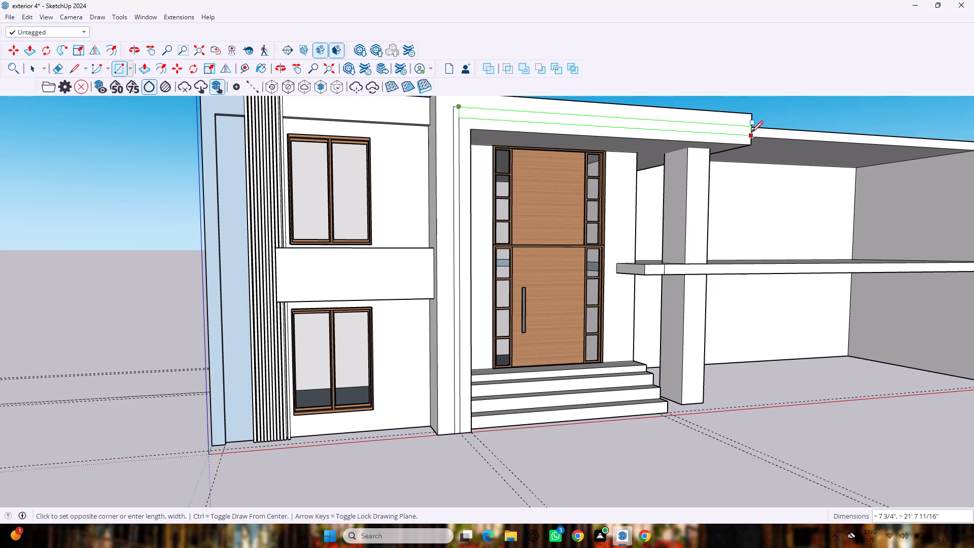
scroll(750, 132, "up", 11)
scroll(748, 127, "down", 6)
scroll(747, 124, "up", 1)
scroll(745, 120, "down", 6)
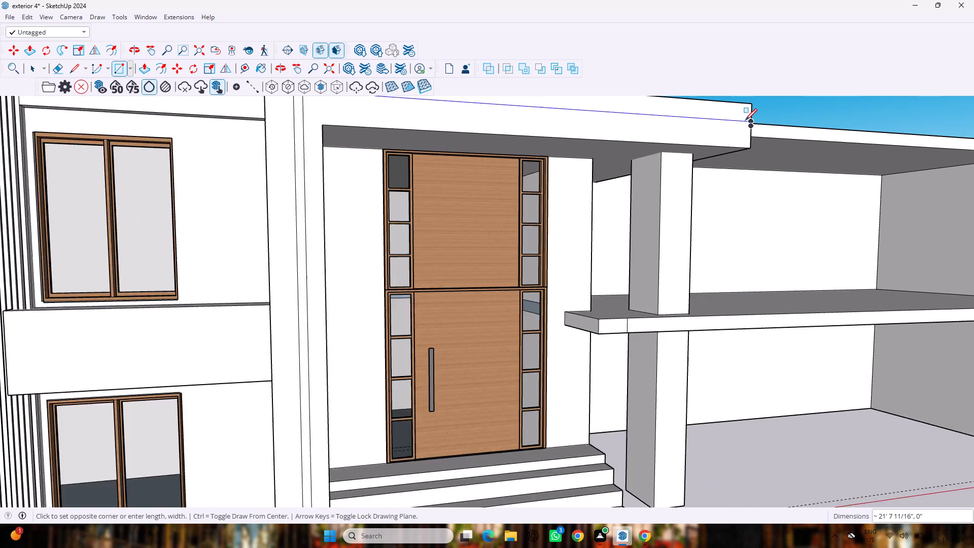
scroll(745, 120, "down", 9)
scroll(742, 109, "up", 11)
scroll(742, 109, "down", 5)
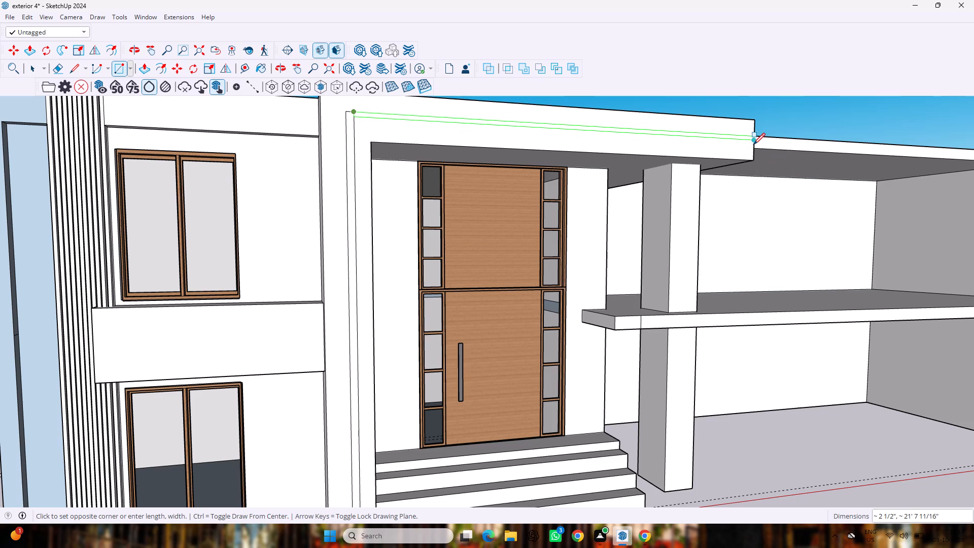
scroll(753, 146, "up", 9)
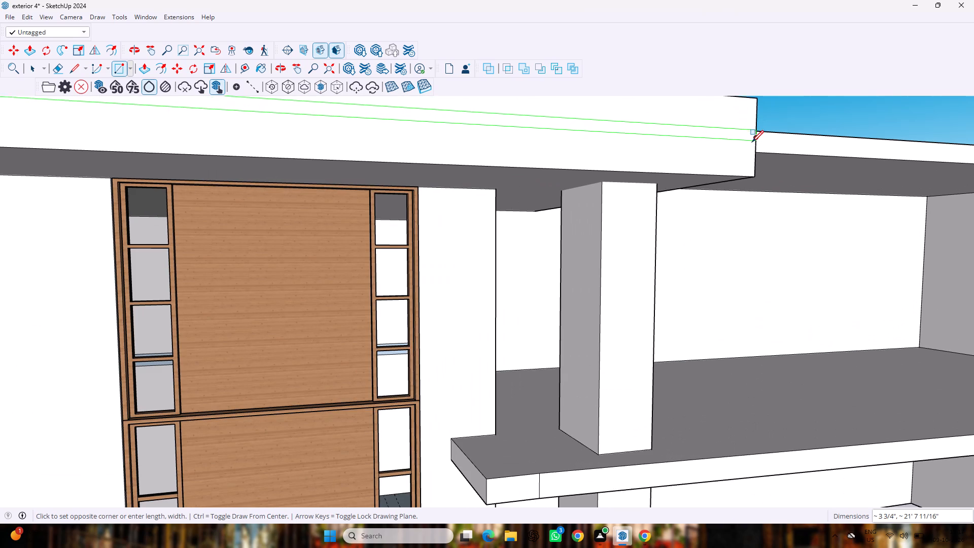
left_click(754, 144)
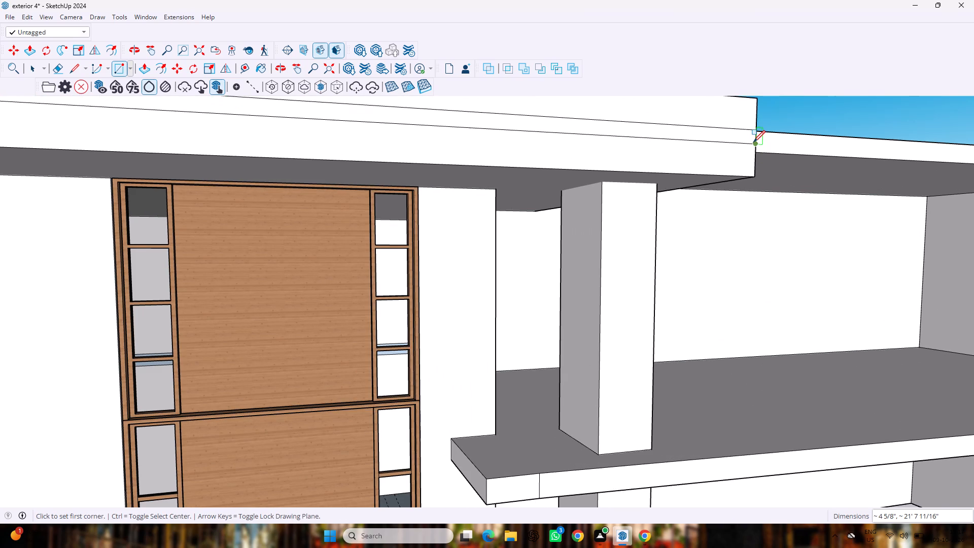
Erase the dividing edge where the upright and horizontal rectangles meet, joining them into one L-shaped strip.
scroll(753, 142, "down", 9)
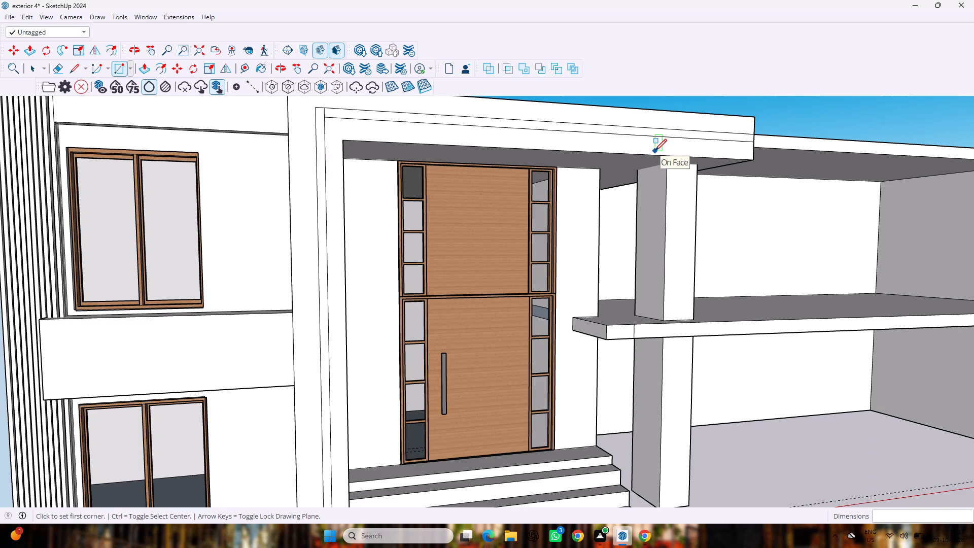
key("e")
scroll(354, 141, "up", 5)
scroll(313, 116, "down", 5)
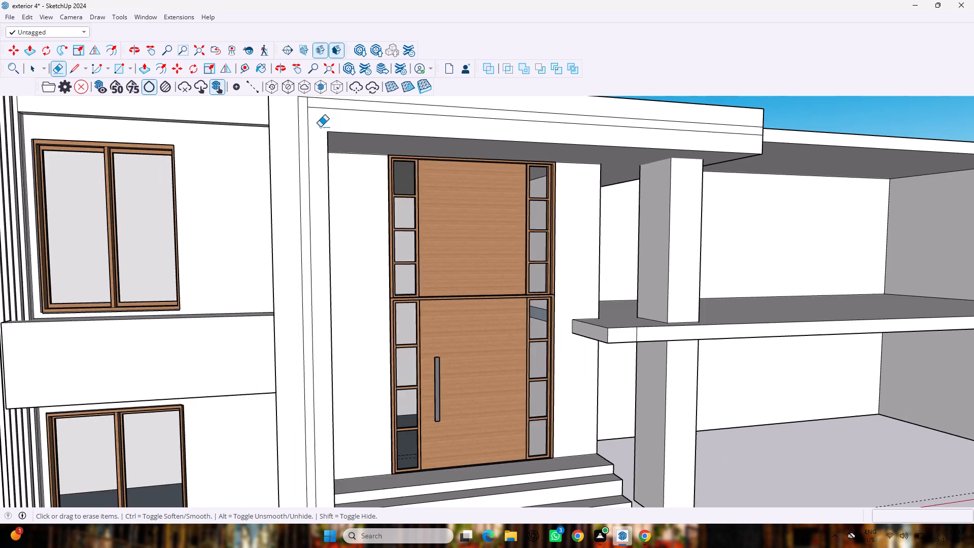
scroll(322, 126, "down", 9)
scroll(322, 121, "up", 14)
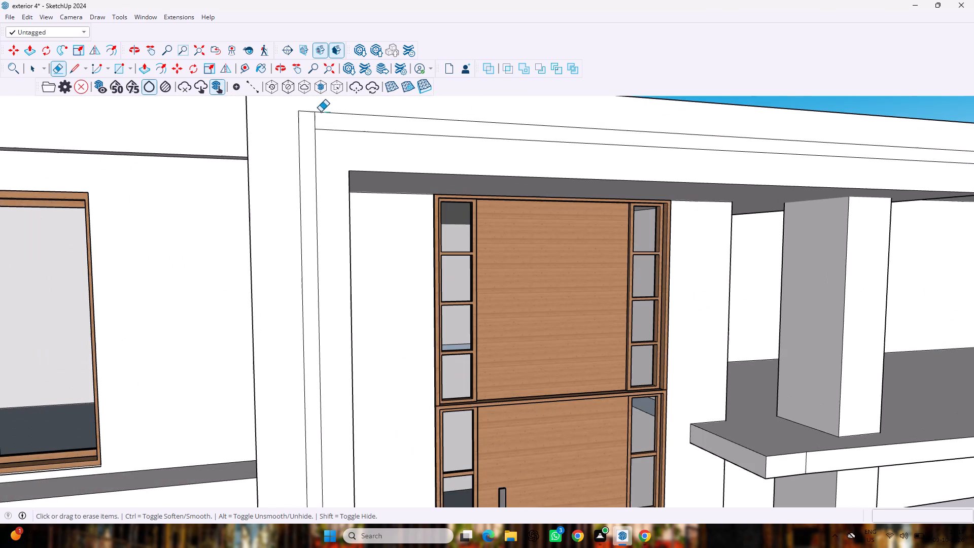
left_click_drag(311, 129, 325, 121)
Push the L-shaped strip 2' 3" into the entrance frame to form a recessed groove.
key("p")
left_click_drag(311, 197, 318, 172)
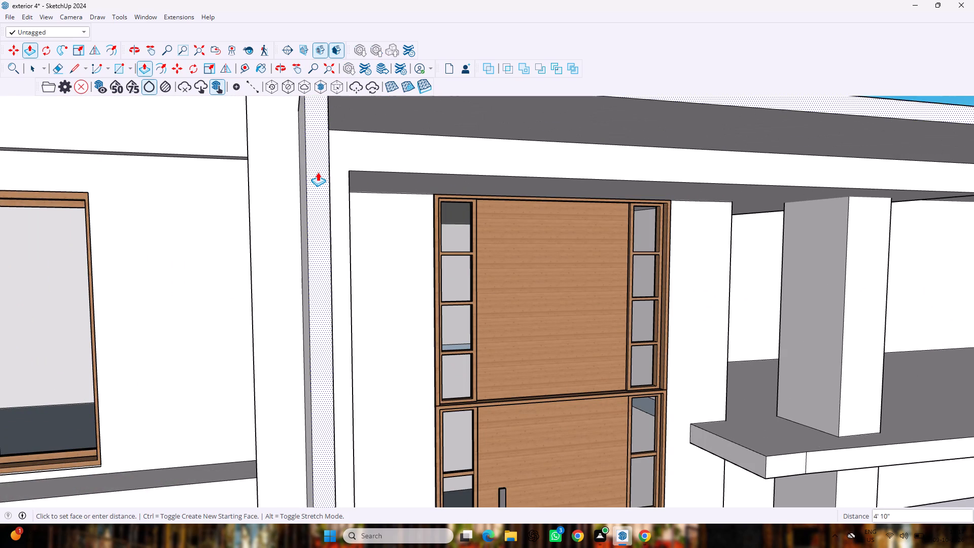
left_click_drag(318, 172, 247, 209)
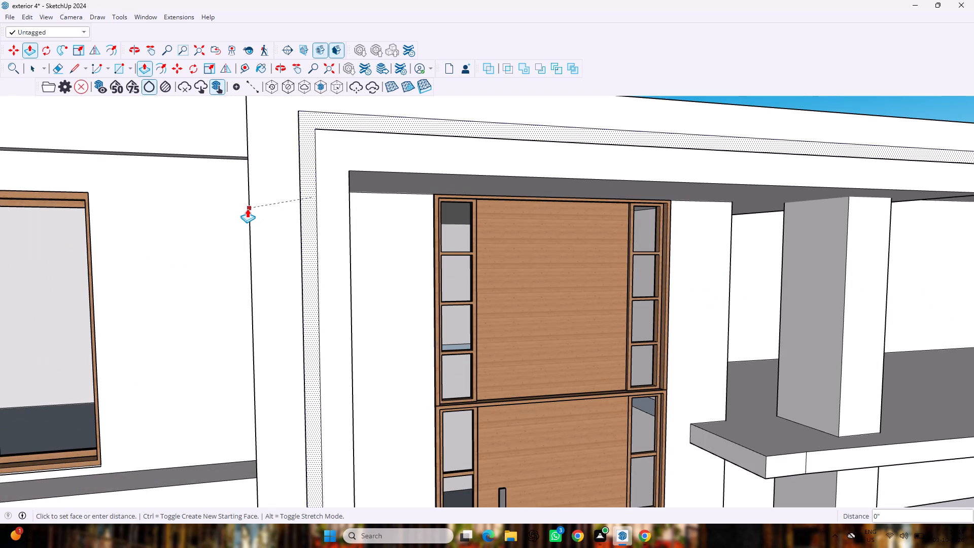
left_click_drag(247, 209, 219, 202)
Examine the entrance frame's new groove from above and the front, and check the overall facade.
scroll(207, 191, "down", 9)
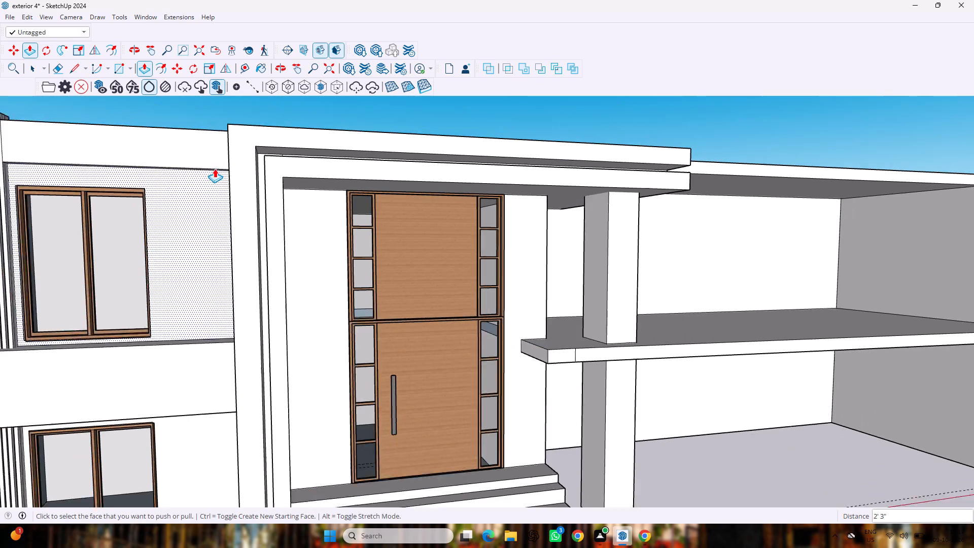
middle_click_drag(365, 150, 375, 205)
scroll(377, 195, "down", 1)
scroll(393, 164, "up", 4)
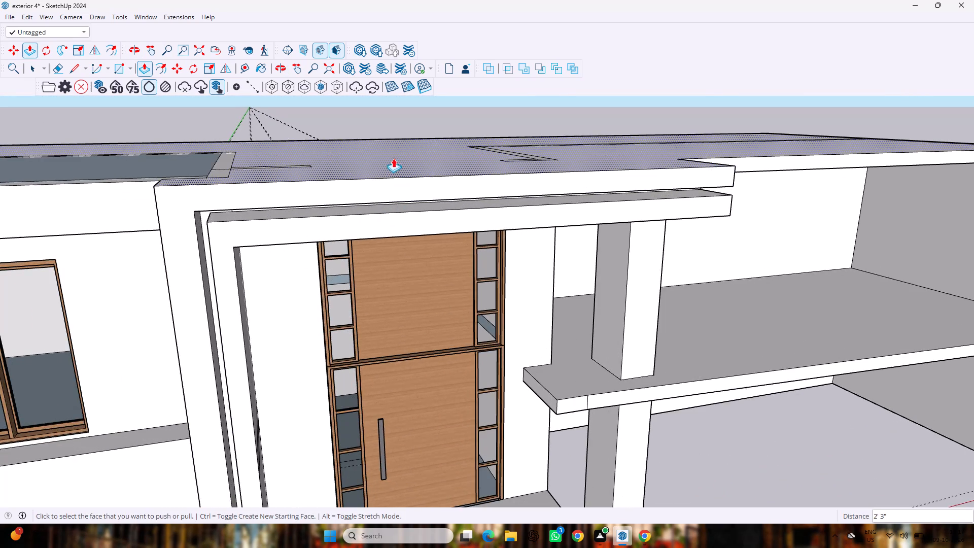
scroll(394, 159, "up", 1)
middle_click_drag(394, 159, 380, 117)
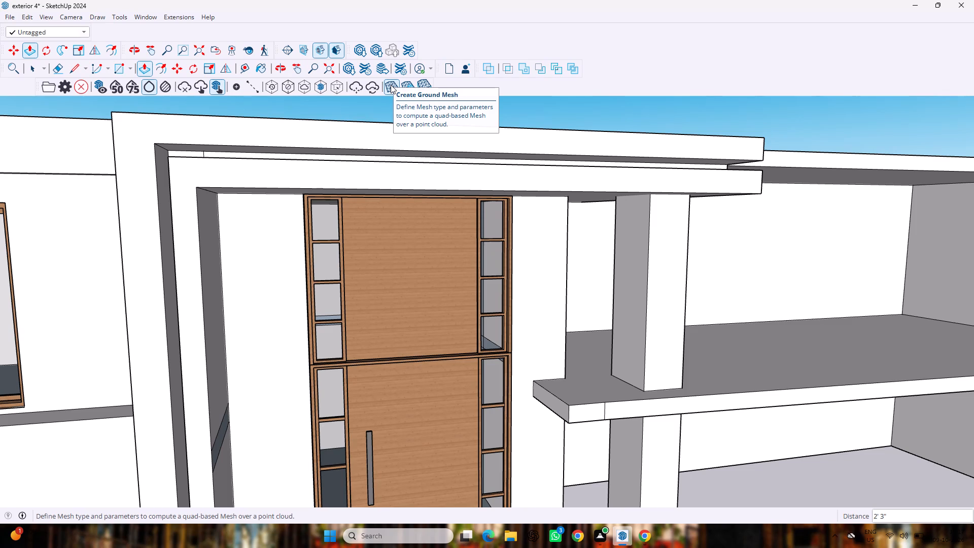
scroll(671, 172, "down", 8)
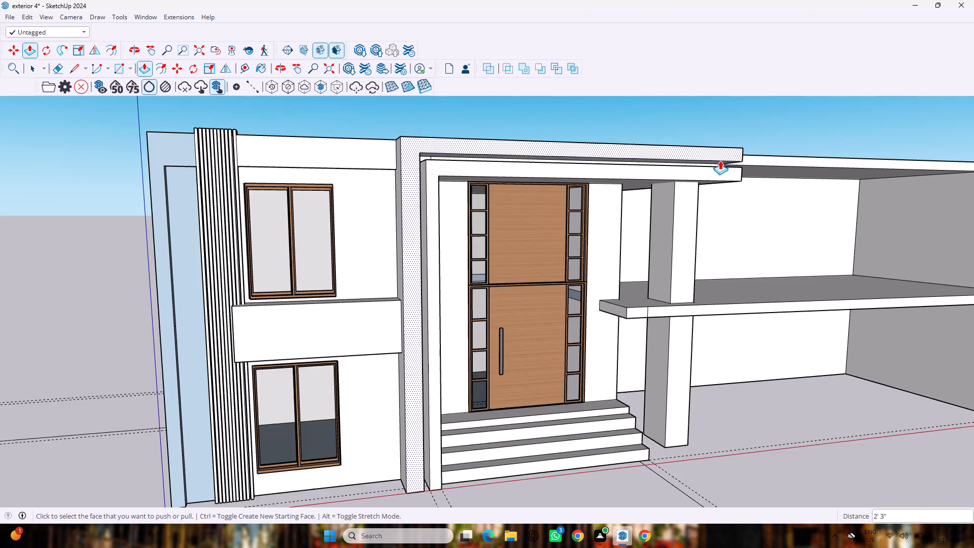
scroll(720, 160, "down", 1)
middle_click_drag(606, 486, 530, 473)
key("space")
scroll(530, 472, "down", 5)
scroll(527, 469, "up", 1)
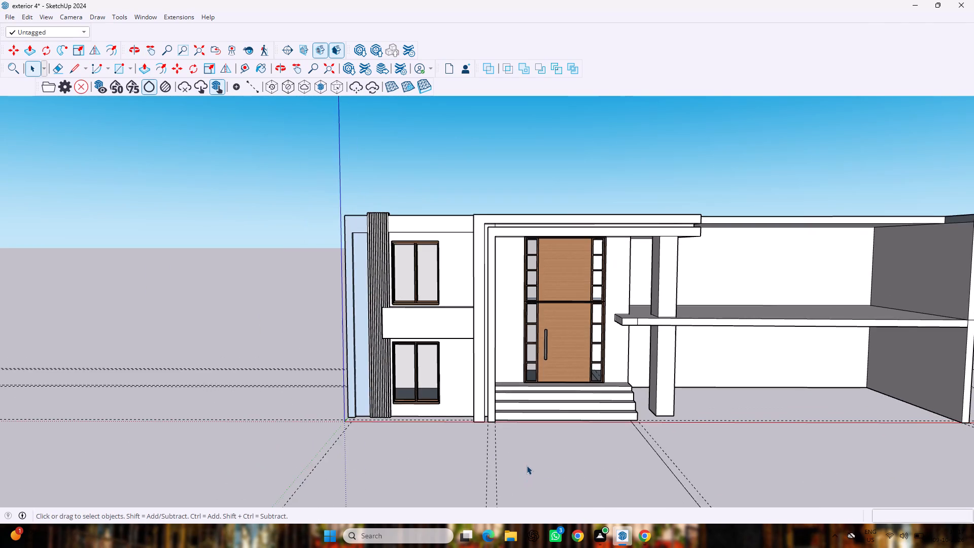
middle_click_drag(527, 463, 528, 483)
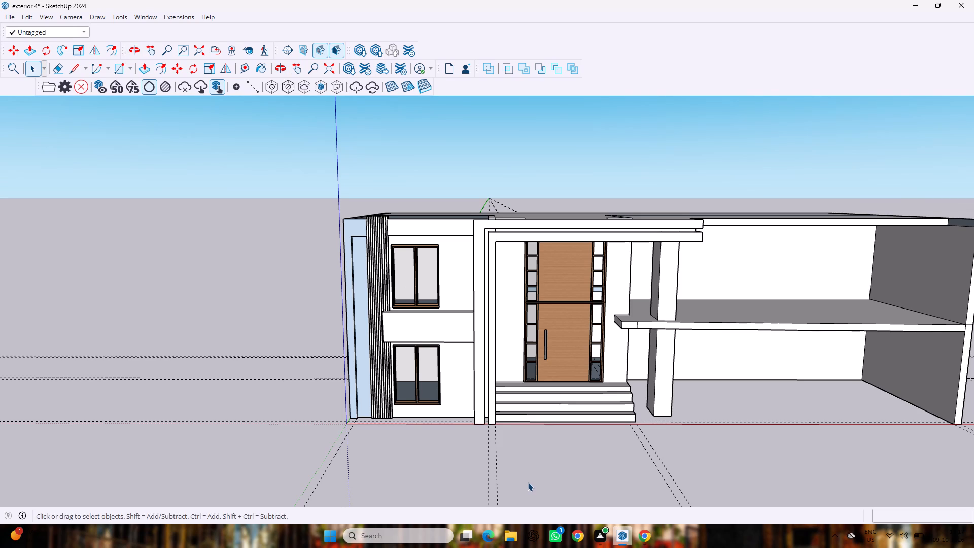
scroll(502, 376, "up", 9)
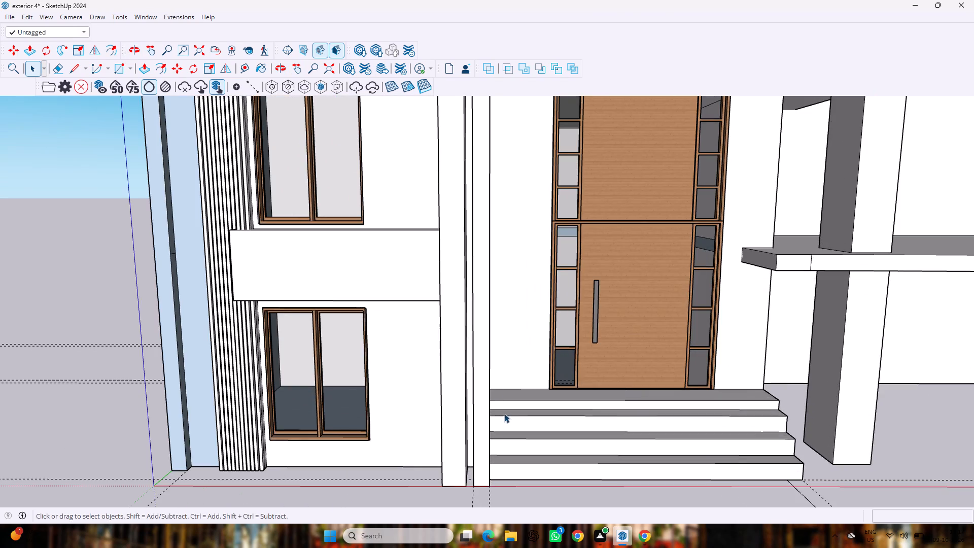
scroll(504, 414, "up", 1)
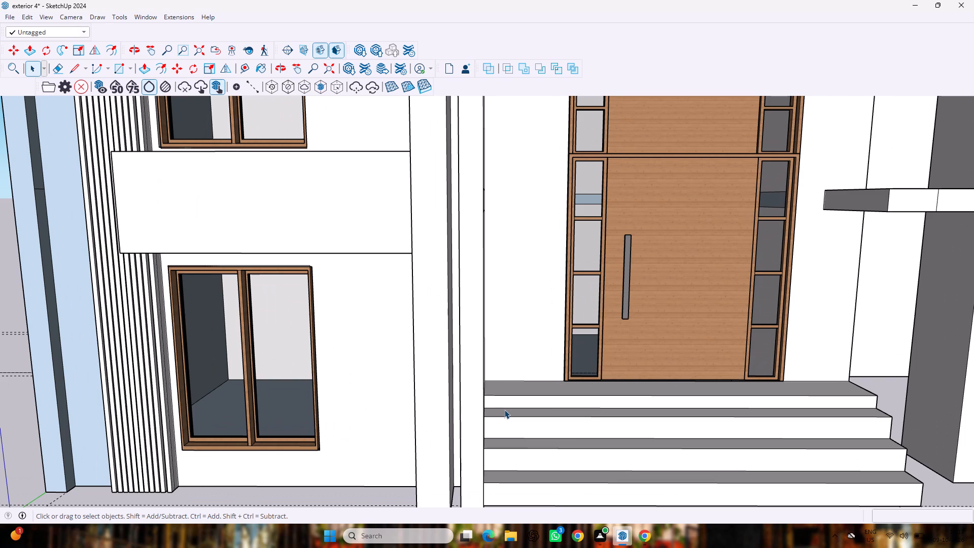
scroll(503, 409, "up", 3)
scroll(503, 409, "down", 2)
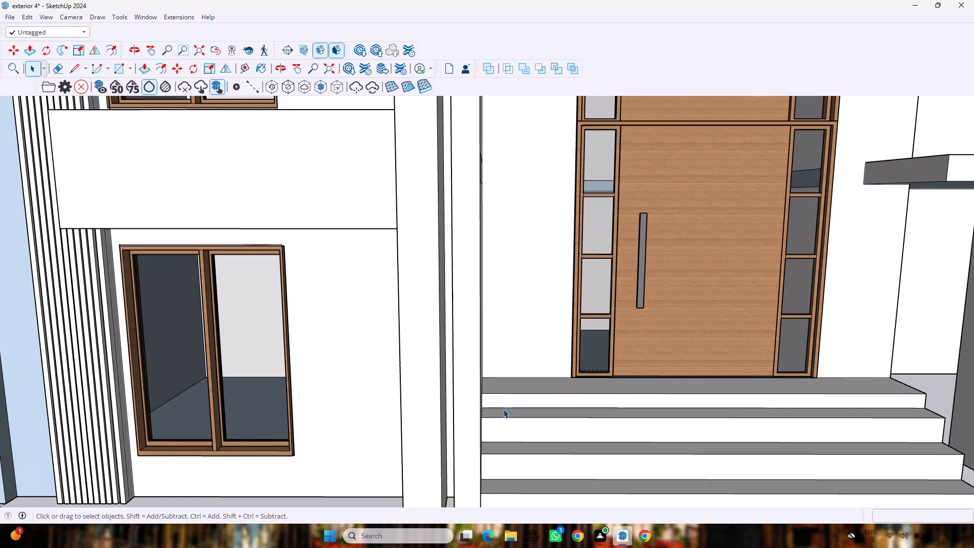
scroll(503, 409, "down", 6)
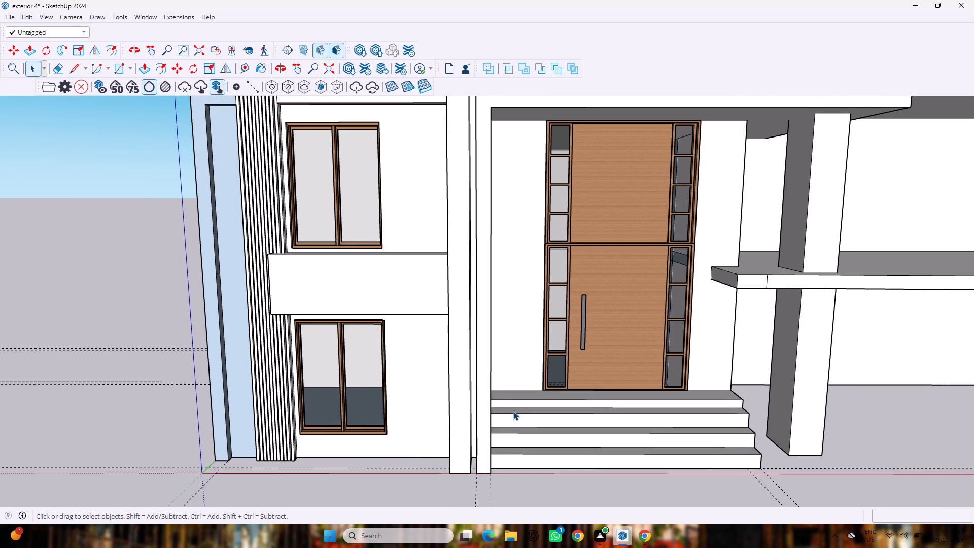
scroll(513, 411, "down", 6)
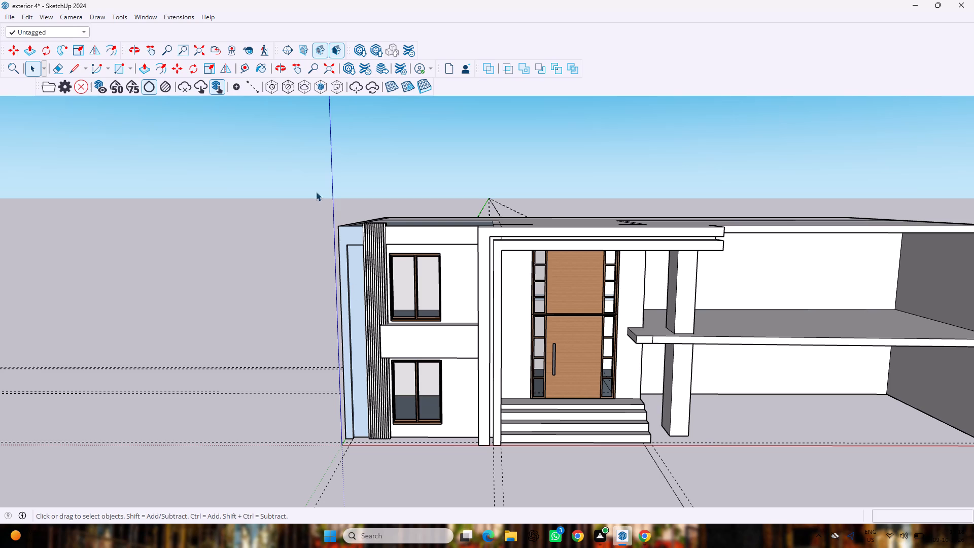
Search the 3D Warehouse for "ventilater".
left_click(145, 15)
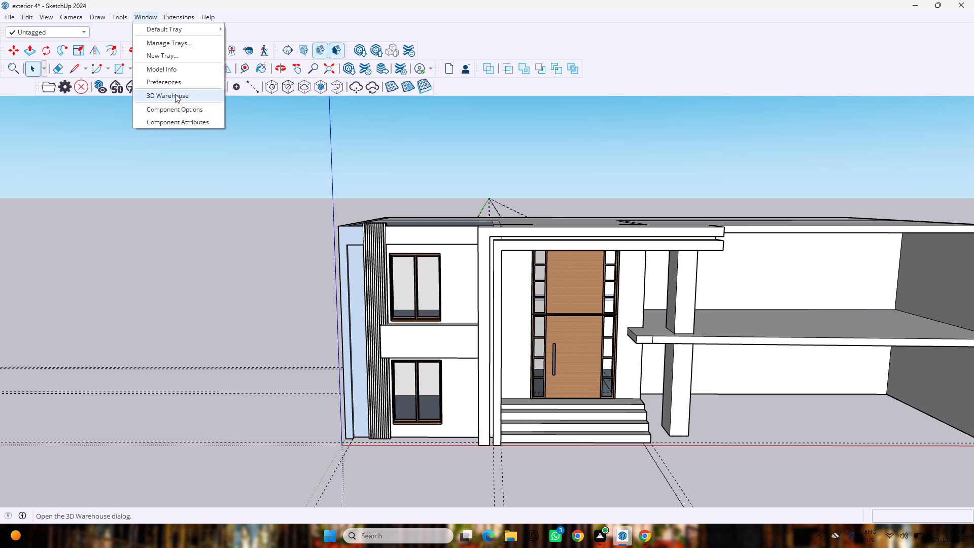
left_click(175, 94)
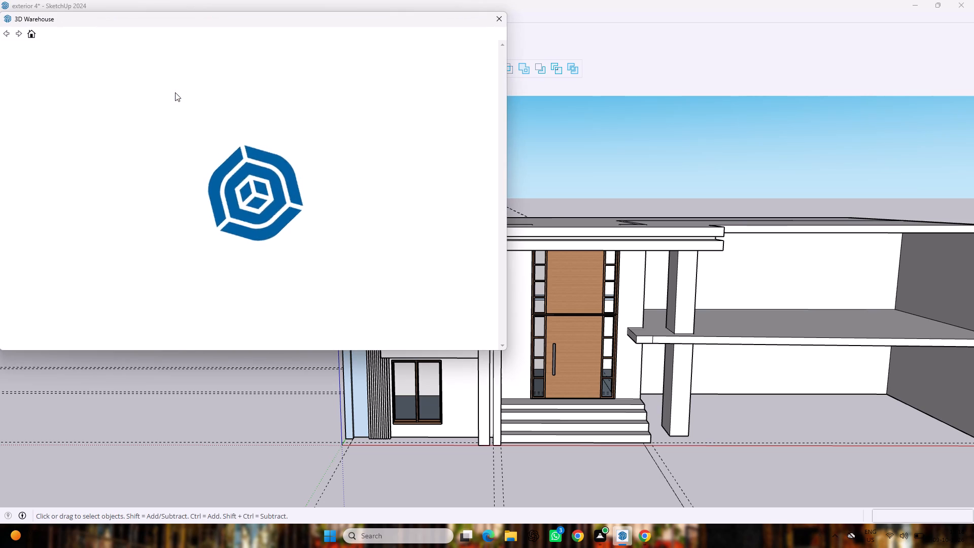
left_click(159, 56)
type("venti;")
key("BackSpace")
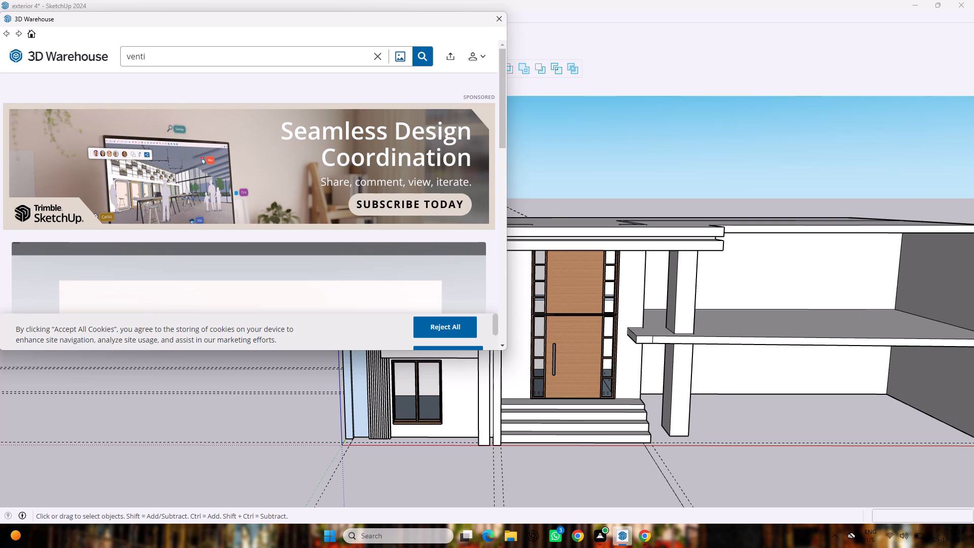
type("later")
key("Return")
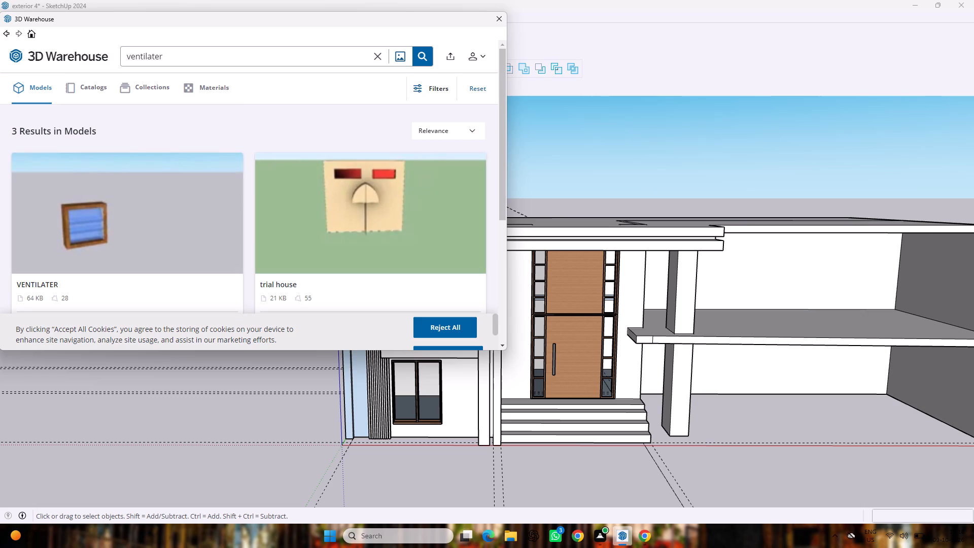
Browse the model and collection results for a suitable ventilator, including the "frigider ventilat" collection, and close the 3D Warehouse.
scroll(169, 182, "down", 6)
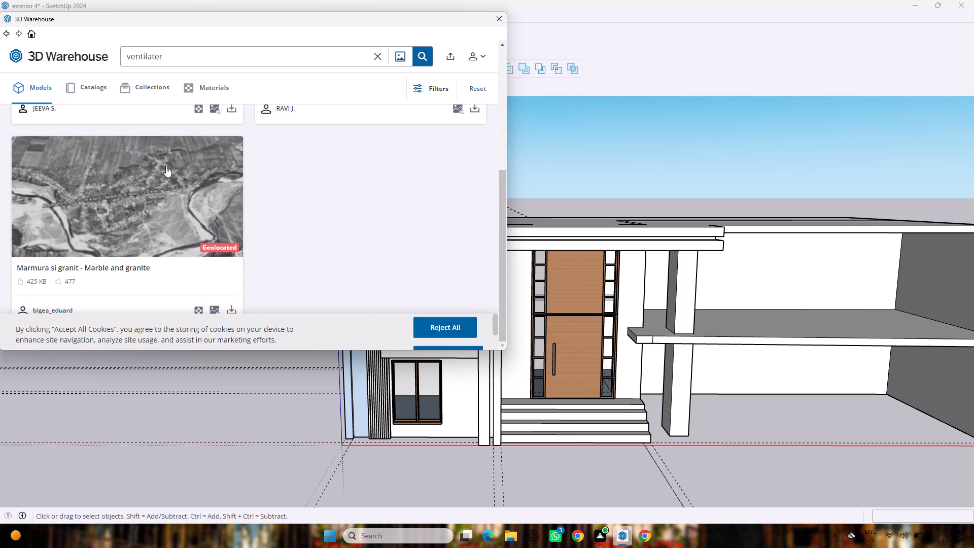
left_click(141, 86)
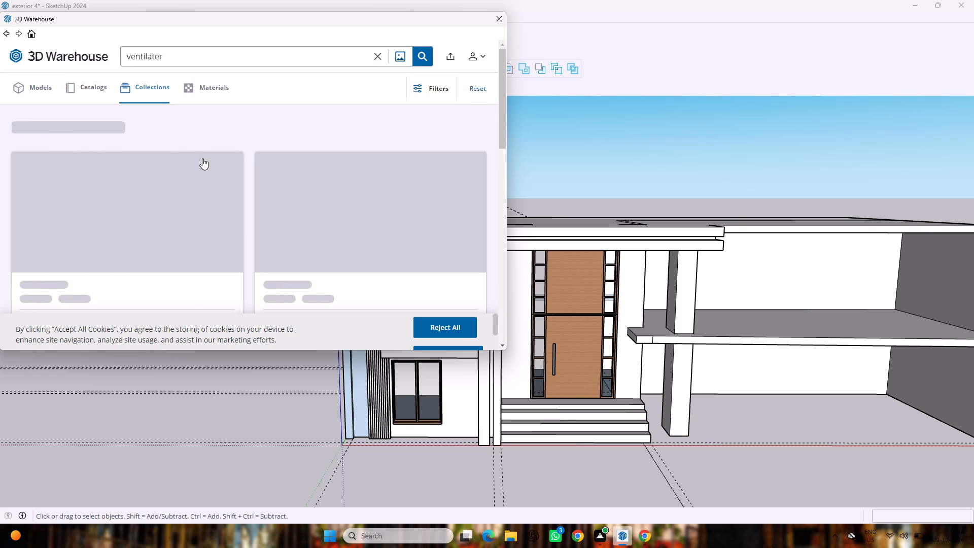
left_click(115, 229)
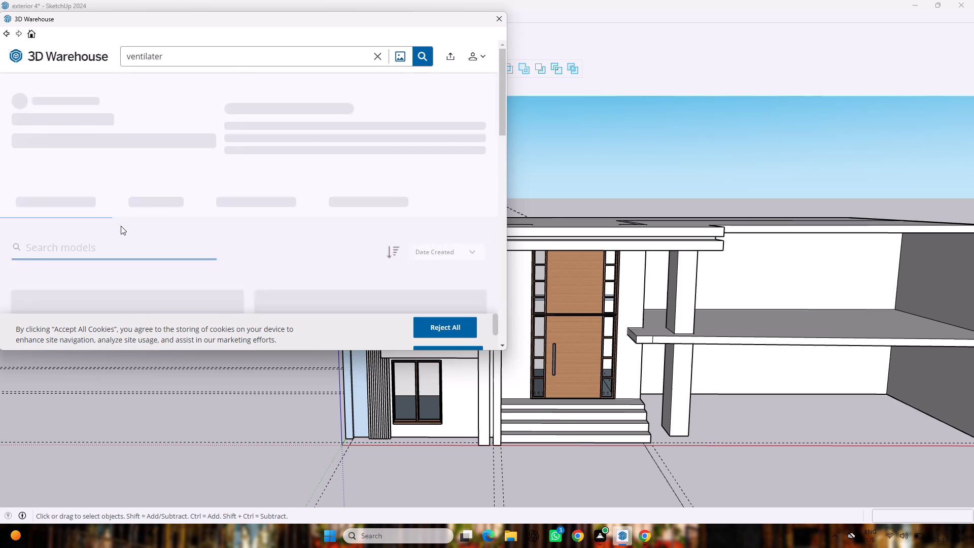
scroll(165, 221, "down", 6)
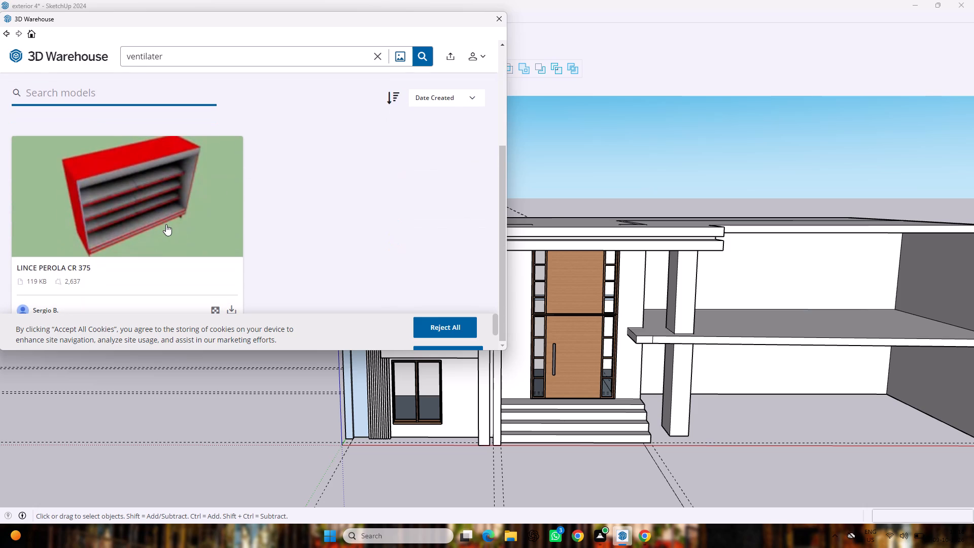
scroll(116, 106, "down", 1)
scroll(115, 107, "up", 8)
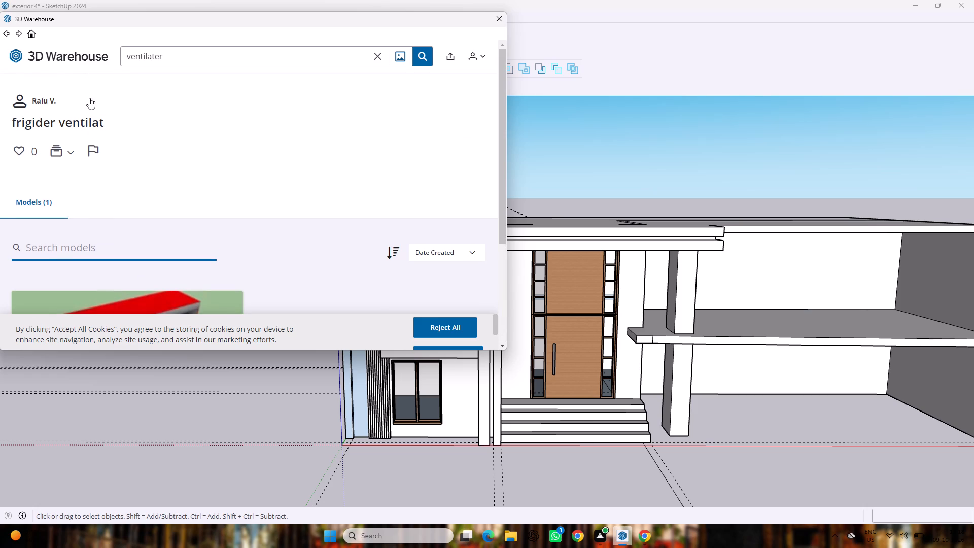
left_click(8, 35)
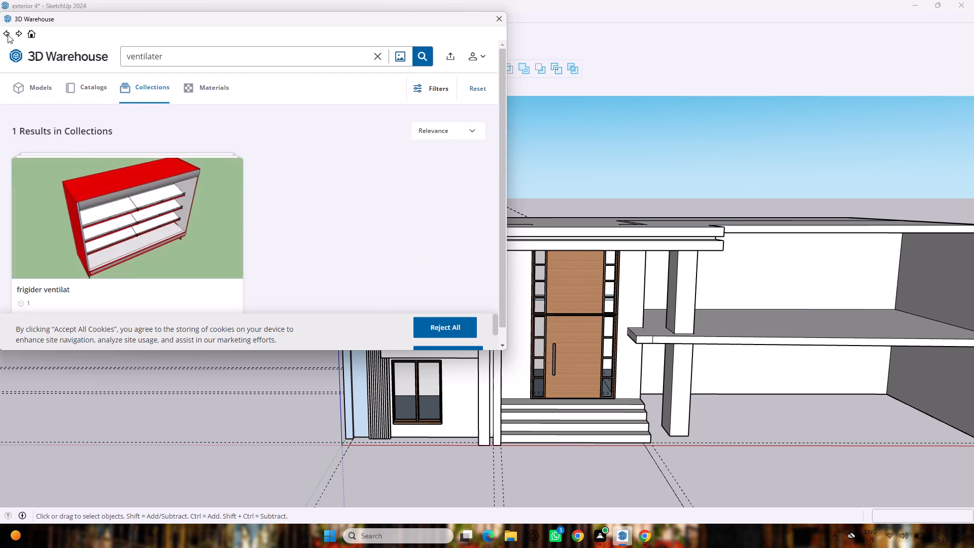
left_click(8, 35)
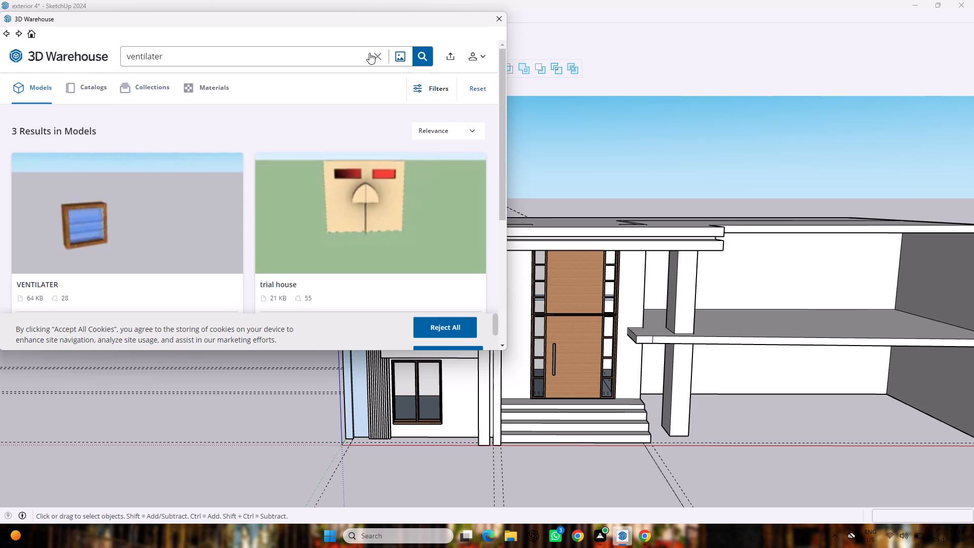
left_click(369, 52)
left_click(520, 19)
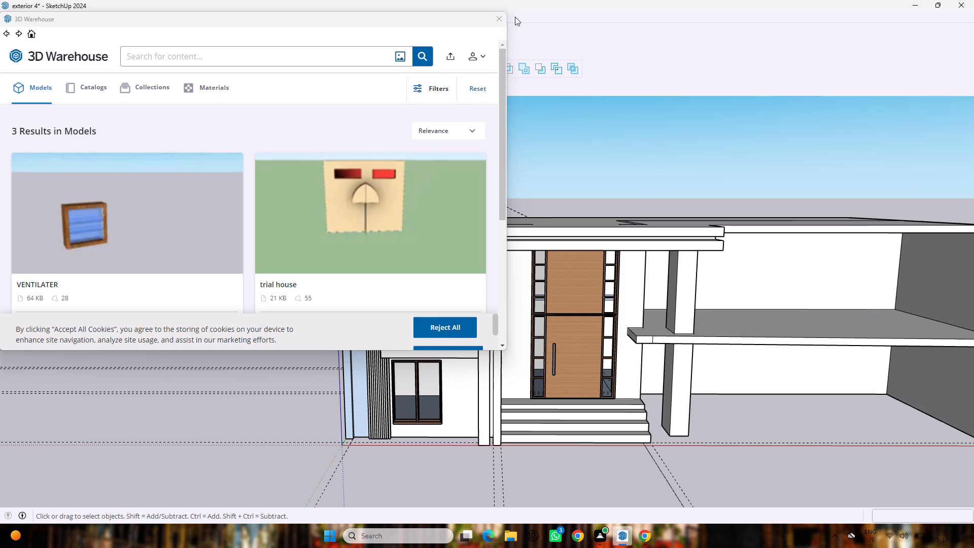
left_click(506, 17)
Delete the loose two-sash window component standing on the ground away from the house's open wing.
scroll(510, 59, "down", 7)
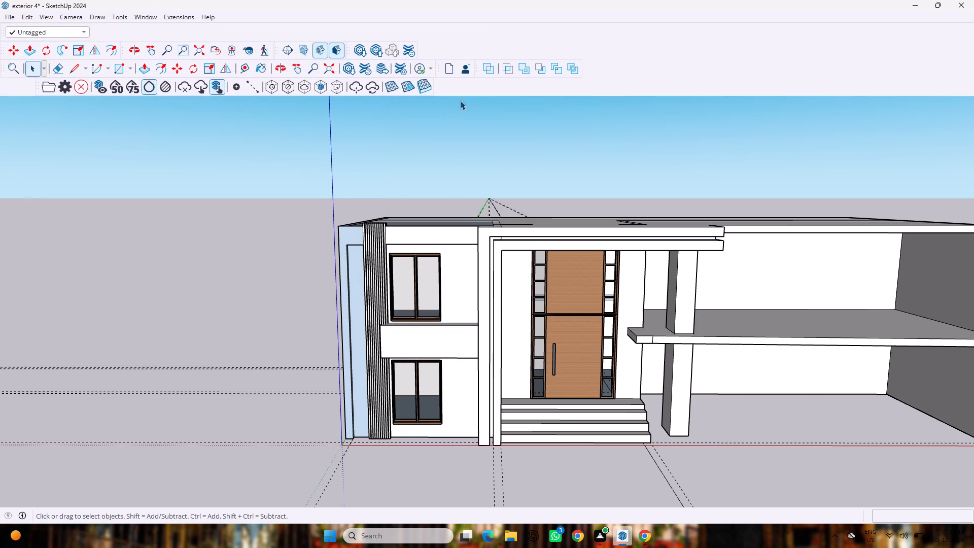
scroll(604, 191, "down", 7)
middle_click_drag(724, 191, 713, 280)
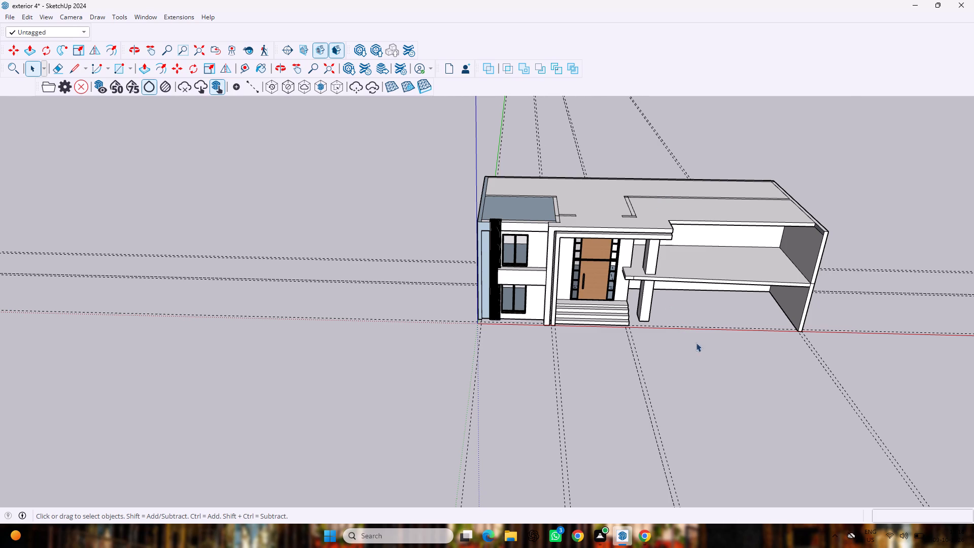
middle_click_drag(723, 261, 603, 162)
scroll(595, 163, "down", 5)
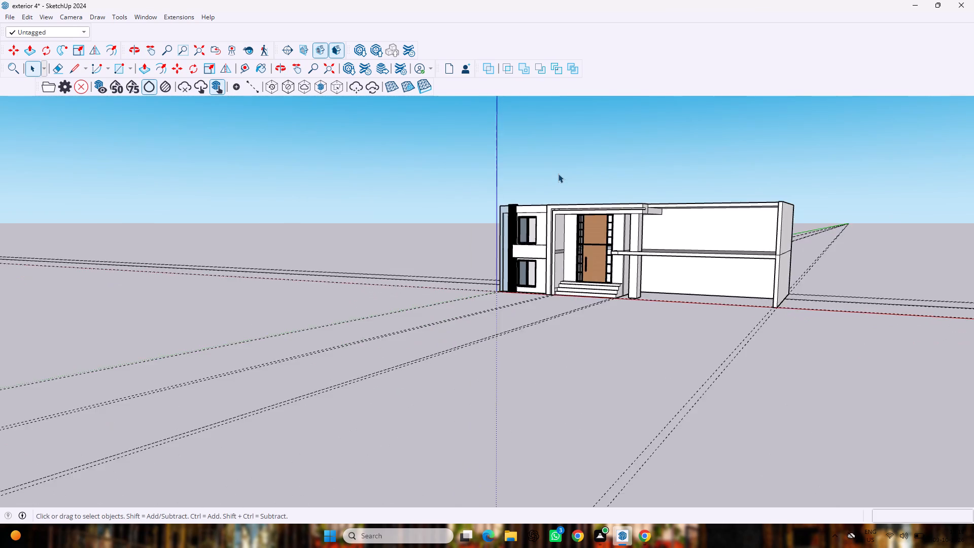
scroll(558, 174, "down", 7)
scroll(721, 231, "up", 4)
middle_click_drag(818, 189, 863, 316)
scroll(801, 287, "up", 16)
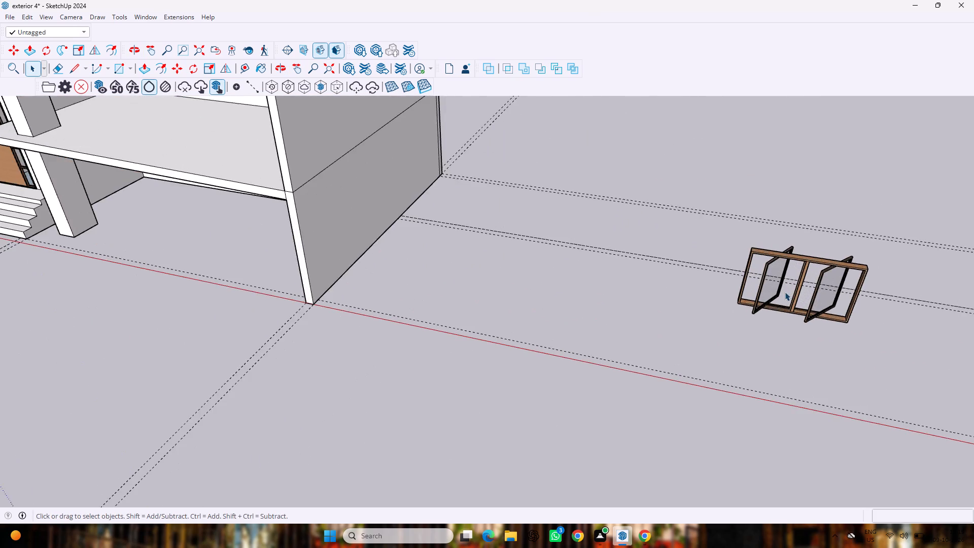
scroll(782, 310, "down", 1)
left_click(770, 288)
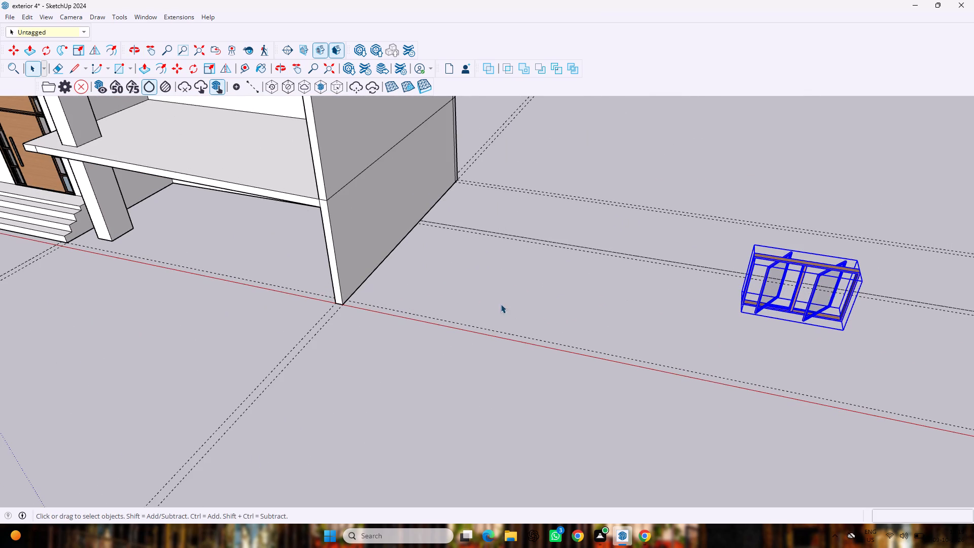
scroll(476, 288, "down", 3)
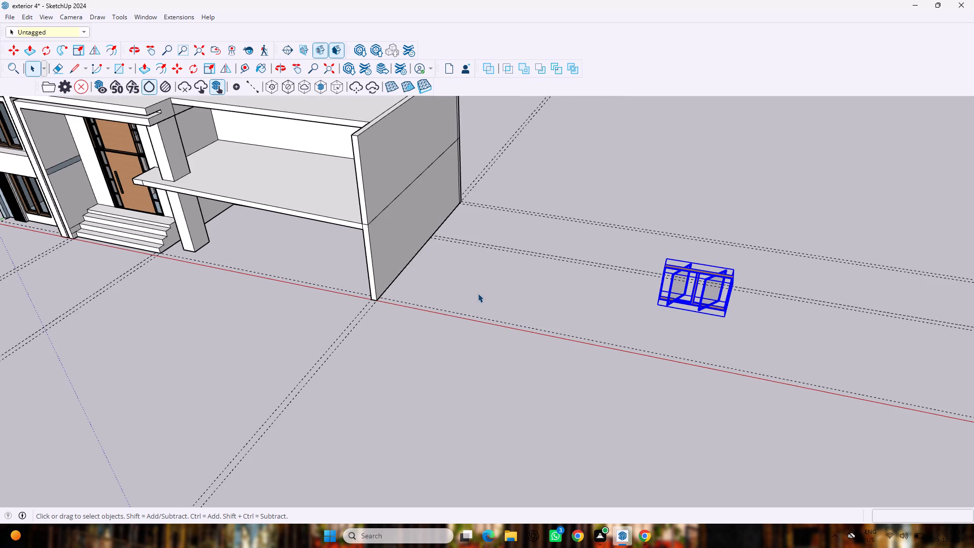
key("Delete")
Draw a rectangle about 5' 8" by 12' on the upper-floor back wall of the open wing, beneath the roof slab.
middle_click_drag(276, 305, 517, 209)
scroll(517, 209, "down", 7)
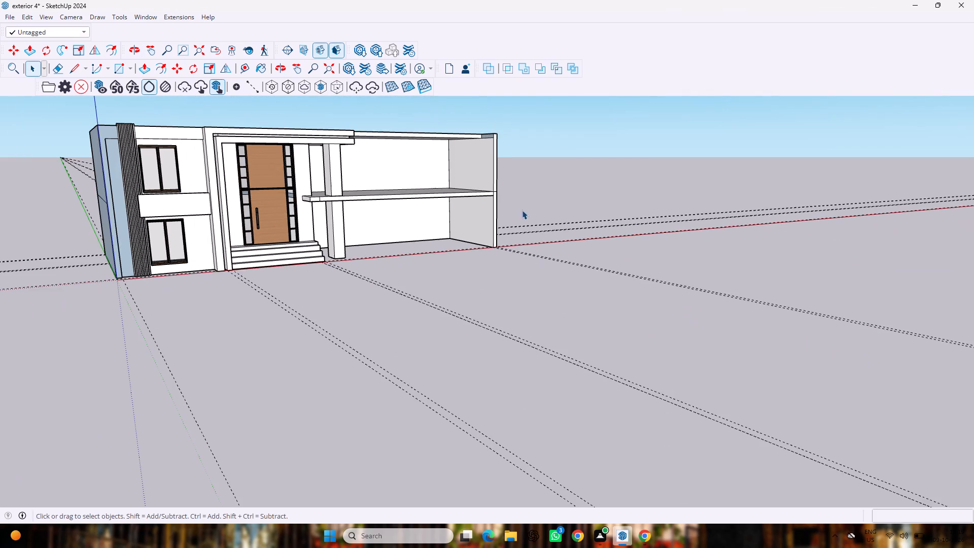
scroll(431, 209, "up", 2)
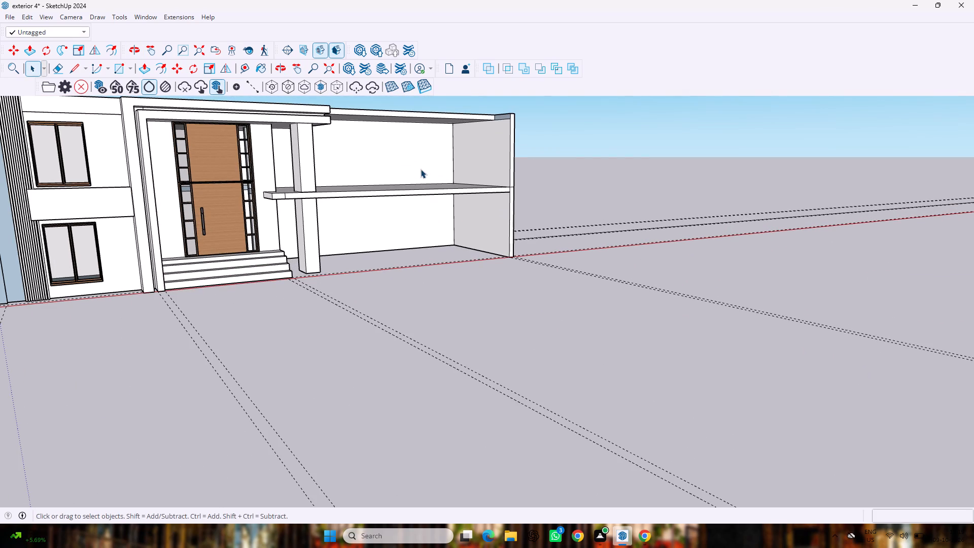
middle_click_drag(421, 169, 416, 223)
scroll(370, 126, "up", 6)
middle_click_drag(359, 112, 318, 52)
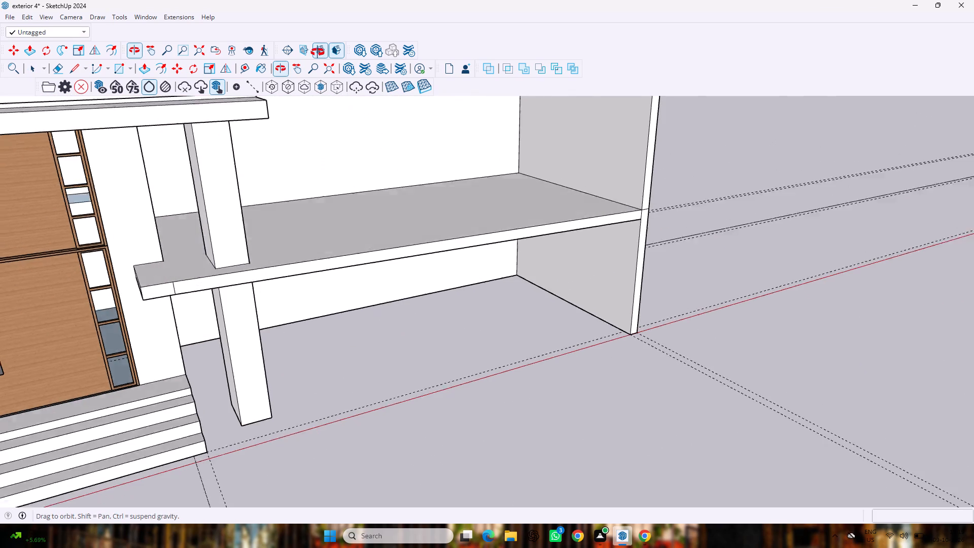
middle_click_drag(318, 52, 272, 95)
scroll(279, 82, "down", 4)
scroll(322, 212, "down", 7)
scroll(361, 94, "up", 3)
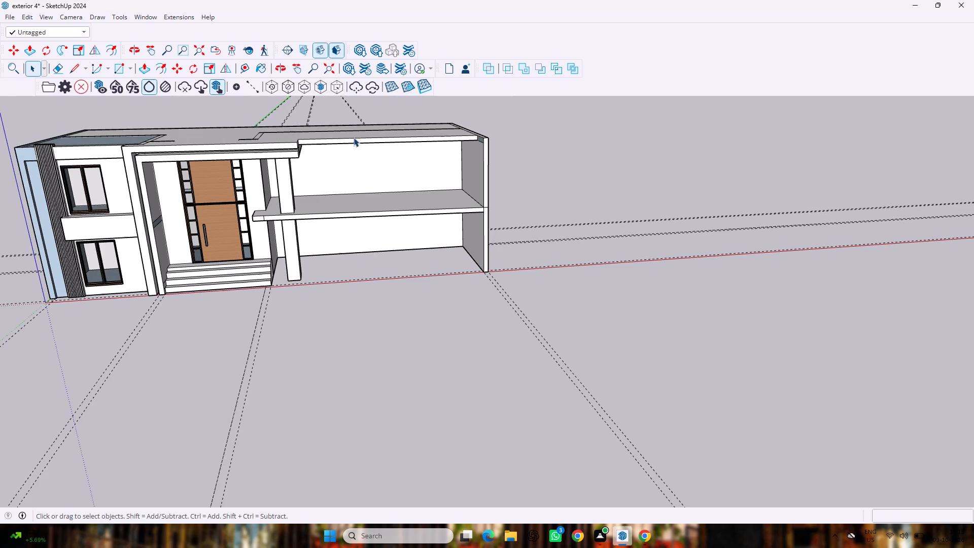
scroll(354, 138, "up", 9)
middle_click_drag(340, 164, 342, 138)
scroll(333, 178, "down", 1)
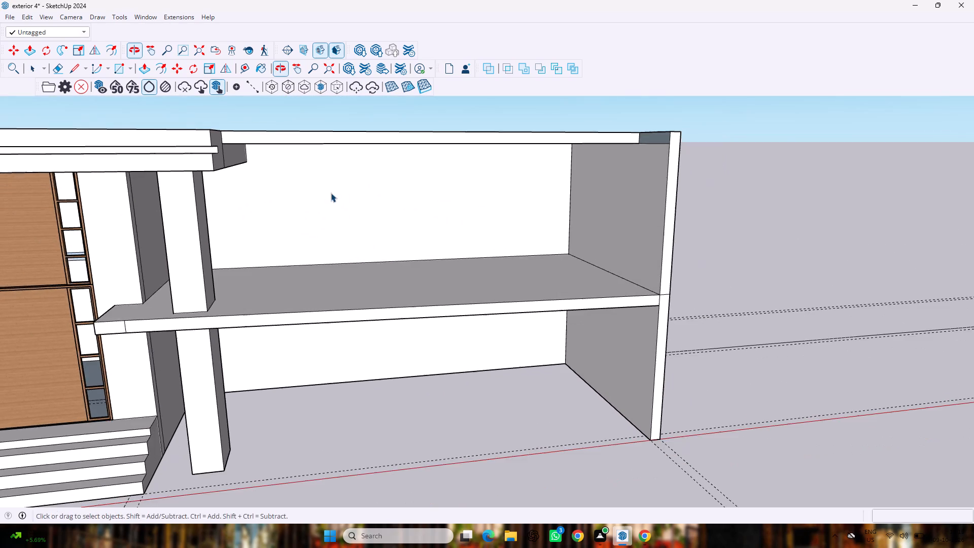
scroll(331, 189, "up", 3)
middle_click_drag(331, 177, 335, 146)
scroll(332, 177, "up", 1)
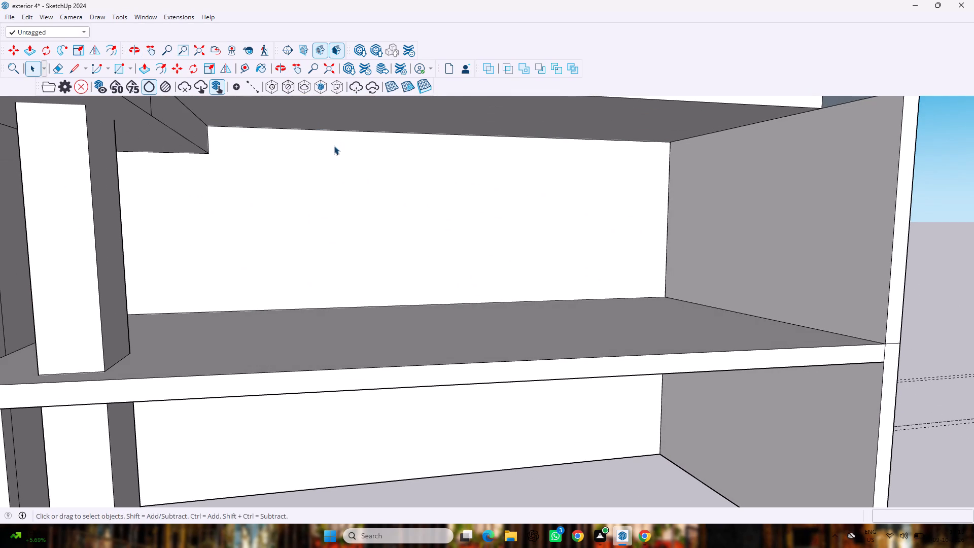
key("r")
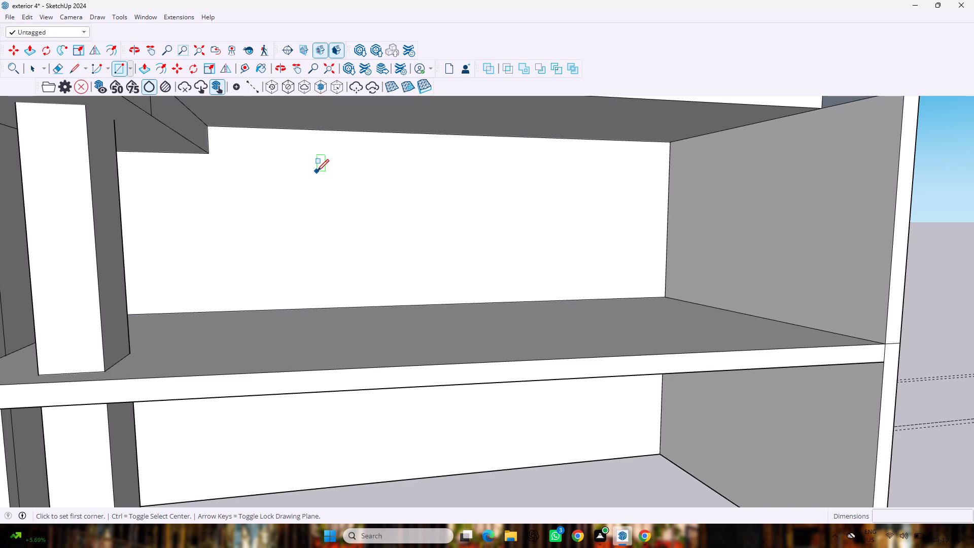
left_click(303, 162)
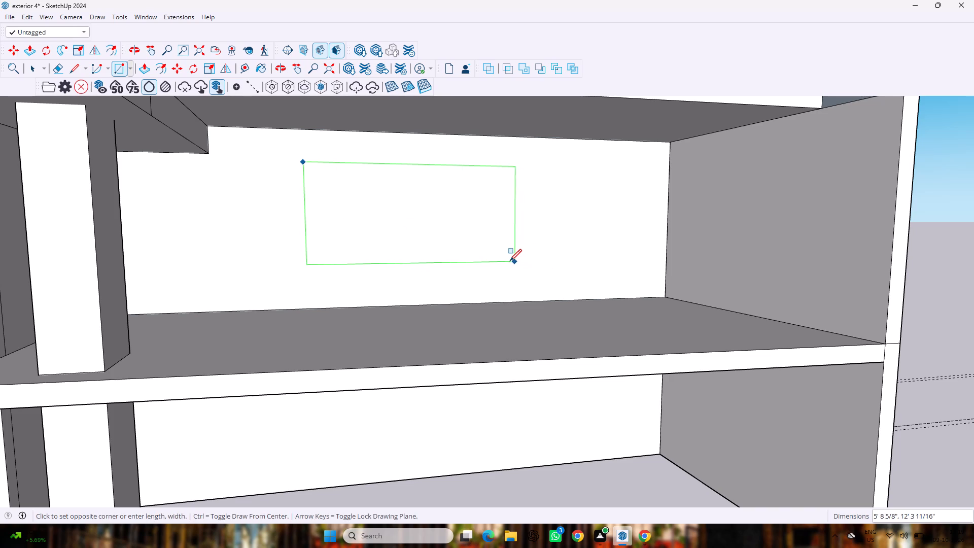
double_click(506, 258)
Push the rectangle on the upper-floor back wall 9" into the wall and check it against the facade.
key("p")
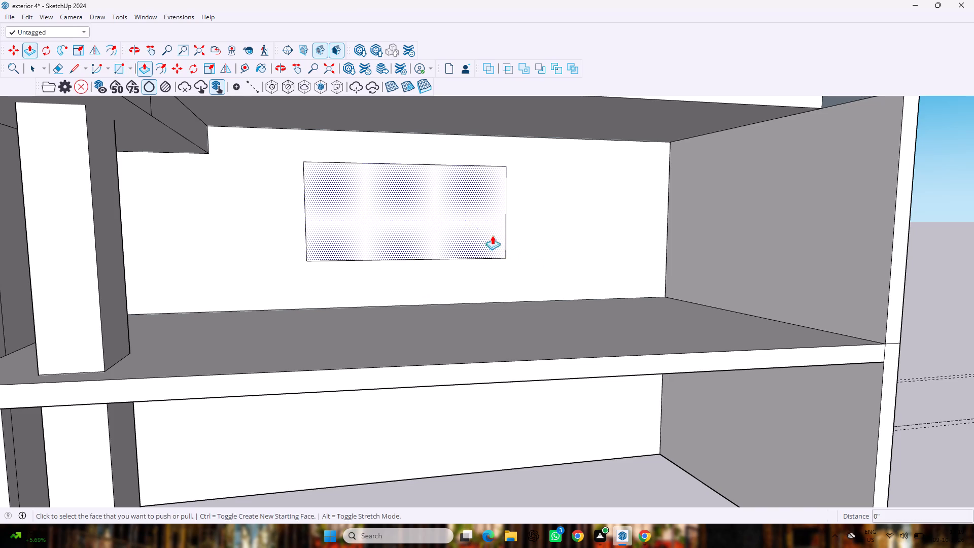
left_click_drag(471, 215, 315, 172)
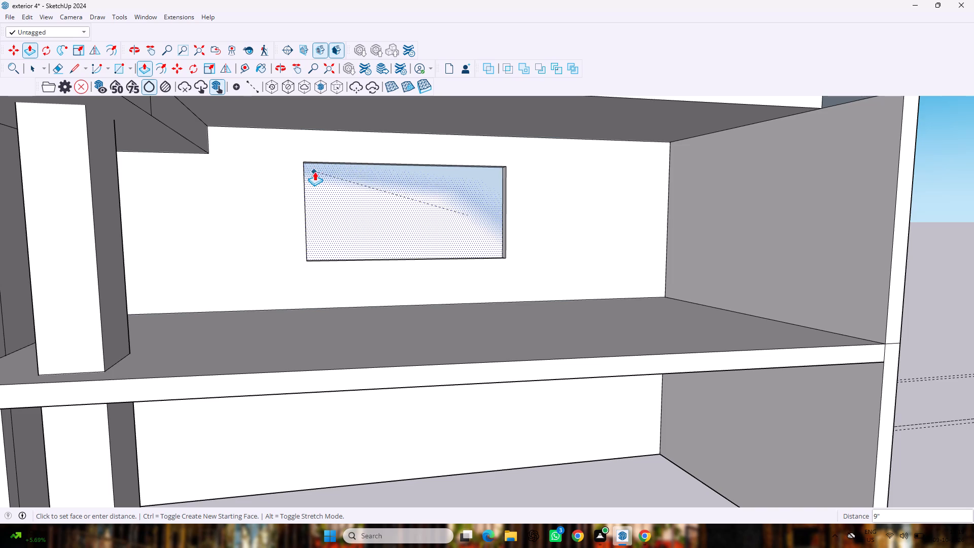
left_click_drag(315, 172, 306, 167)
middle_click_drag(393, 219, 421, 303)
scroll(422, 305, "down", 6)
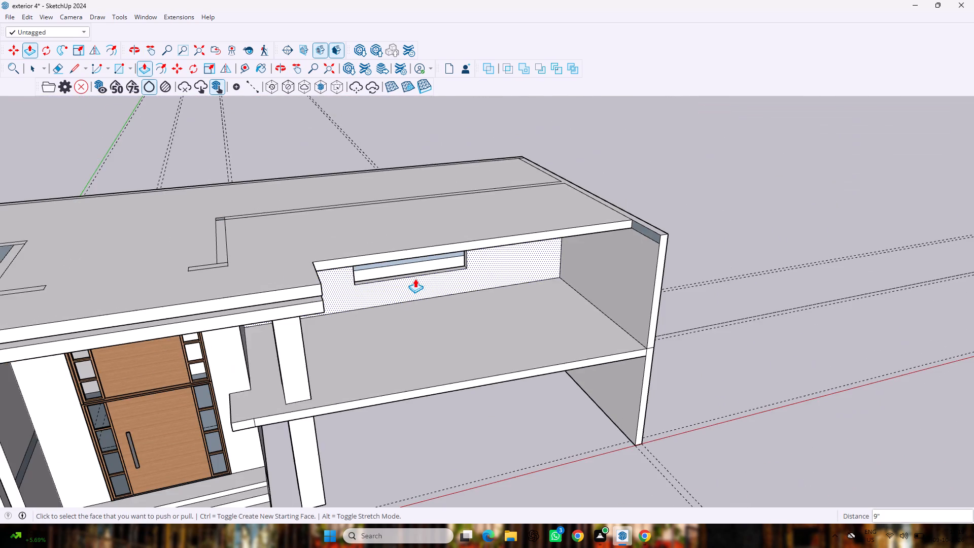
middle_click_drag(411, 335, 421, 251)
scroll(421, 251, "down", 8)
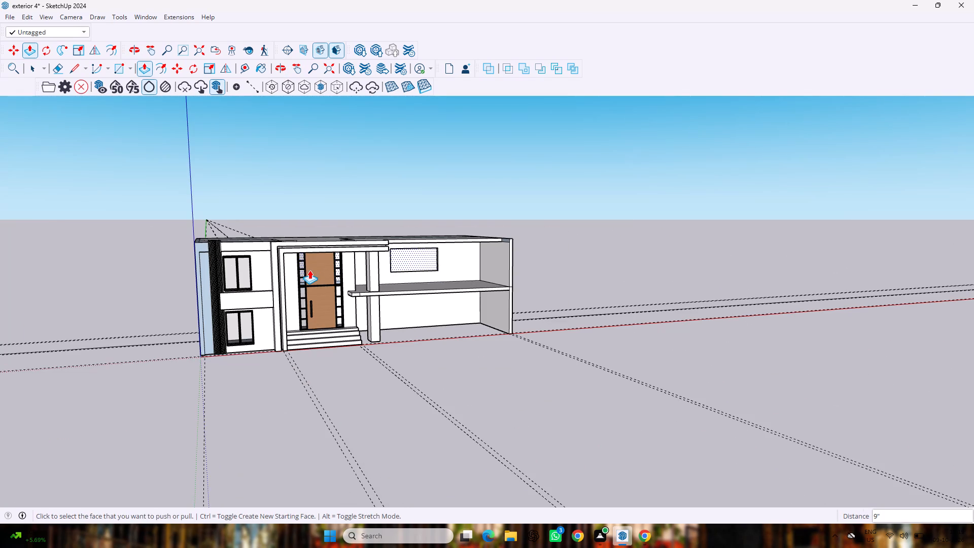
Copy the upper-floor two-sash window from the front and place the copy in the back-wall opening's lower-left corner.
key("space")
left_click(227, 270)
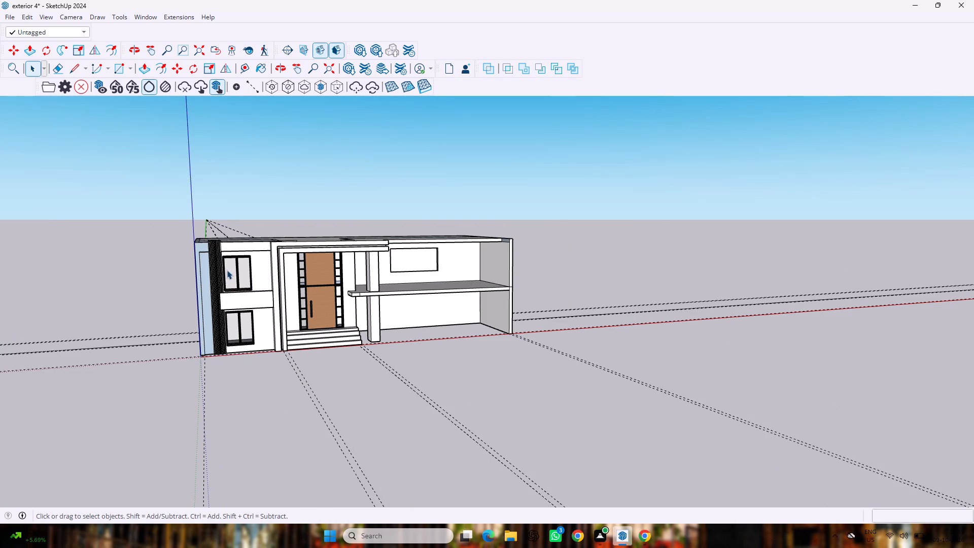
key("ctrl+c")
key("ctrl+v")
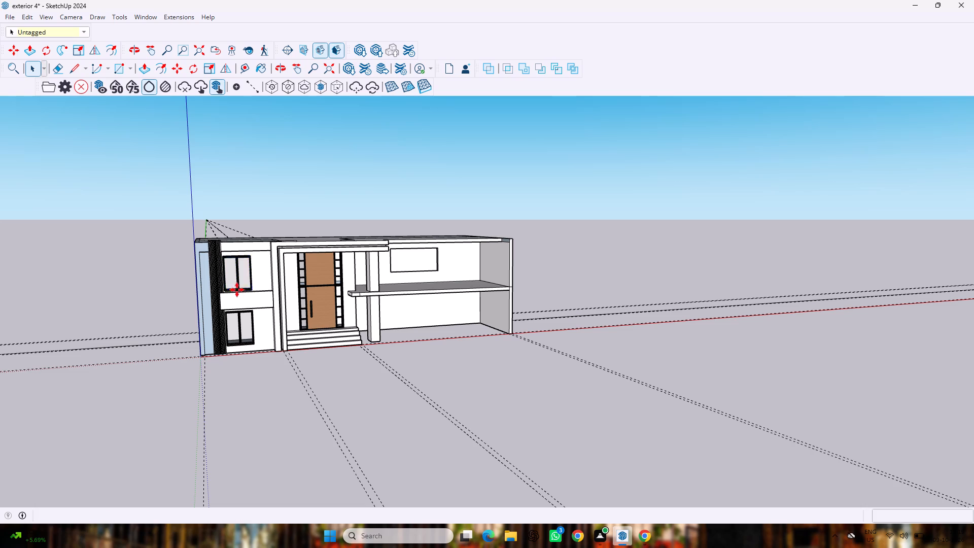
scroll(411, 295, "up", 12)
scroll(371, 223, "up", 5)
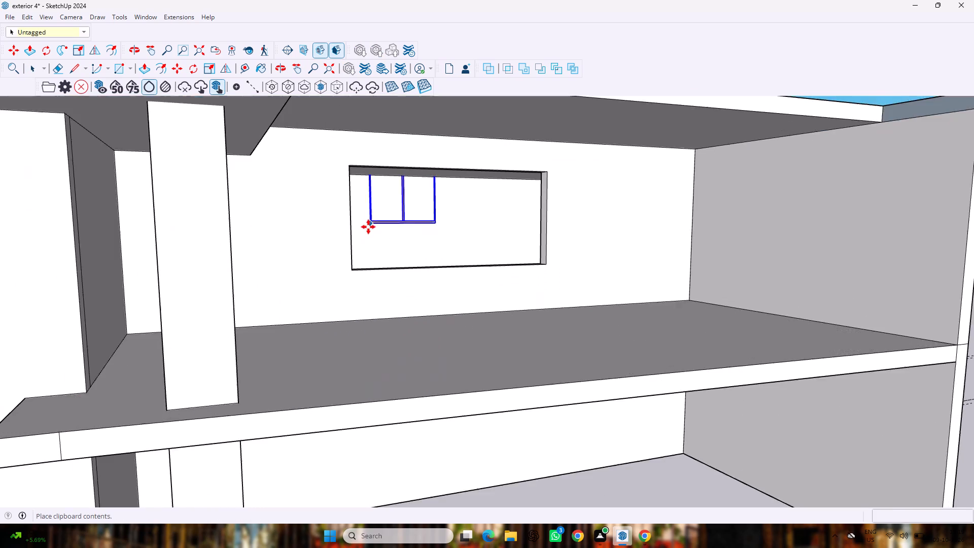
scroll(368, 227, "up", 3)
middle_click_drag(370, 243, 357, 312)
scroll(351, 314, "down", 3)
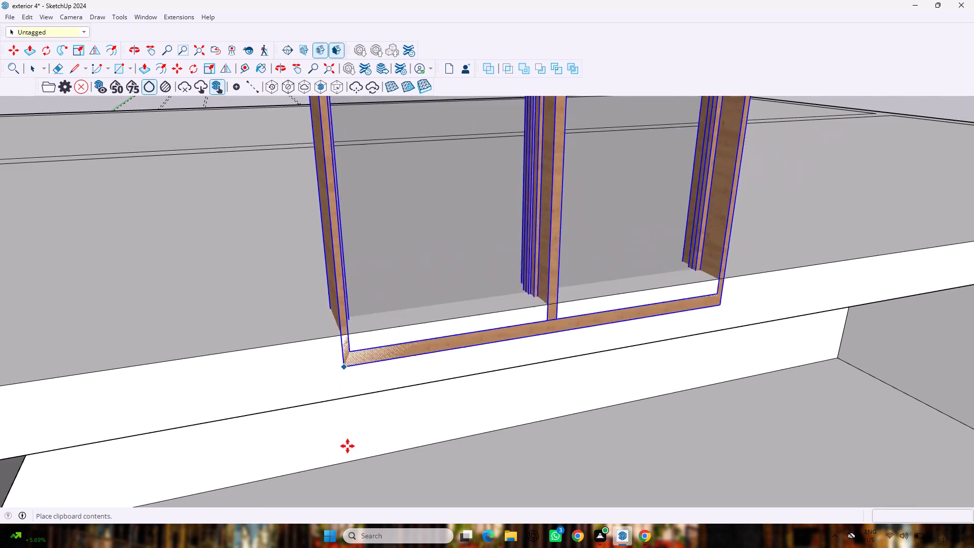
scroll(347, 446, "up", 4)
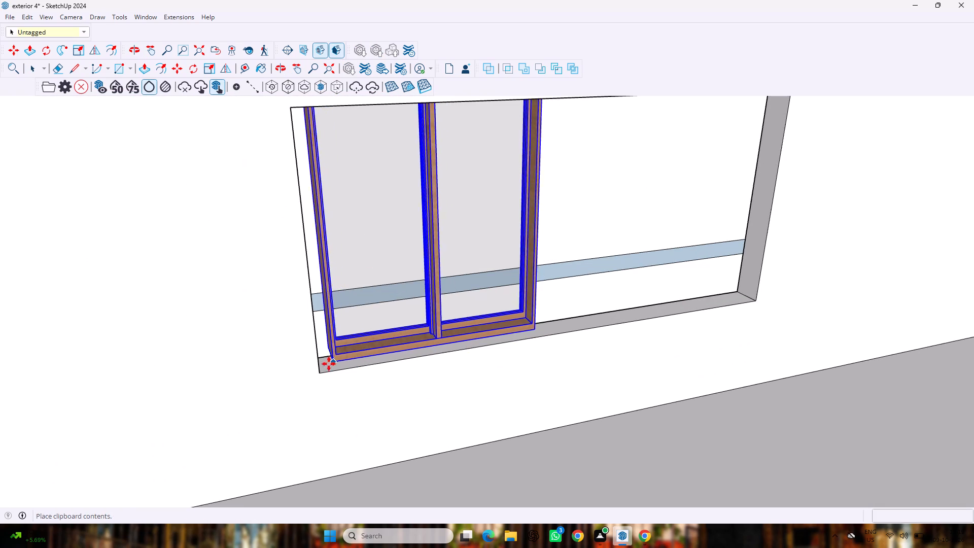
left_click(325, 370)
Place a second copy of the two-sash window at the right end of the back-wall opening, on its sill.
scroll(465, 345, "down", 4)
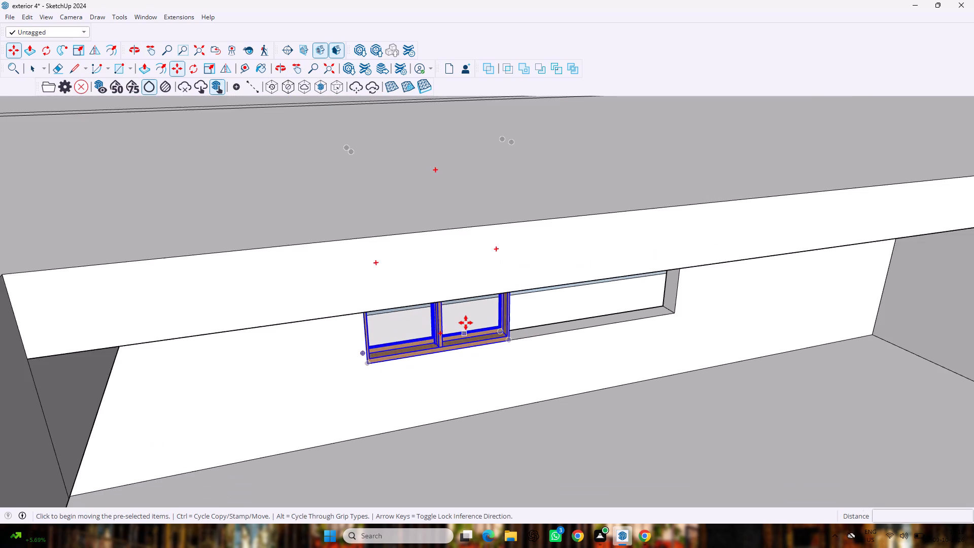
scroll(466, 323, "down", 1)
middle_click_drag(470, 321, 470, 263)
scroll(473, 317, "up", 1)
key("ctrl+v")
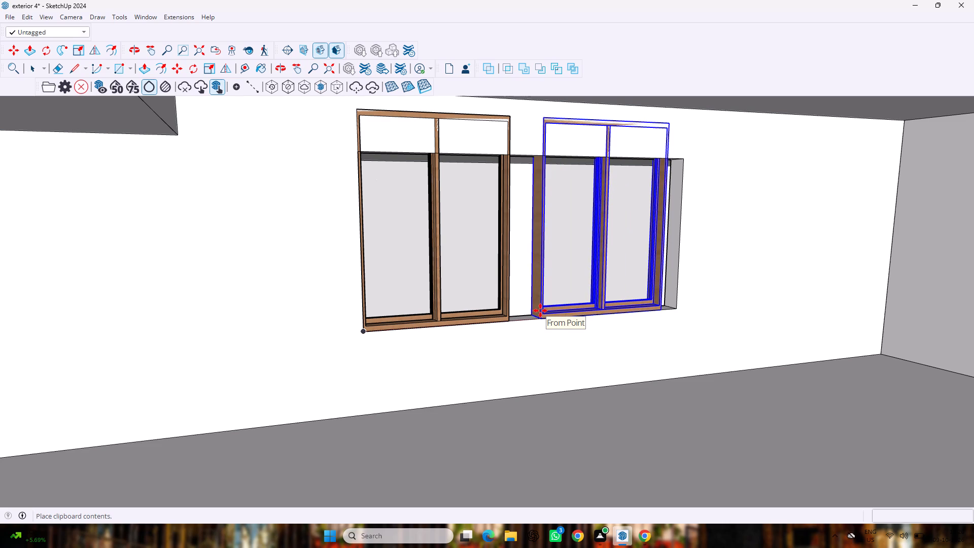
key("Escape")
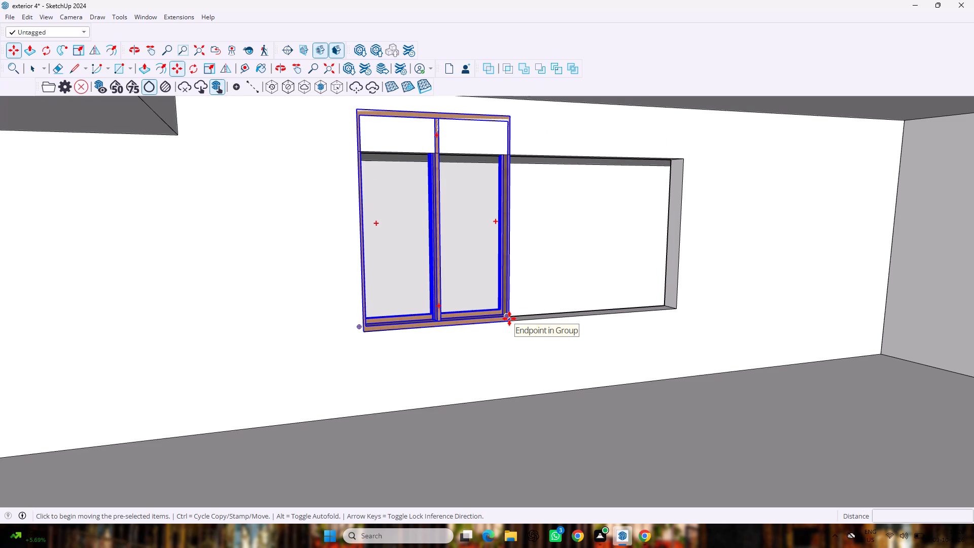
key("ctrl+v")
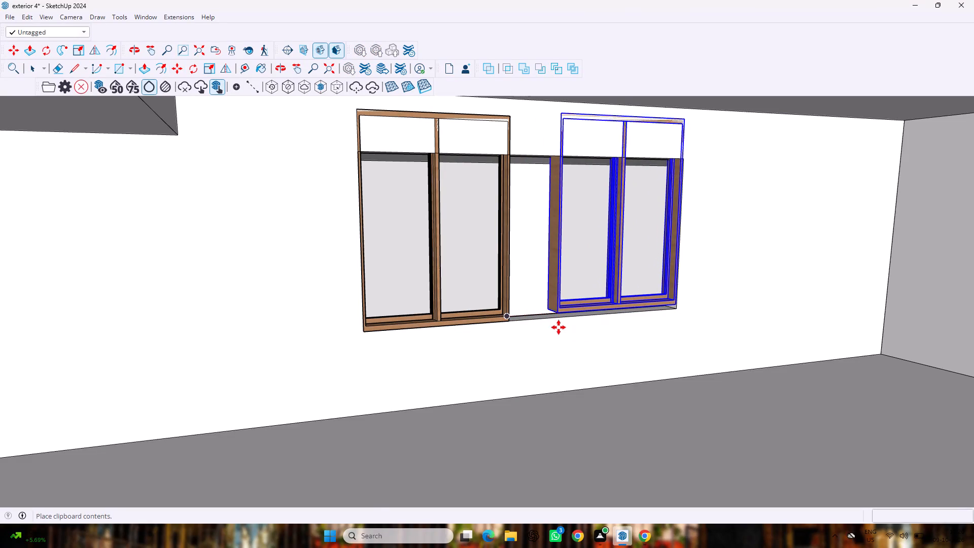
scroll(566, 330, "up", 12)
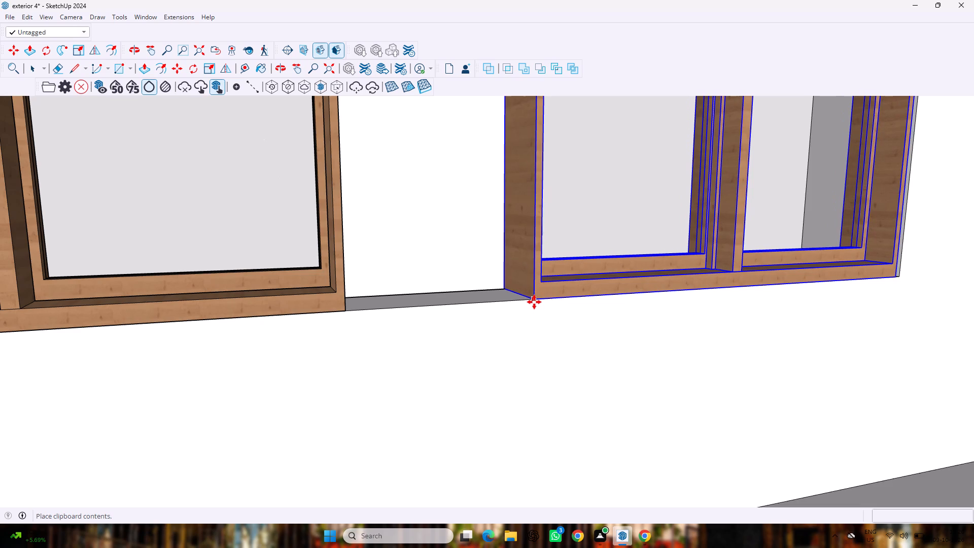
left_click(534, 302)
Scale the right-hand window copy's width out to the opening's right edge.
scroll(533, 301, "down", 14)
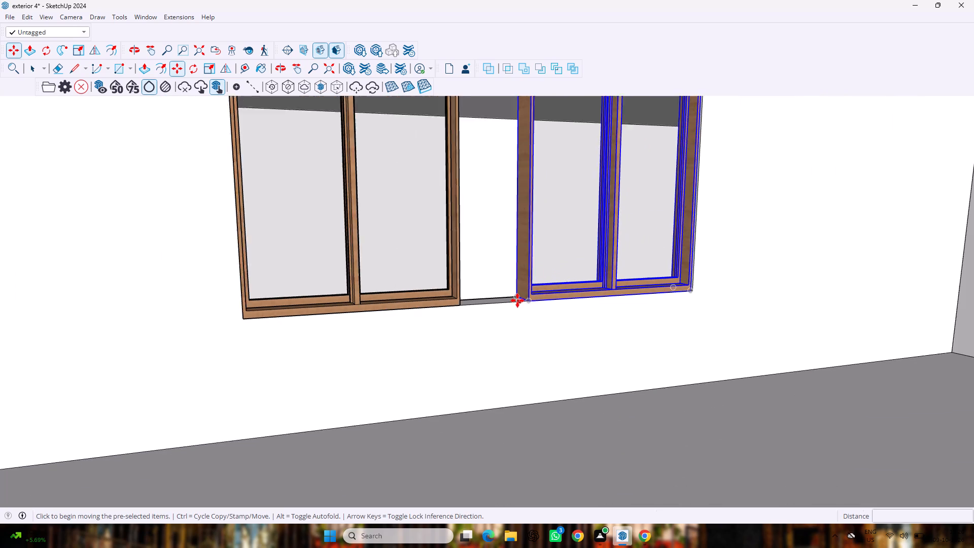
key("s")
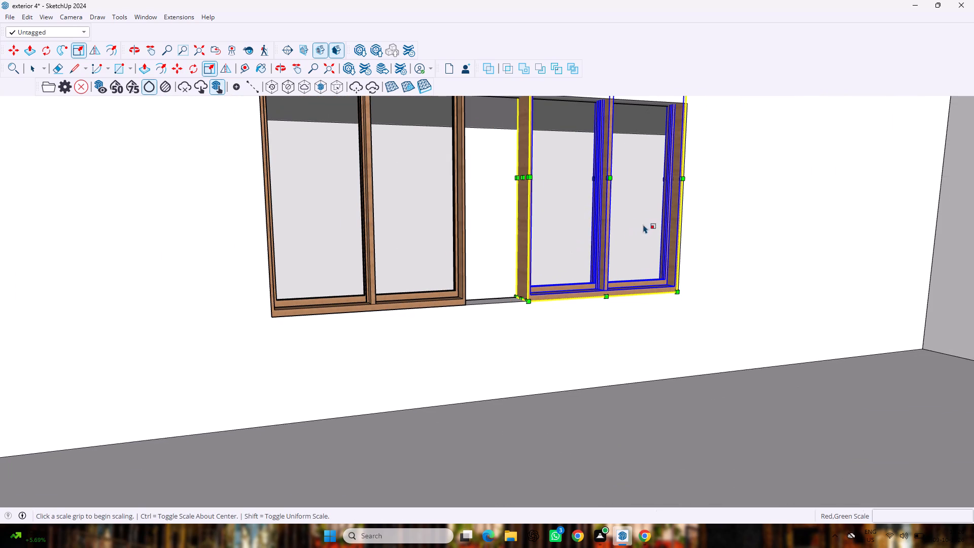
scroll(679, 201, "up", 6)
middle_click_drag(701, 177, 662, 230)
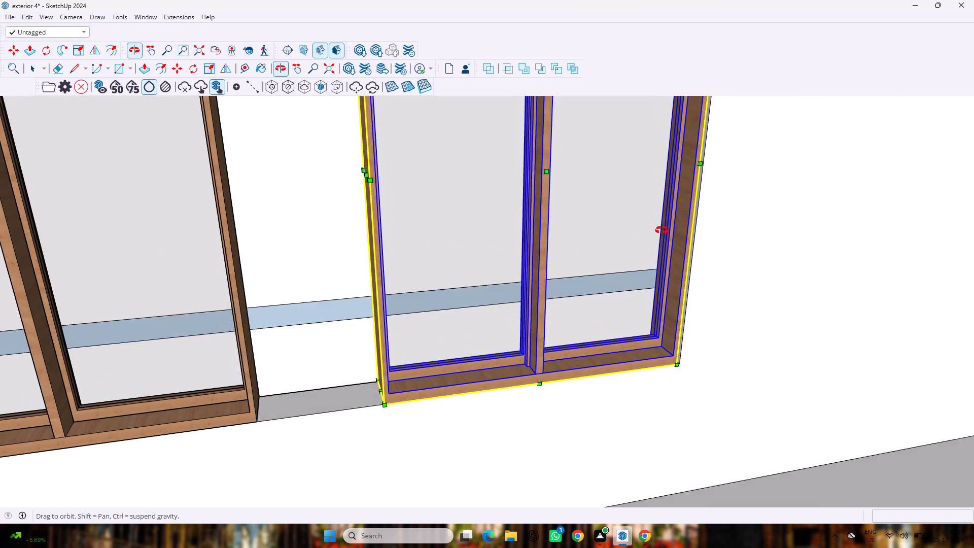
middle_click_drag(662, 230, 504, 220)
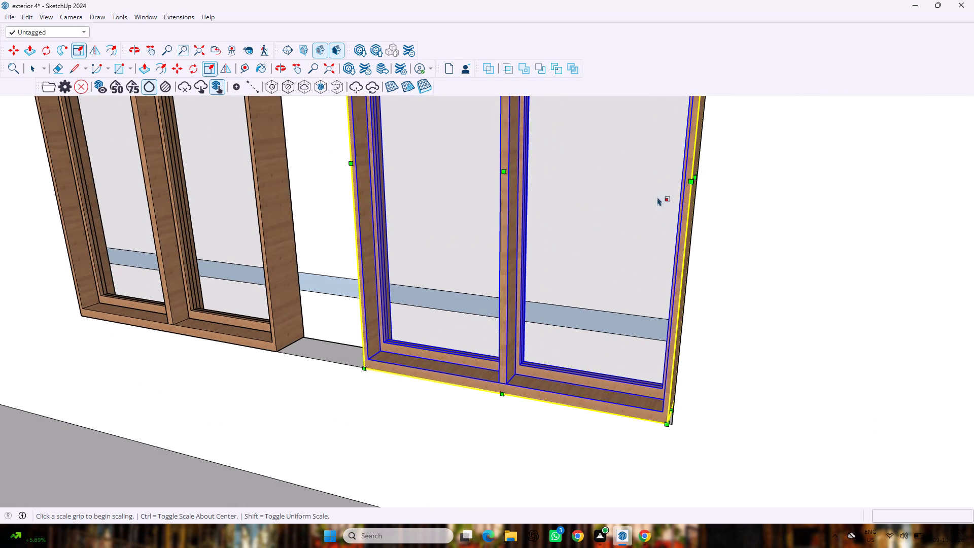
left_click(697, 177)
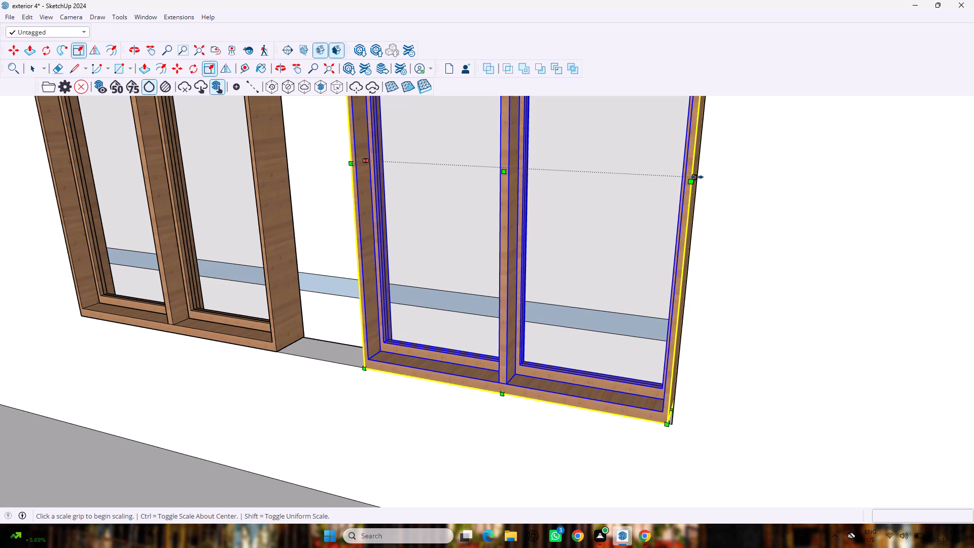
scroll(691, 191, "down", 16)
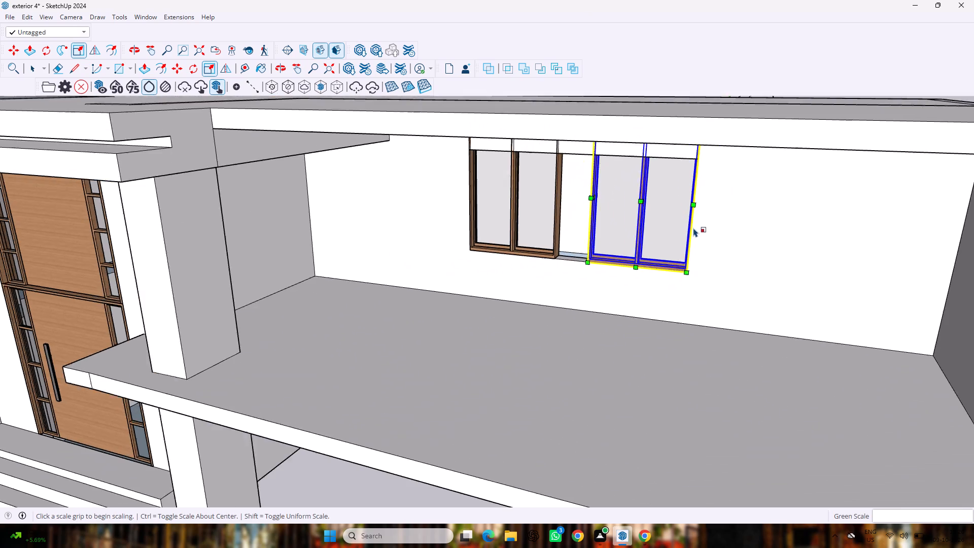
Scale the right-hand window copy down in height until its top frame meets the opening's top edge.
middle_click_drag(646, 164, 650, 142)
scroll(647, 136, "up", 3)
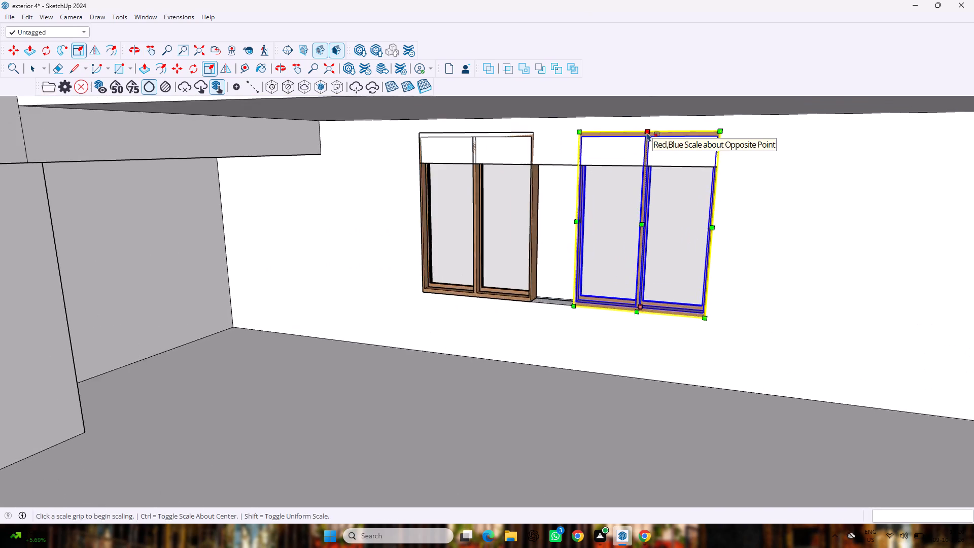
scroll(647, 132, "up", 8)
middle_click_drag(648, 123, 653, 150)
middle_click(653, 150)
scroll(653, 150, "down", 12)
scroll(628, 250, "up", 1)
middle_click_drag(628, 250, 648, 162)
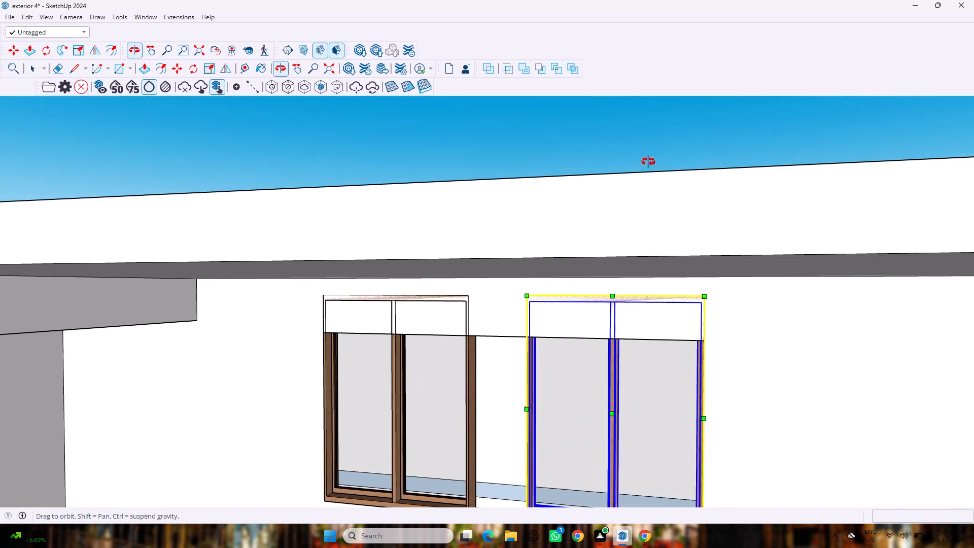
middle_click_drag(648, 162, 648, 161)
left_click_drag(618, 306, 622, 346)
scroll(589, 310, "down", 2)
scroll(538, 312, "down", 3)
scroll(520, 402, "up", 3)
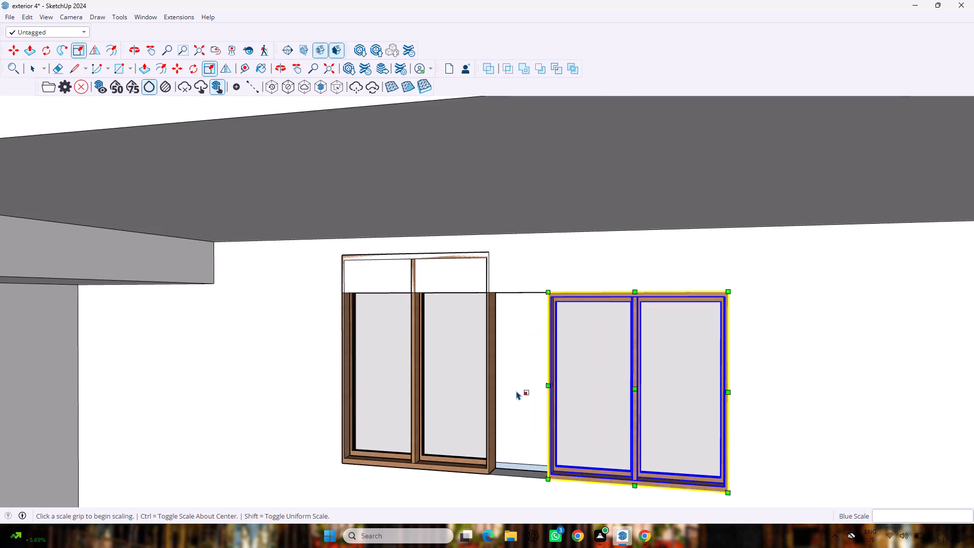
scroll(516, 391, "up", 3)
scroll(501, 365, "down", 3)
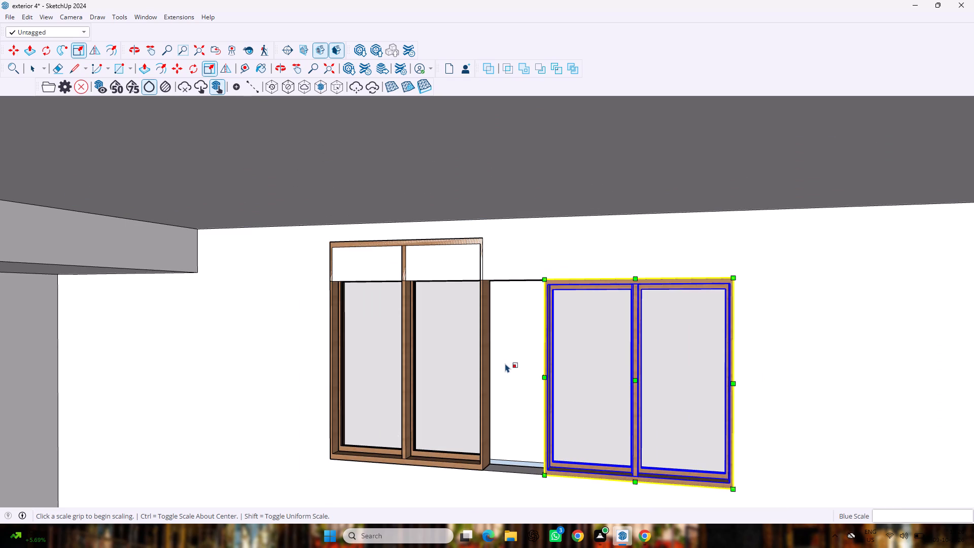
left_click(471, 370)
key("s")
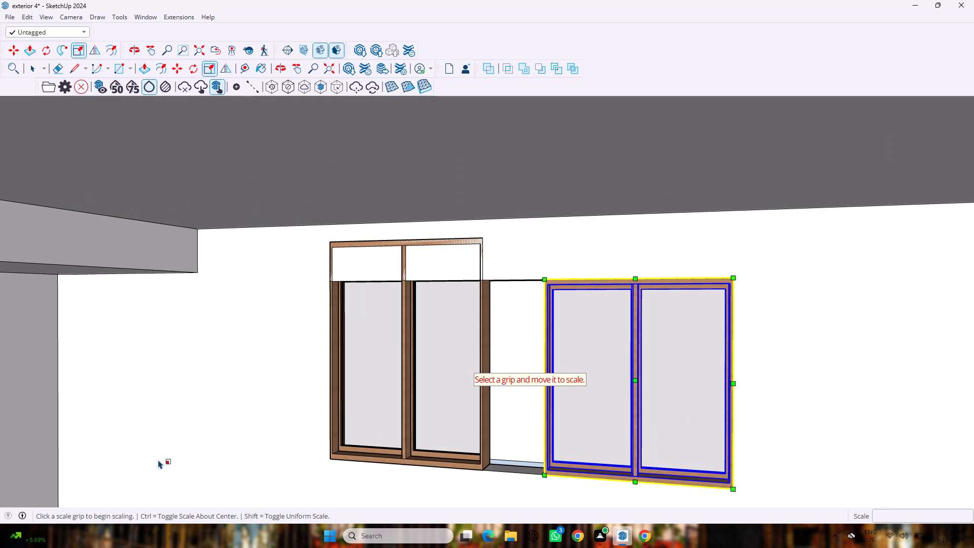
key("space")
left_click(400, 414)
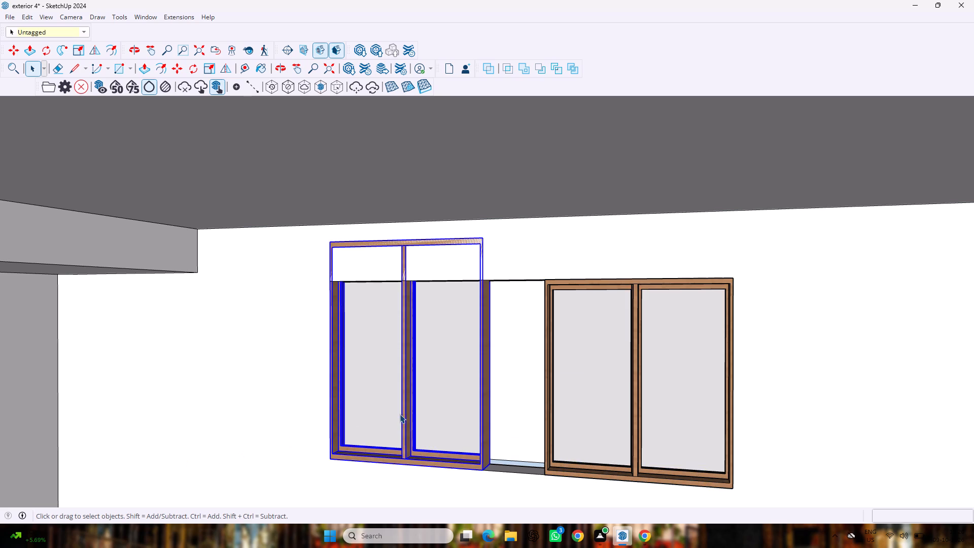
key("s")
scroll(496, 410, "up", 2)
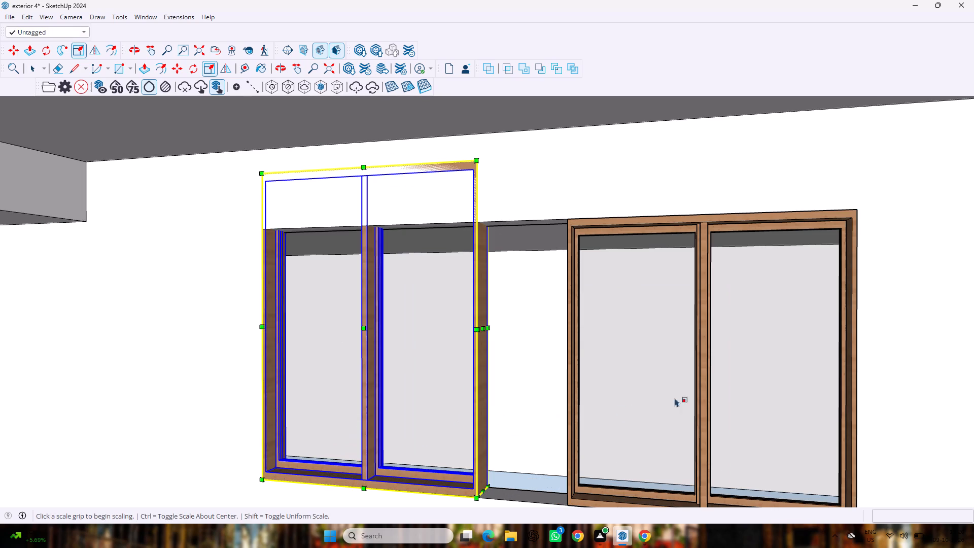
Widen the right-hand window toward the gap between the two windows by a scale factor of 1.06.
key("space")
left_click(698, 384)
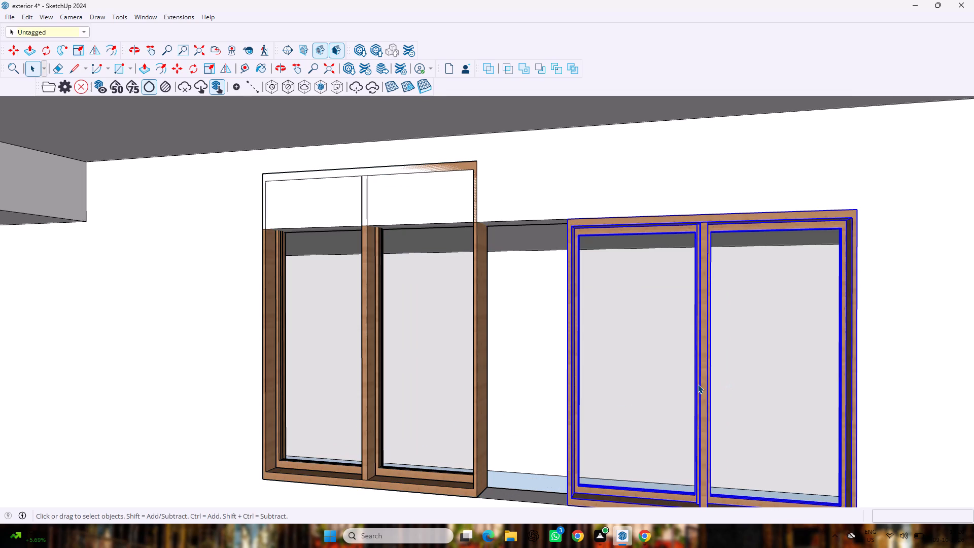
type("ds")
middle_click_drag(621, 384, 778, 380)
scroll(621, 384, "up", 1)
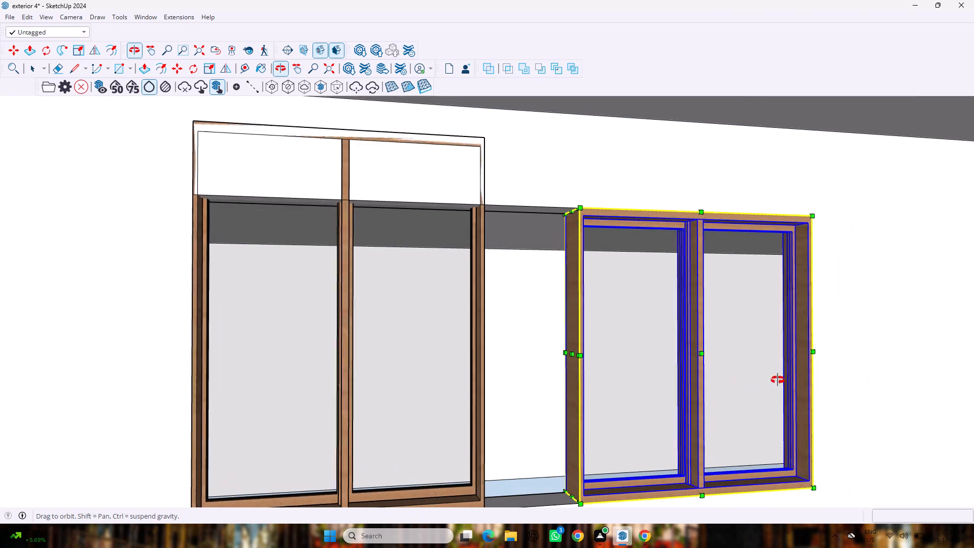
middle_click_drag(778, 380, 814, 386)
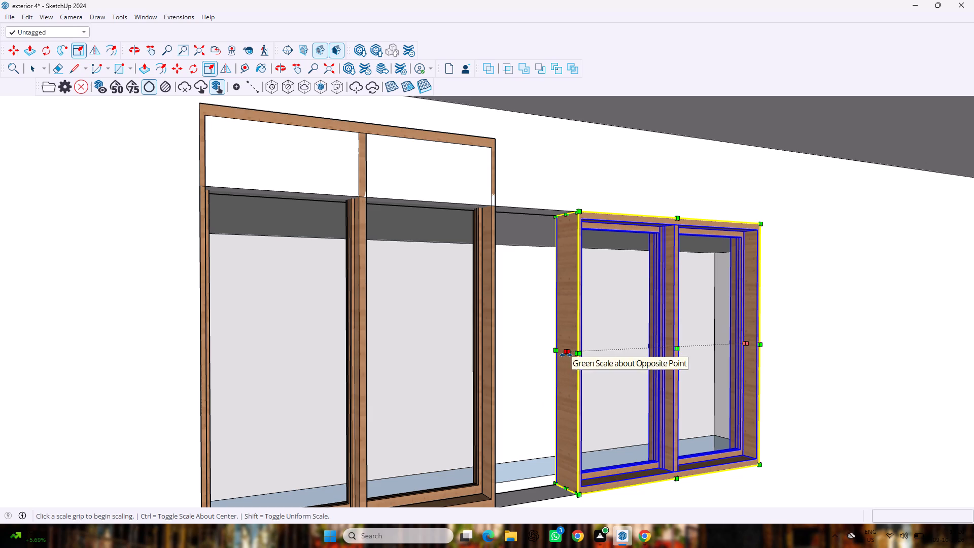
left_click_drag(566, 355, 555, 364)
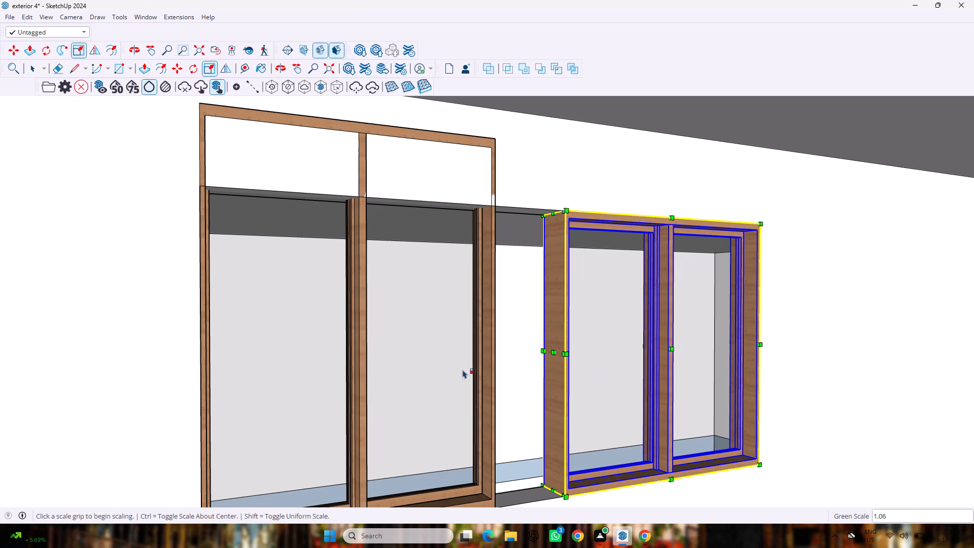
Scale the left-hand window's height by about 0.82 so its top frame meets the opening's top edge.
key("space")
left_click(420, 369)
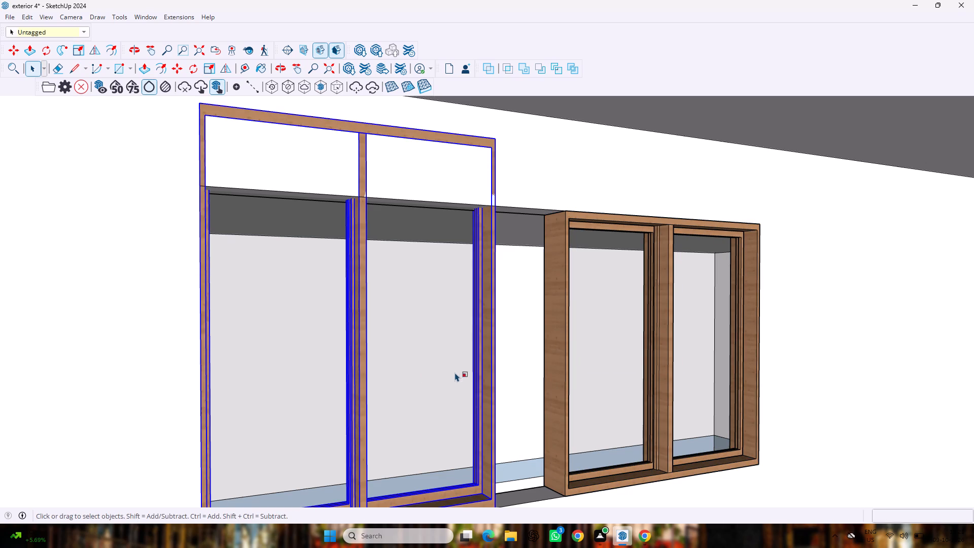
key("s")
middle_click_drag(533, 368, 402, 364)
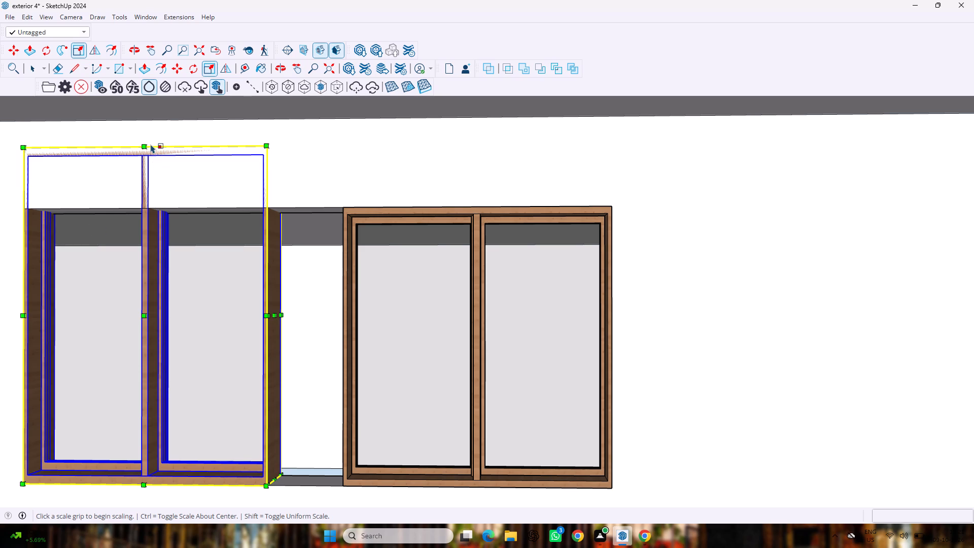
left_click_drag(152, 152, 147, 207)
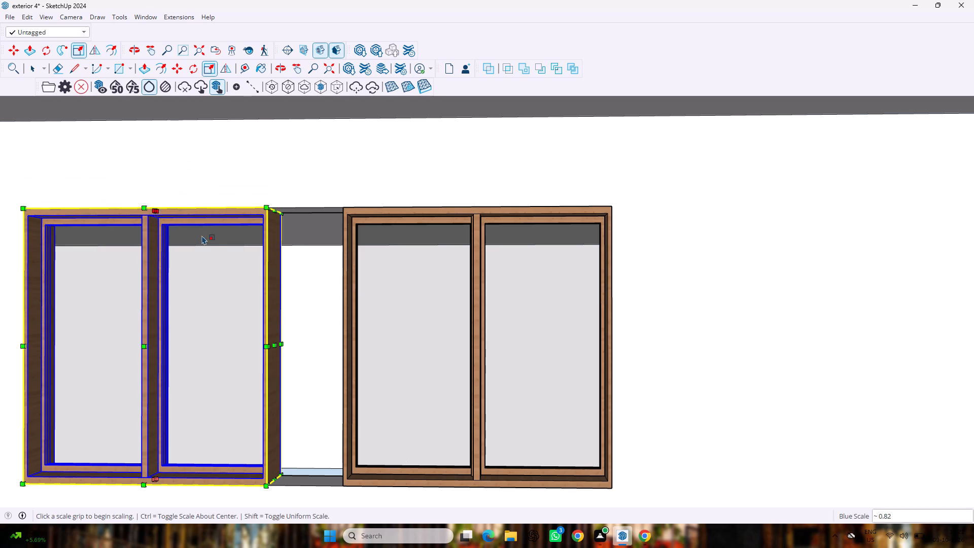
Widen the left-hand window toward the right-hand one, keeping its outer edge fixed.
left_click_drag(278, 350, 286, 360)
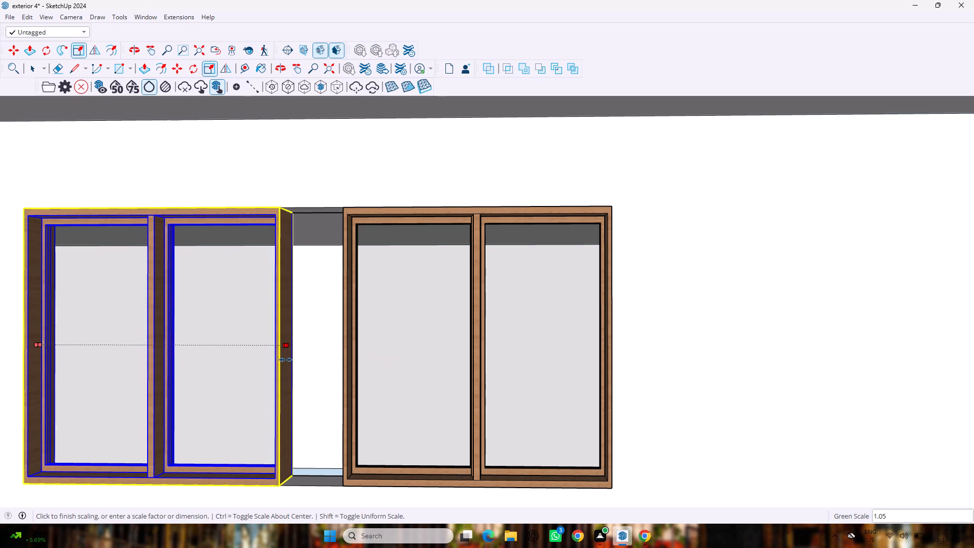
left_click_drag(286, 360, 294, 368)
Widen the right-hand window further toward the left-hand one by a scale factor of 1.11.
middle_click_drag(326, 341, 333, 345)
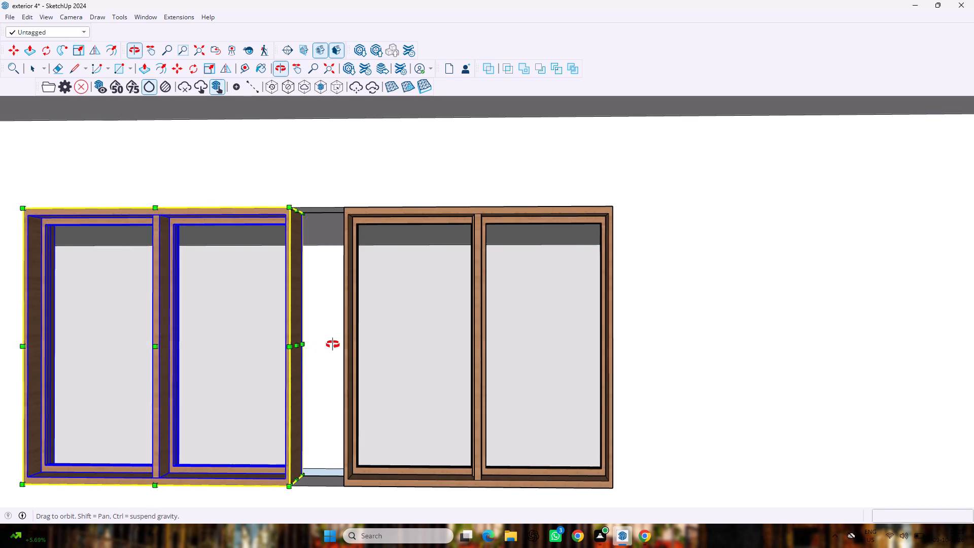
middle_click_drag(333, 345, 371, 349)
key("space")
left_click(407, 320)
middle_click_drag(342, 325, 381, 351)
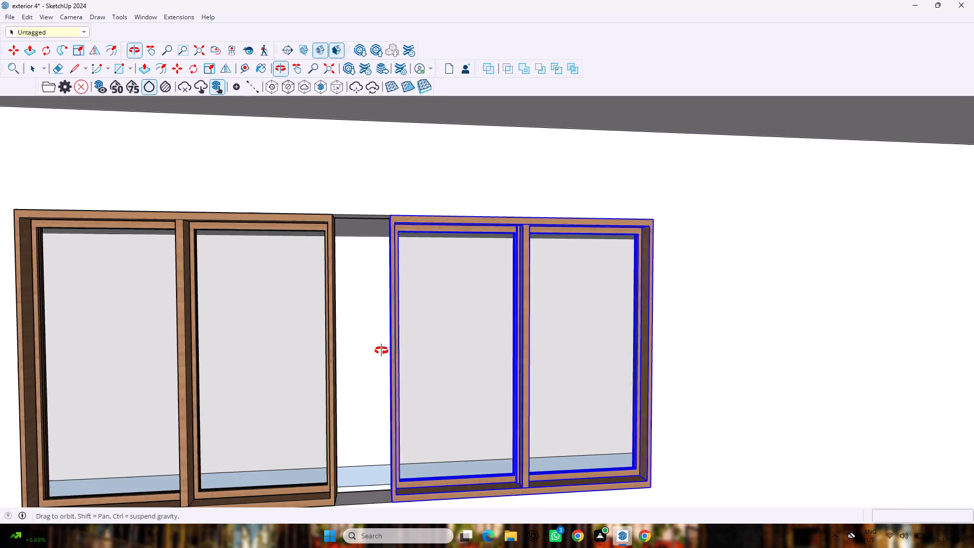
middle_click_drag(381, 351, 410, 353)
key("s")
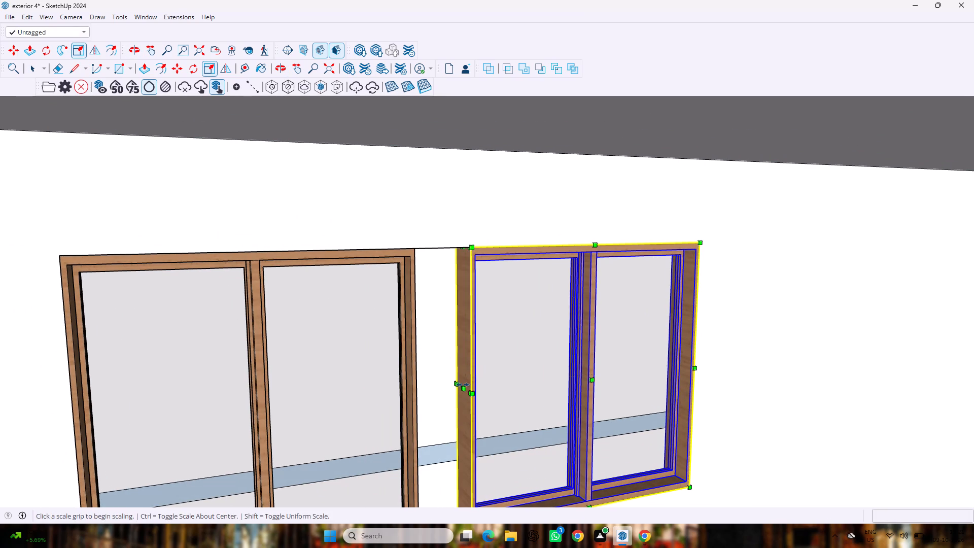
left_click_drag(463, 390, 437, 397)
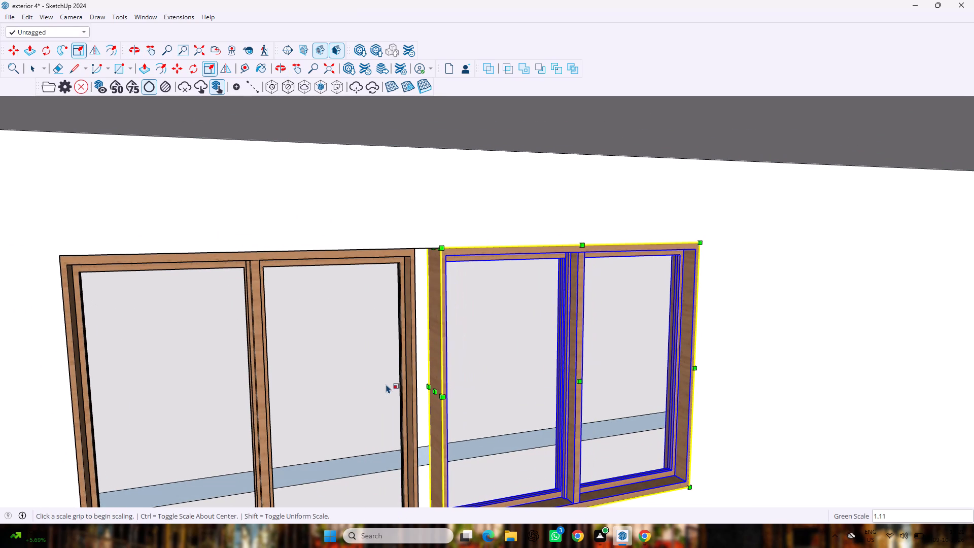
Widen the left-hand window until its inner edge meets the right-hand window, closing the gap between them.
key("space")
left_click(386, 389)
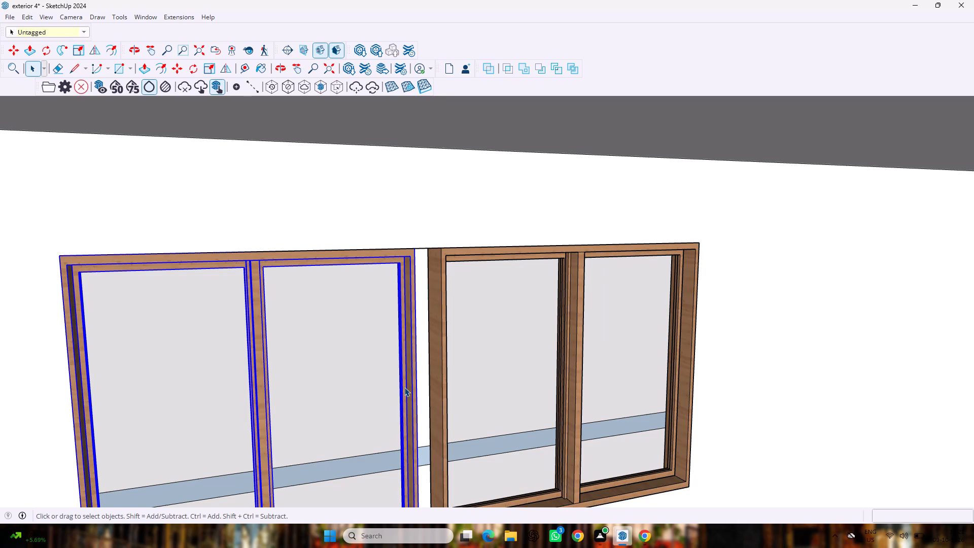
key("s")
middle_click_drag(410, 379, 300, 375)
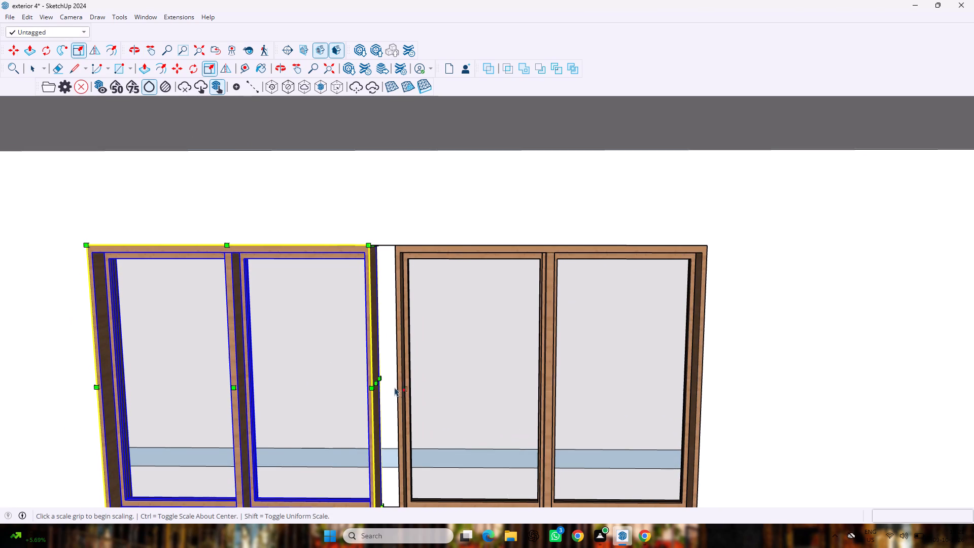
left_click_drag(380, 383, 395, 386)
scroll(404, 391, "down", 6)
key("space")
scroll(403, 384, "down", 2)
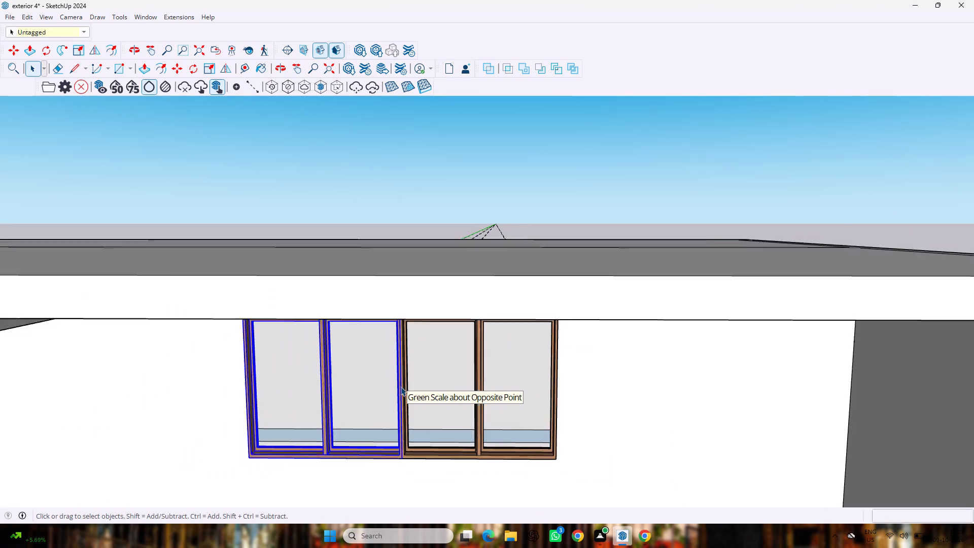
scroll(401, 387, "down", 10)
left_click(689, 316)
Push the front end of the open wing's upper-floor side wall back 17' 3" toward the windowed wall.
middle_click_drag(467, 382, 491, 306)
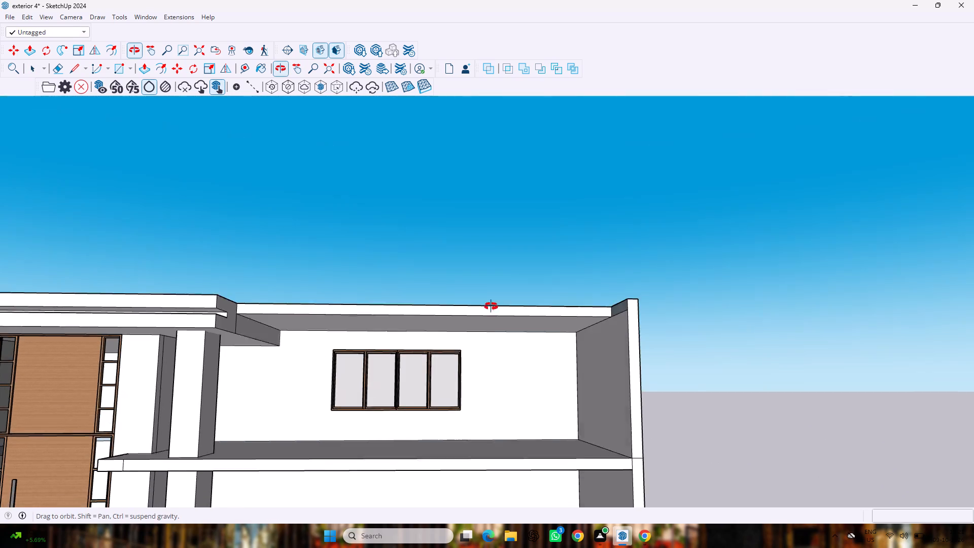
middle_click_drag(491, 306, 491, 308)
scroll(491, 307, "down", 8)
middle_click_drag(490, 331, 502, 384)
scroll(501, 383, "down", 1)
scroll(499, 392, "up", 3)
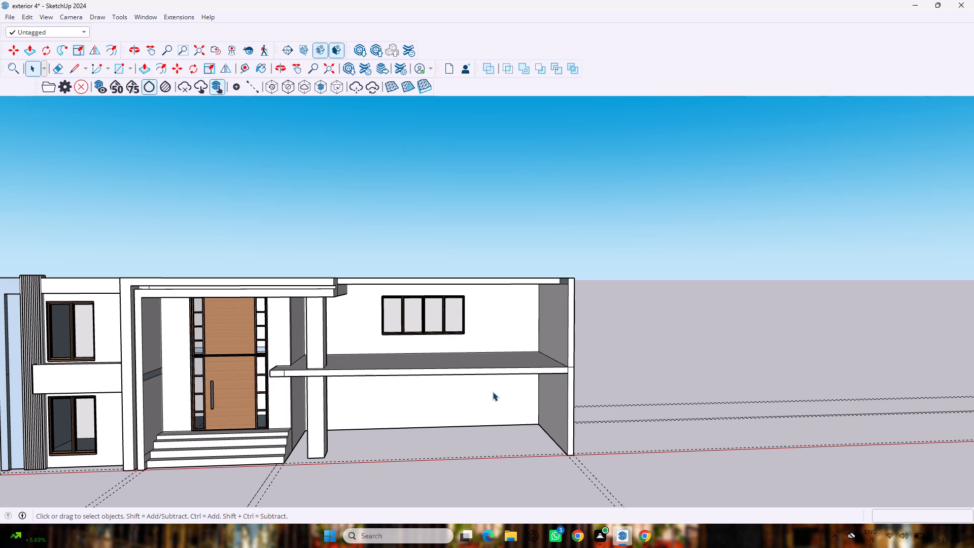
scroll(478, 391, "down", 3)
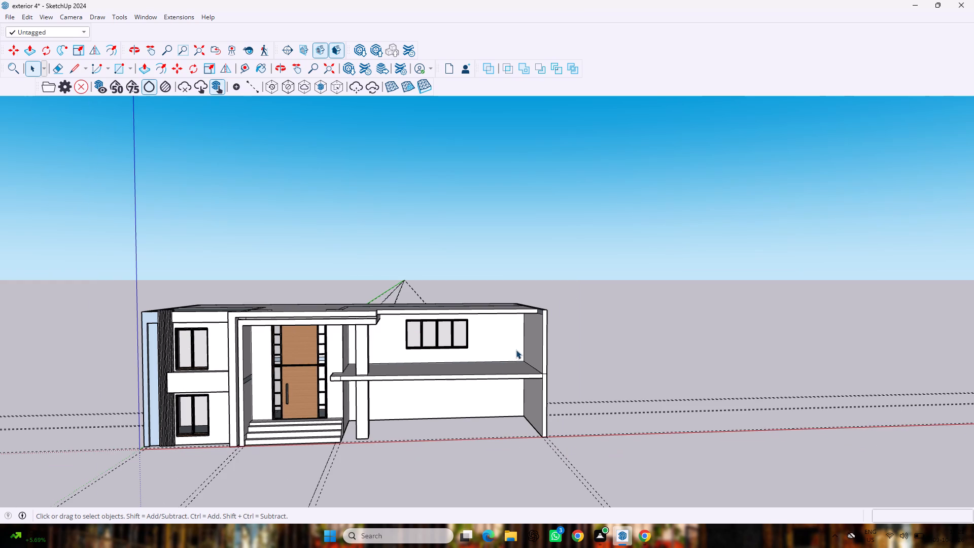
scroll(517, 348, "up", 3)
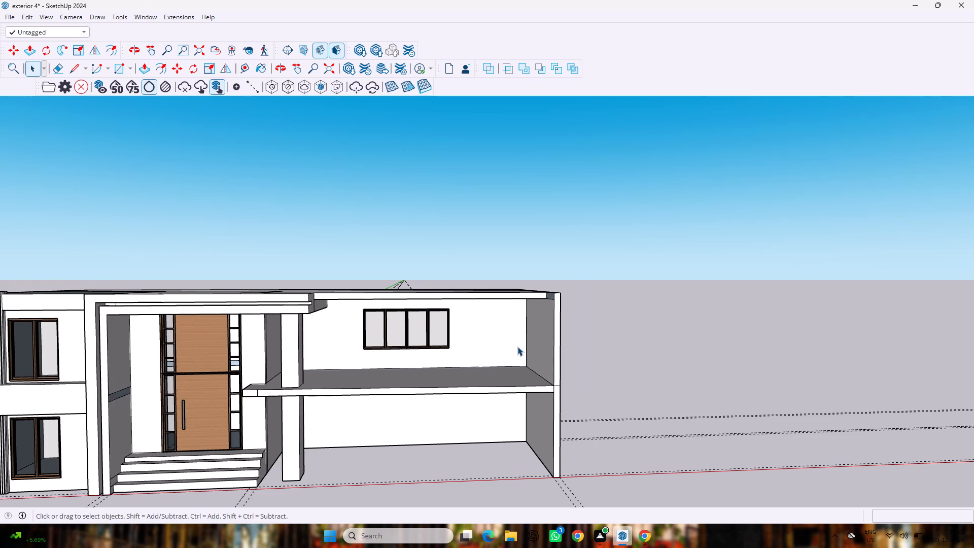
key("p")
left_click_drag(559, 352, 559, 339)
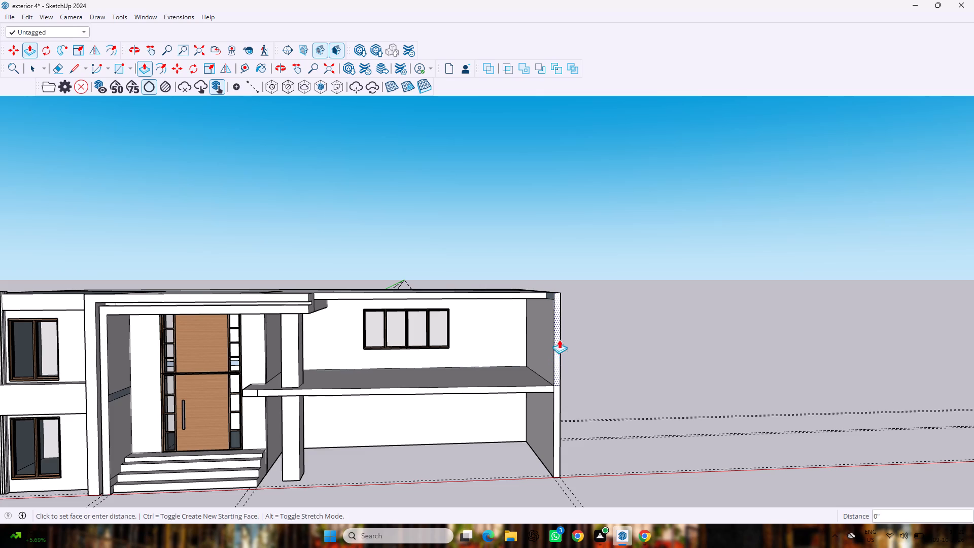
left_click_drag(559, 339, 509, 307)
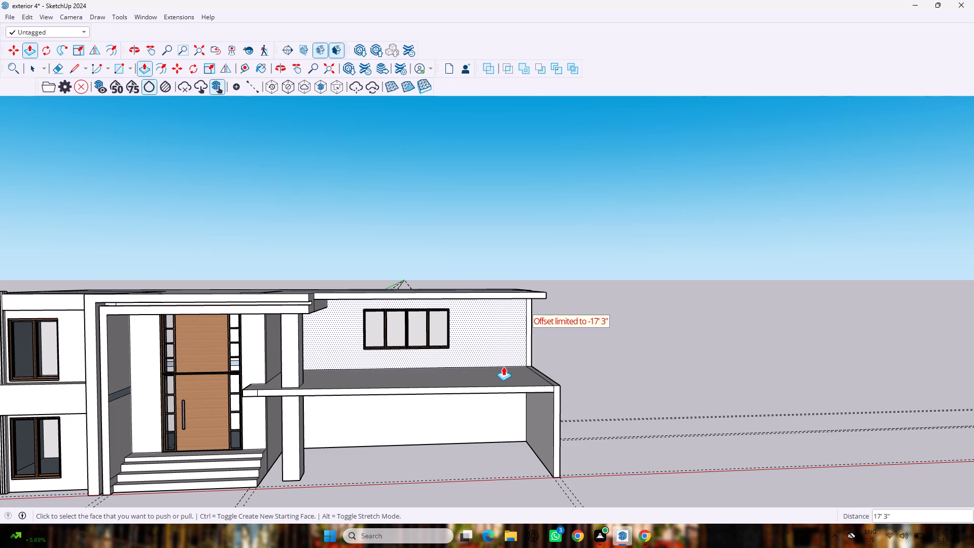
key("space")
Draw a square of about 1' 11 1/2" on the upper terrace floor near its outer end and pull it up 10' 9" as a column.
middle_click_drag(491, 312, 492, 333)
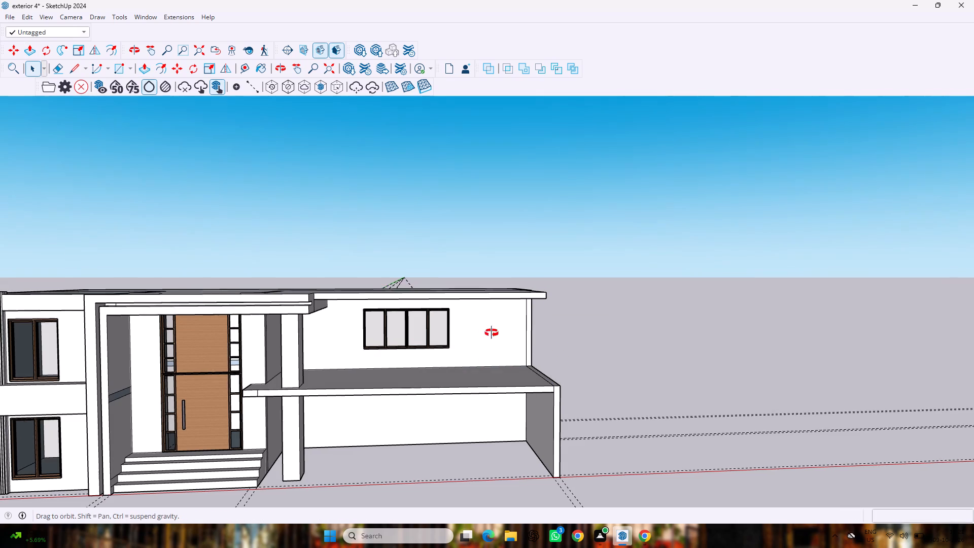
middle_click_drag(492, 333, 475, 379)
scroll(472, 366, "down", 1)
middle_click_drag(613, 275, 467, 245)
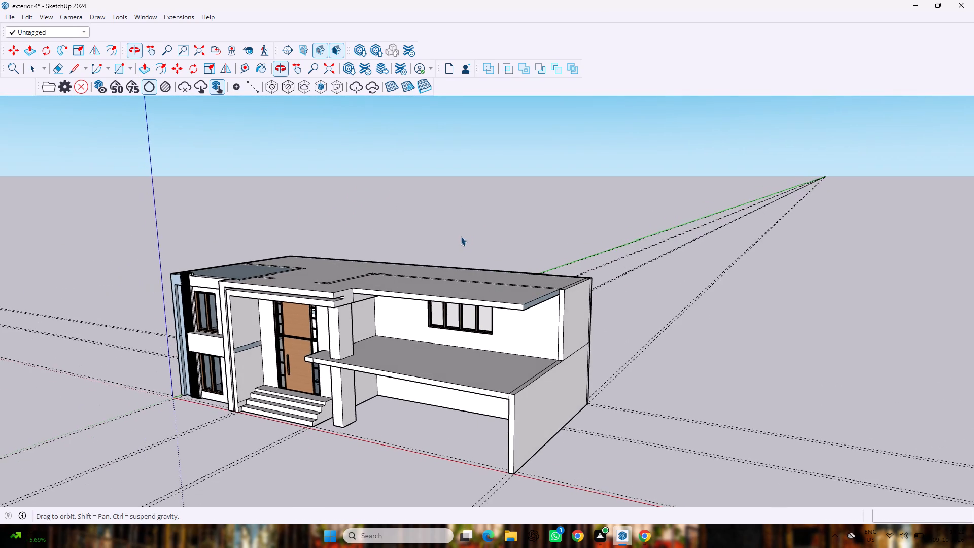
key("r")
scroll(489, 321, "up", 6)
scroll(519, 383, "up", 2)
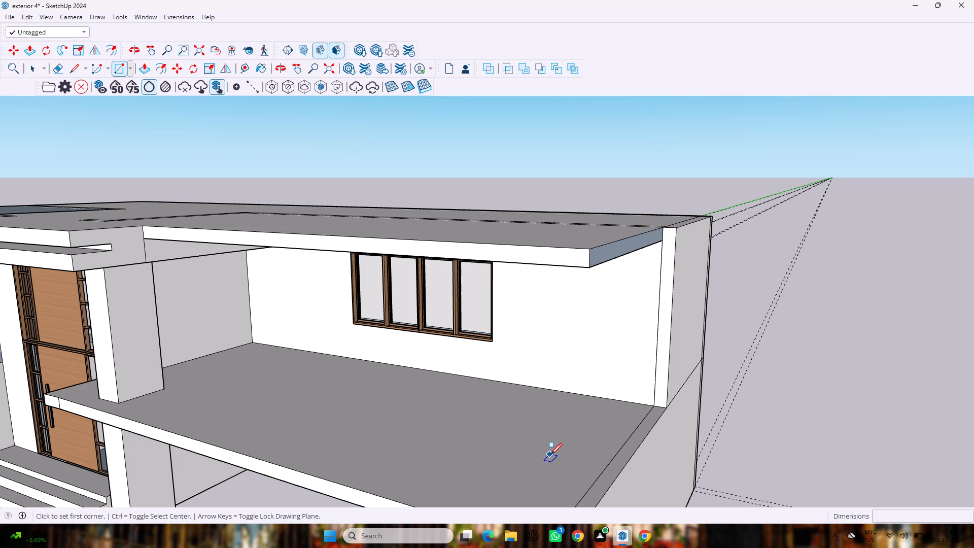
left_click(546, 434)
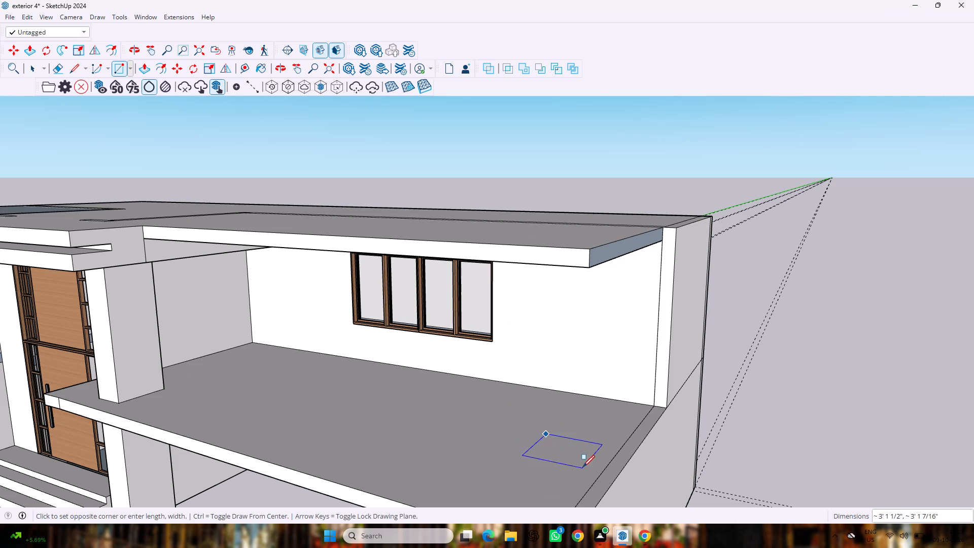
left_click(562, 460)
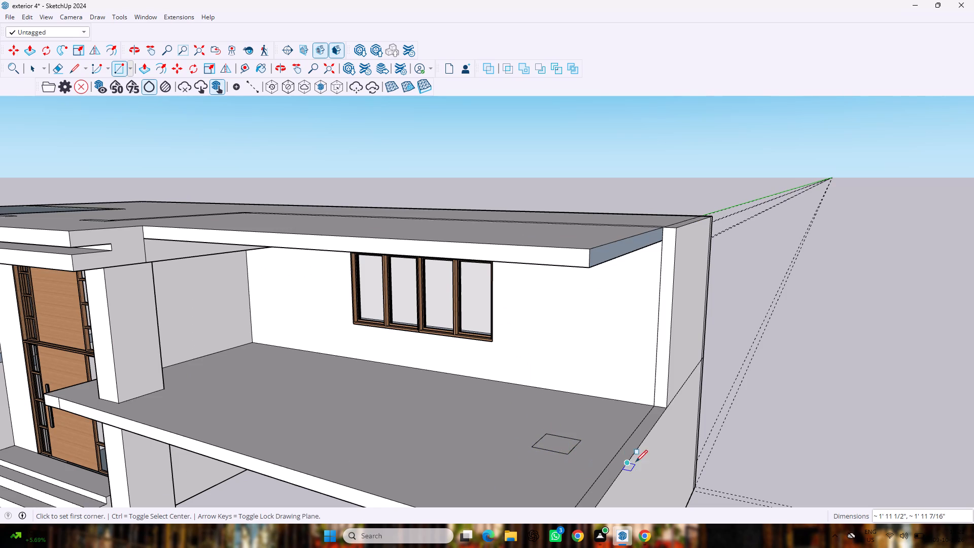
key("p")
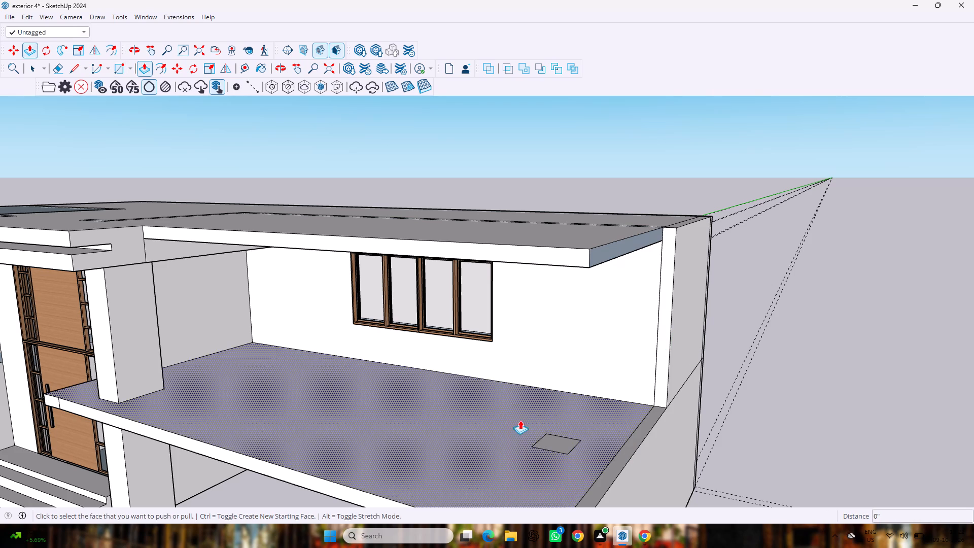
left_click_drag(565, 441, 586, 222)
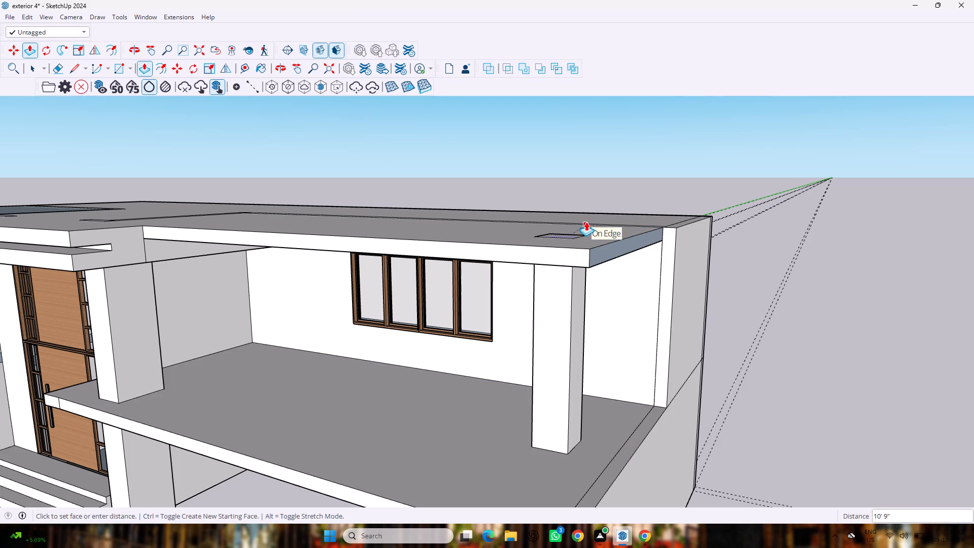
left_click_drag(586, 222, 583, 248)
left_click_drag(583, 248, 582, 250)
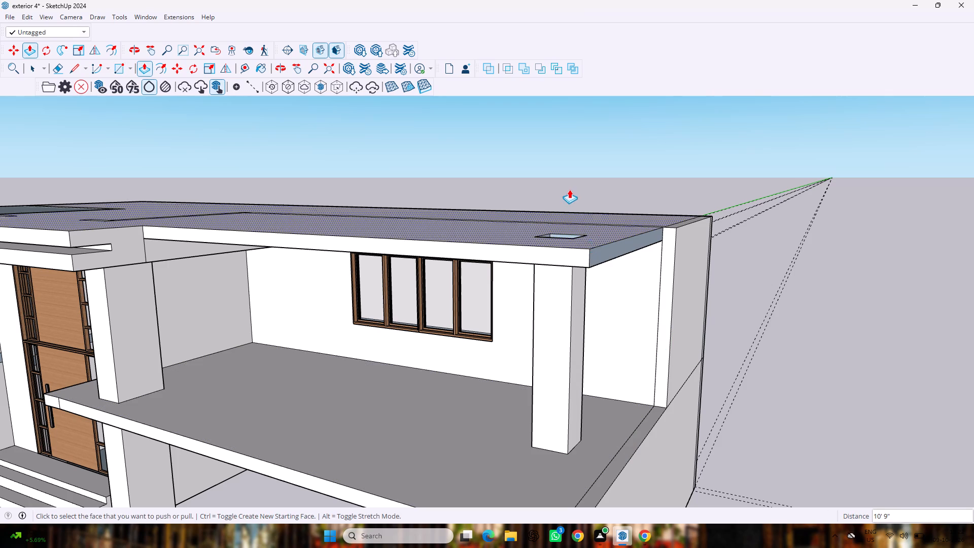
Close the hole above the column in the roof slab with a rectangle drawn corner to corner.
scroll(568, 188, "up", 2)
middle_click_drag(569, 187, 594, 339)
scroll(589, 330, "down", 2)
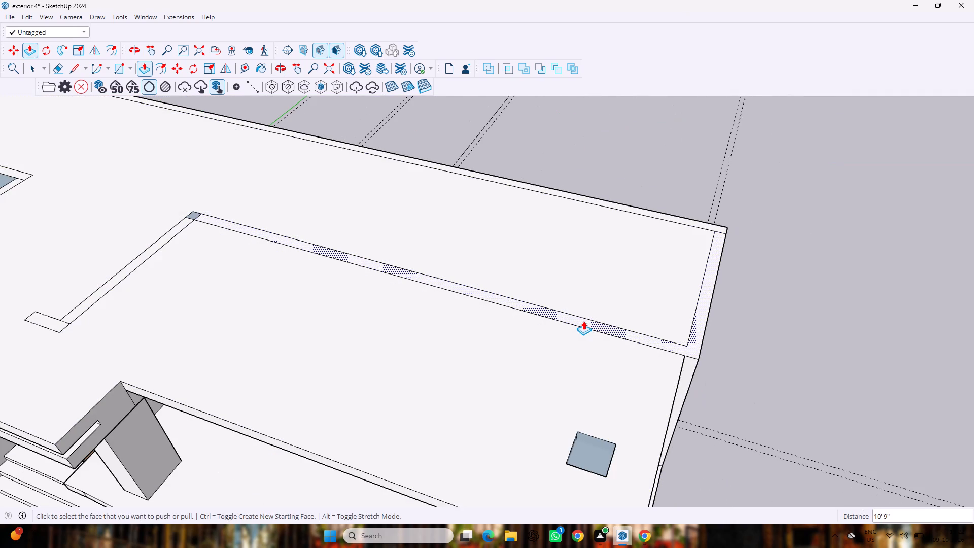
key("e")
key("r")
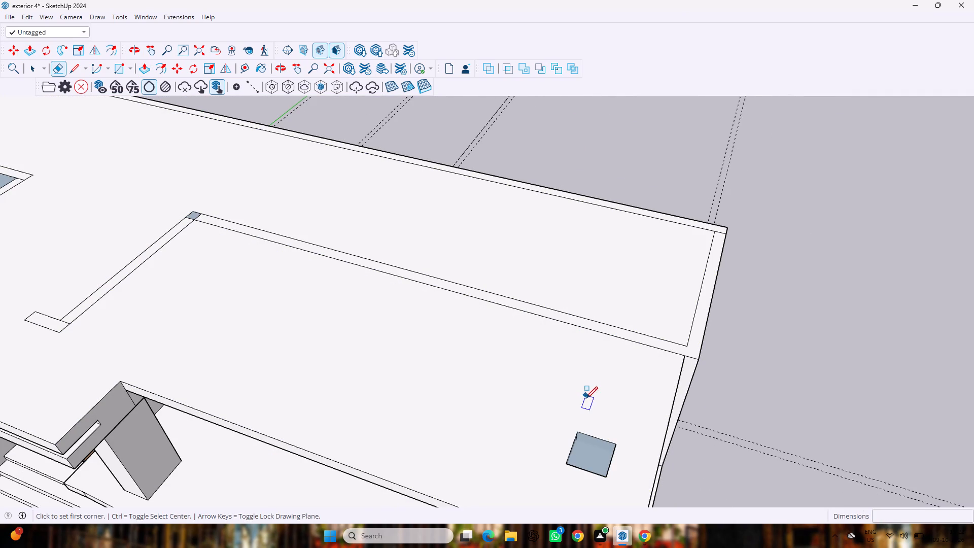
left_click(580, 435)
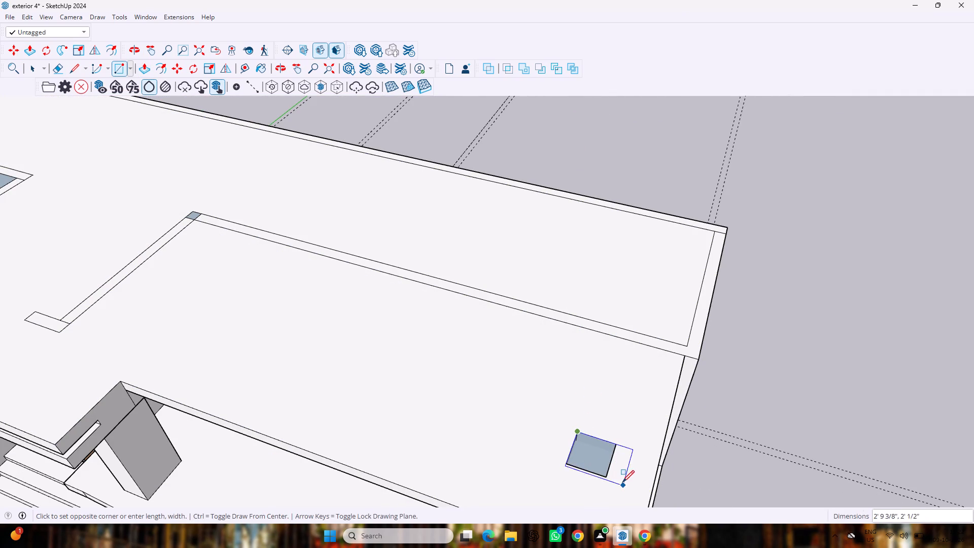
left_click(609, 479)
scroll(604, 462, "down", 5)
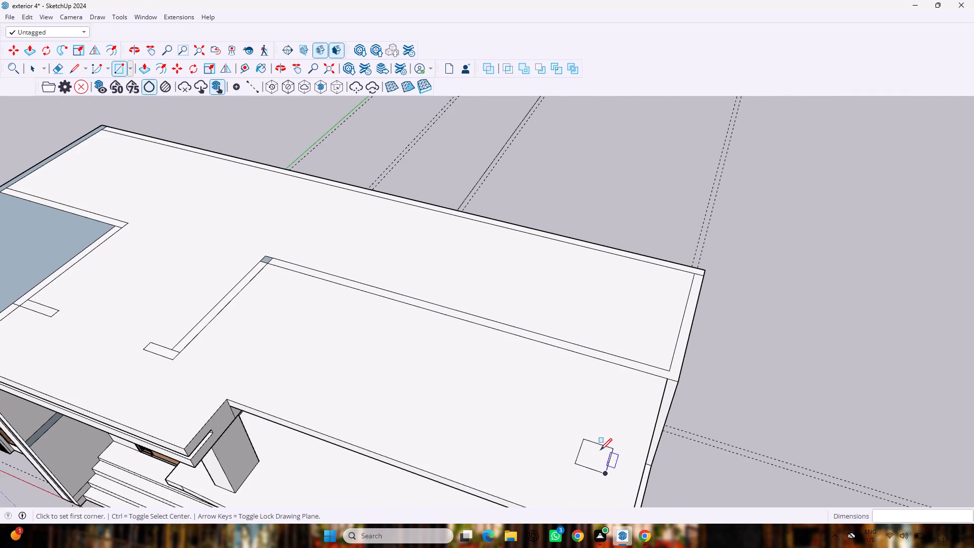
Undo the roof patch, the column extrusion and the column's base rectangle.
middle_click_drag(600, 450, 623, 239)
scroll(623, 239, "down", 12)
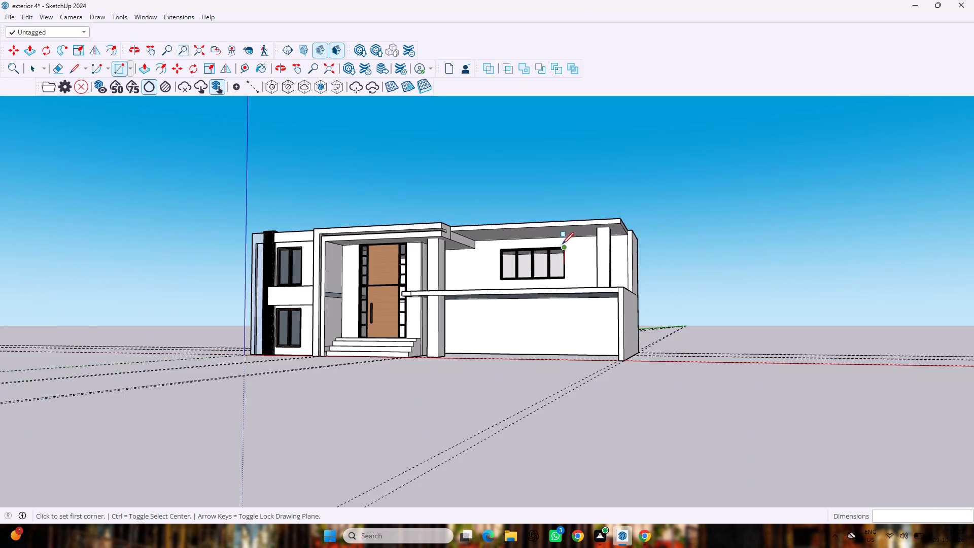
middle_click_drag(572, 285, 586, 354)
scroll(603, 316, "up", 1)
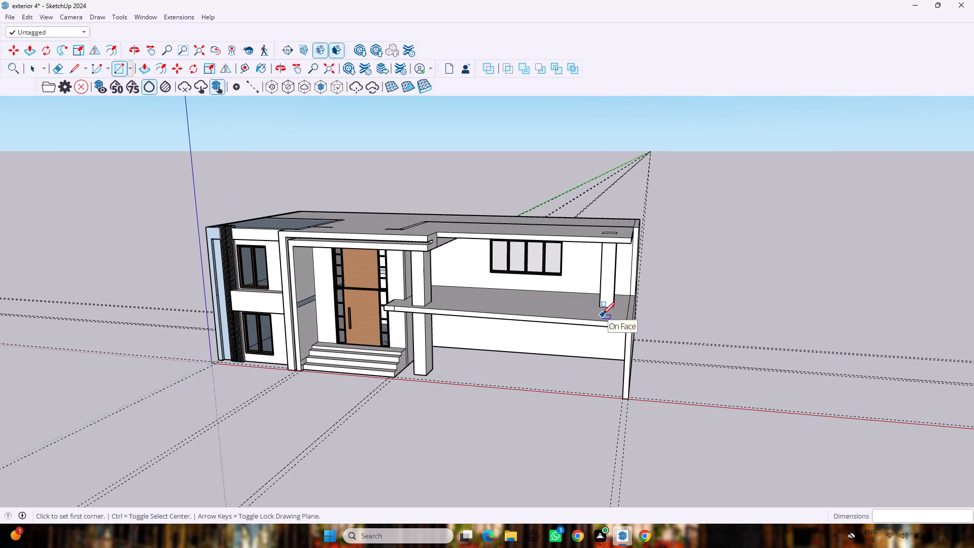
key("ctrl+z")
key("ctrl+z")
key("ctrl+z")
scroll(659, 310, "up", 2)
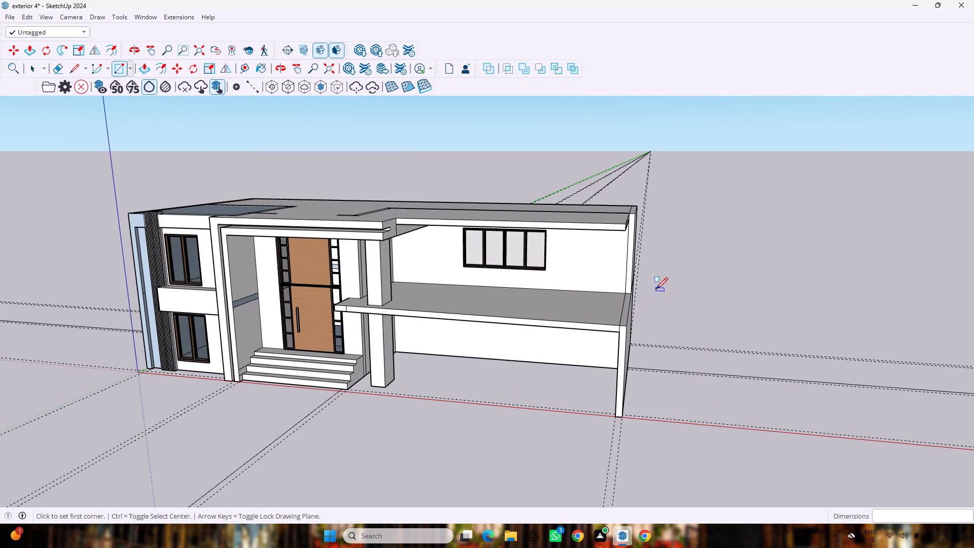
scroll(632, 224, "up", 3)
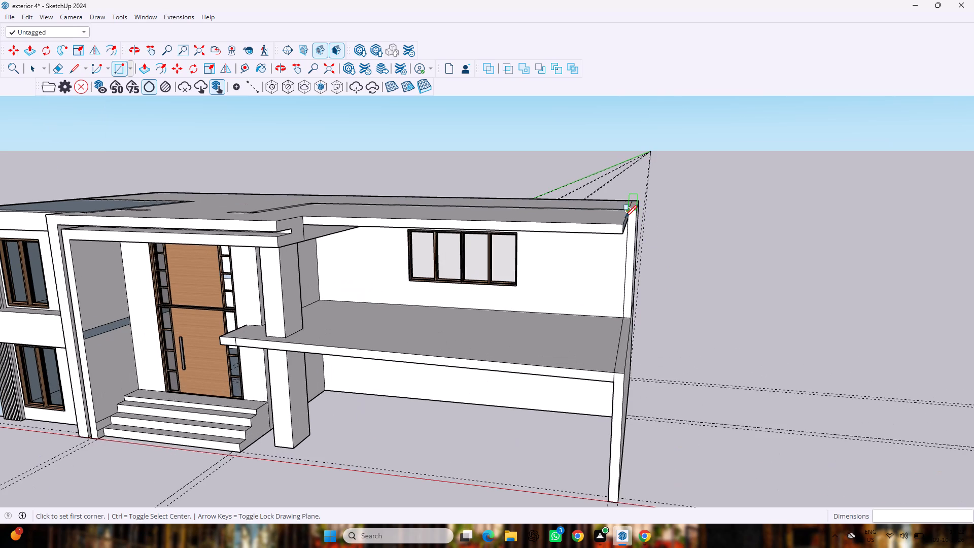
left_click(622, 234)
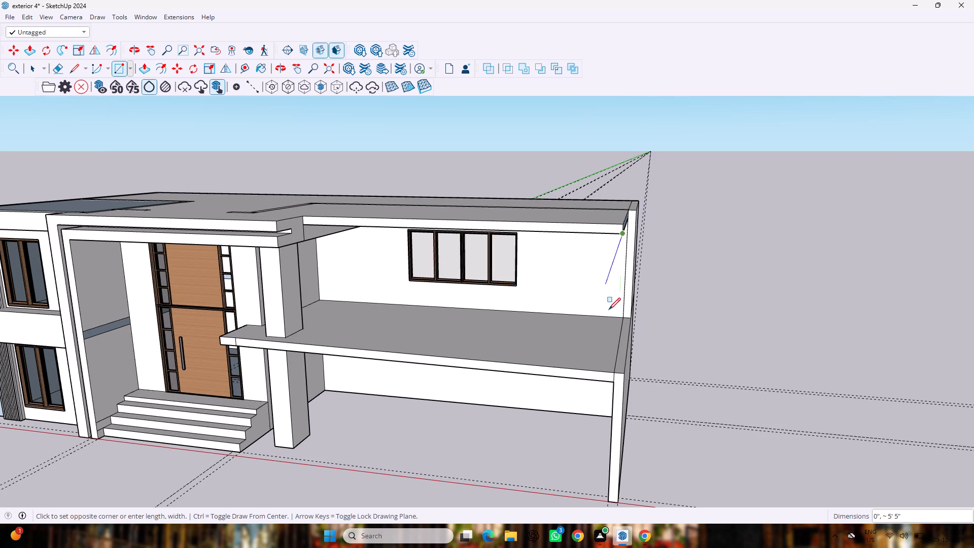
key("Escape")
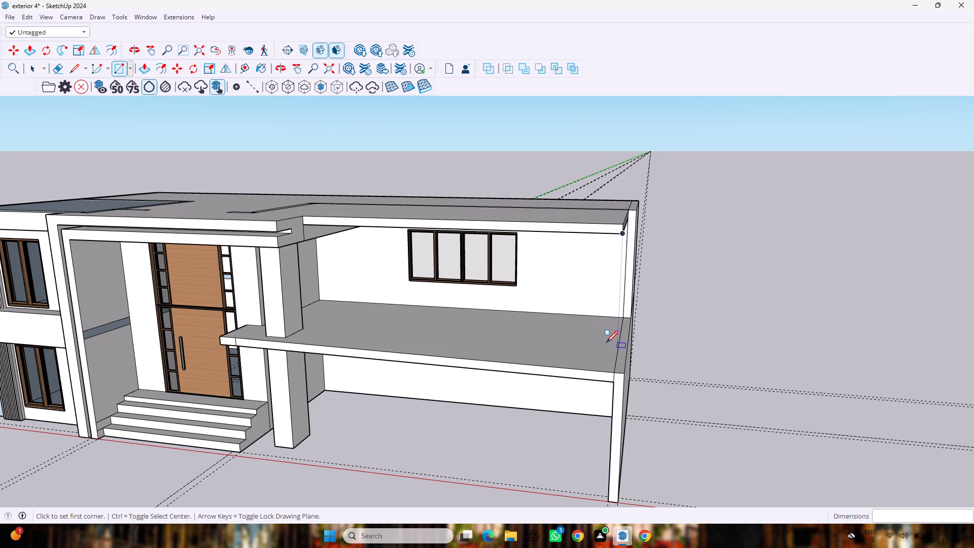
Draw a rectangle of about 3' 1 3/8" by 1' 1 5/8" near the terrace floor's outer end and raise it about 1' 5 13/16".
scroll(604, 337, "up", 7)
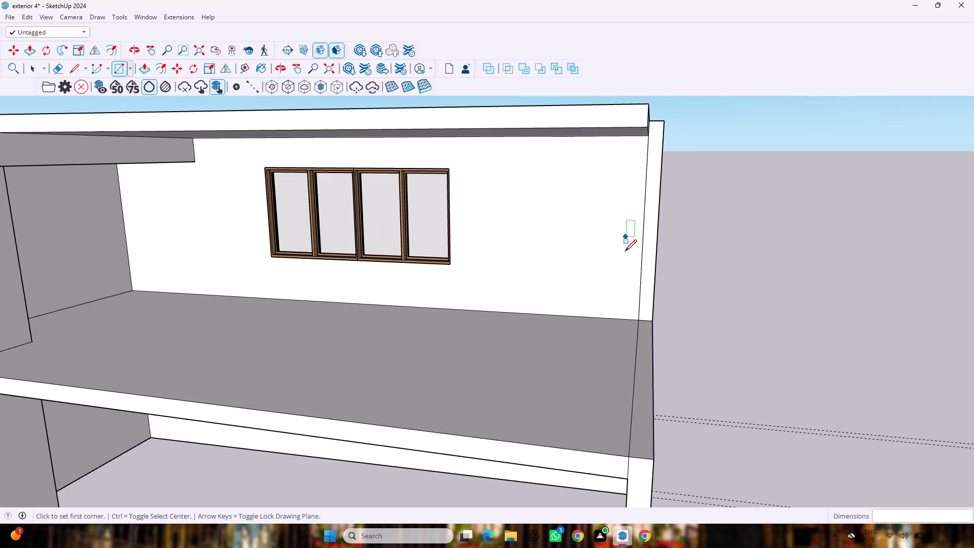
left_click(610, 378)
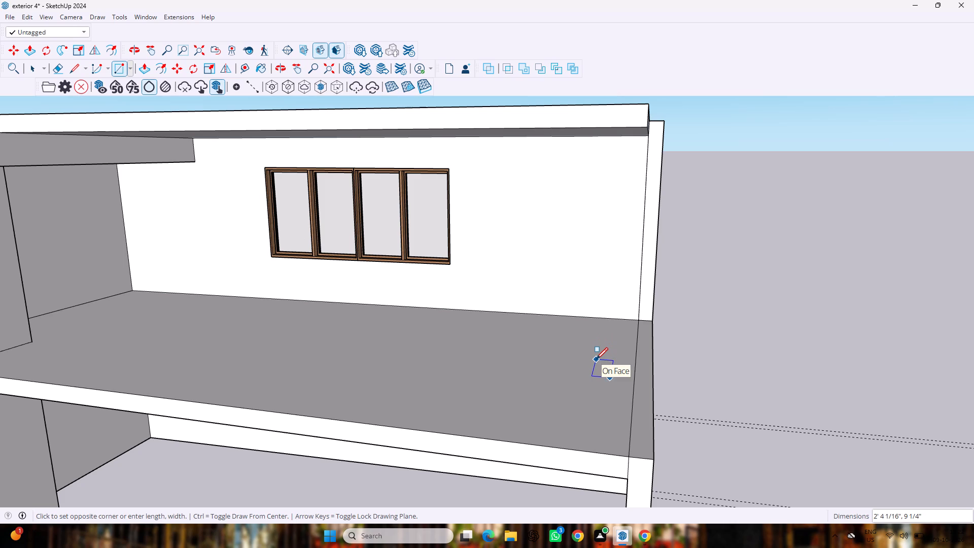
left_click(589, 354)
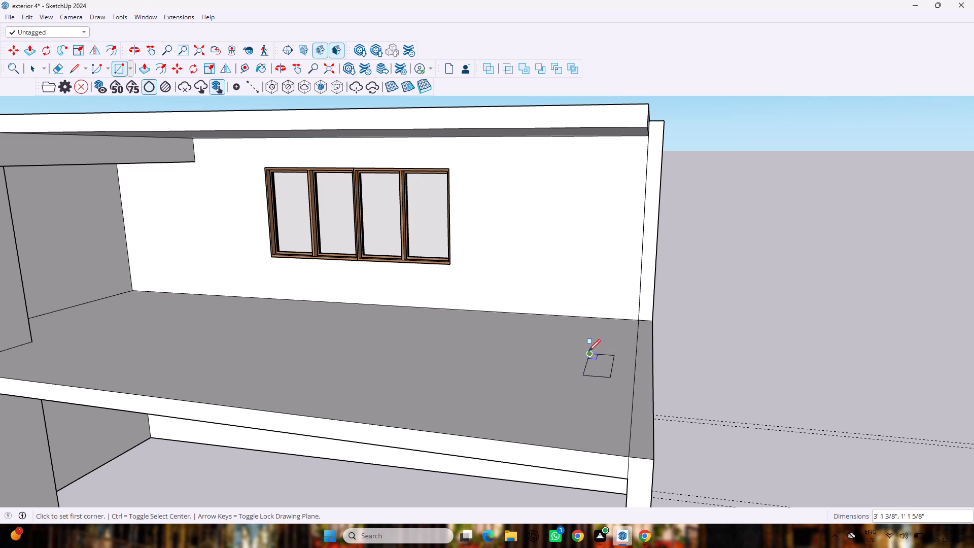
key("p")
left_click_drag(596, 357, 611, 289)
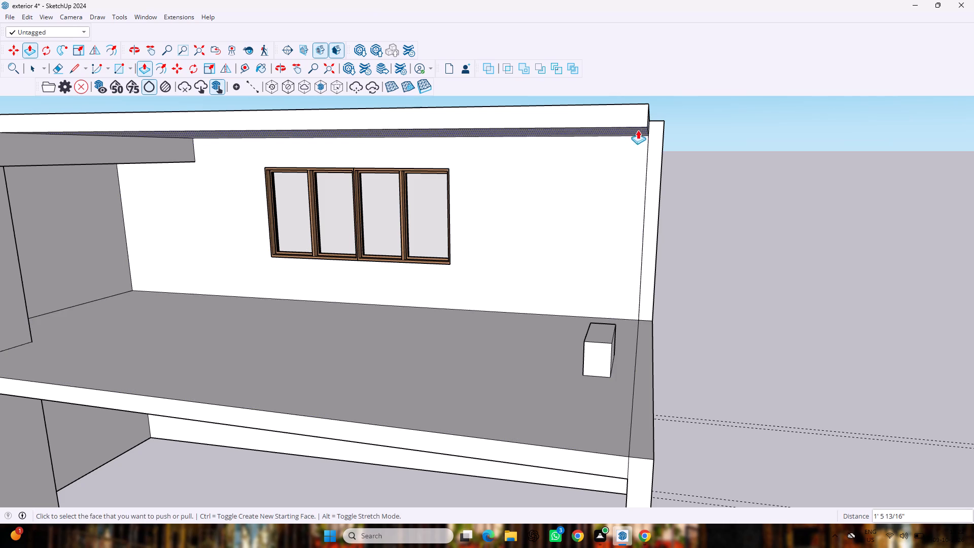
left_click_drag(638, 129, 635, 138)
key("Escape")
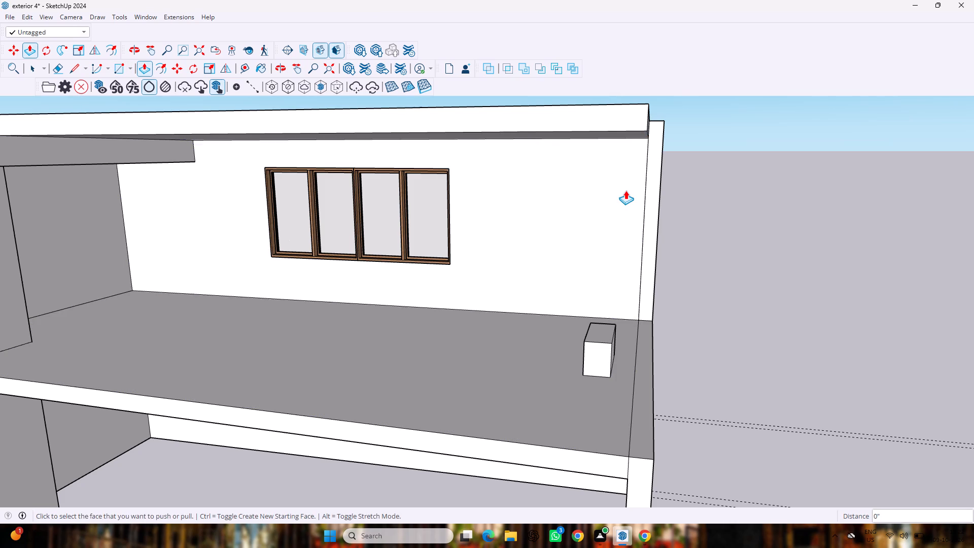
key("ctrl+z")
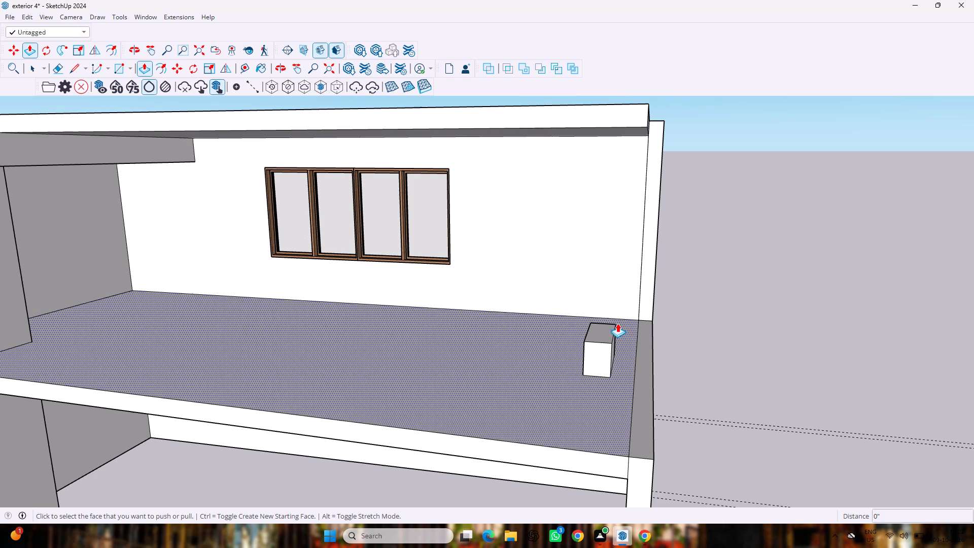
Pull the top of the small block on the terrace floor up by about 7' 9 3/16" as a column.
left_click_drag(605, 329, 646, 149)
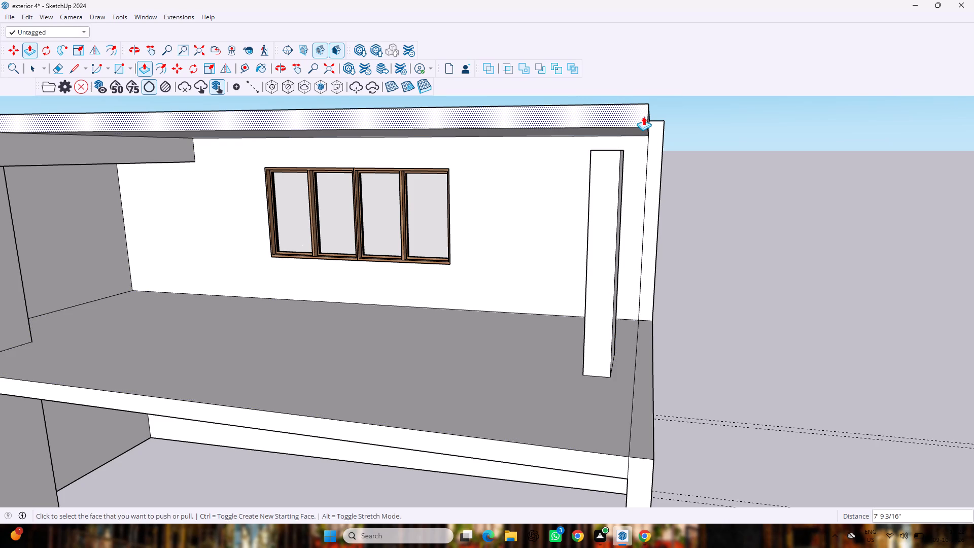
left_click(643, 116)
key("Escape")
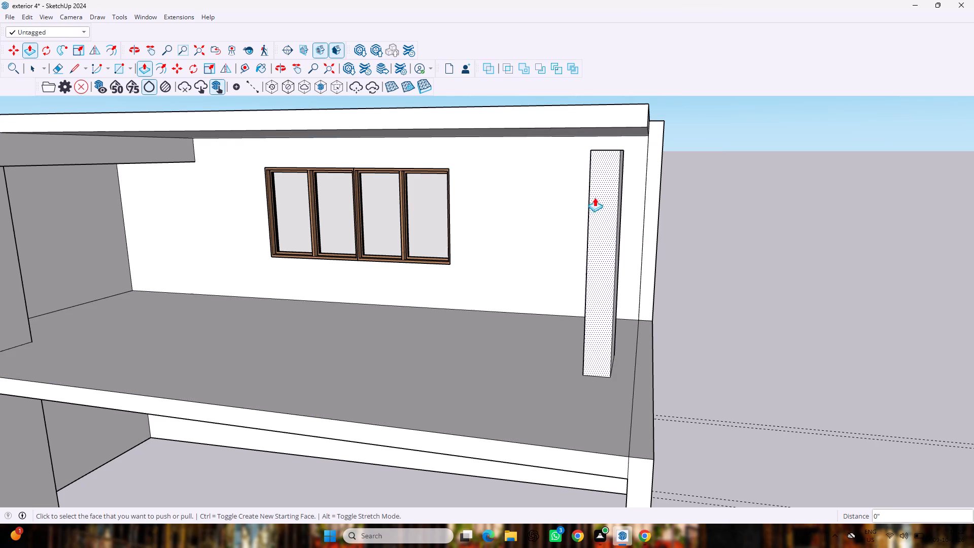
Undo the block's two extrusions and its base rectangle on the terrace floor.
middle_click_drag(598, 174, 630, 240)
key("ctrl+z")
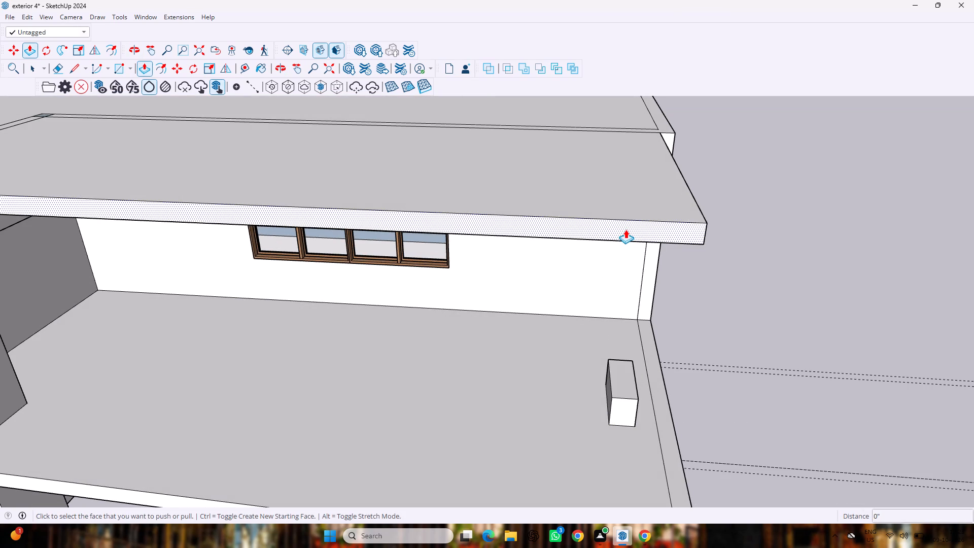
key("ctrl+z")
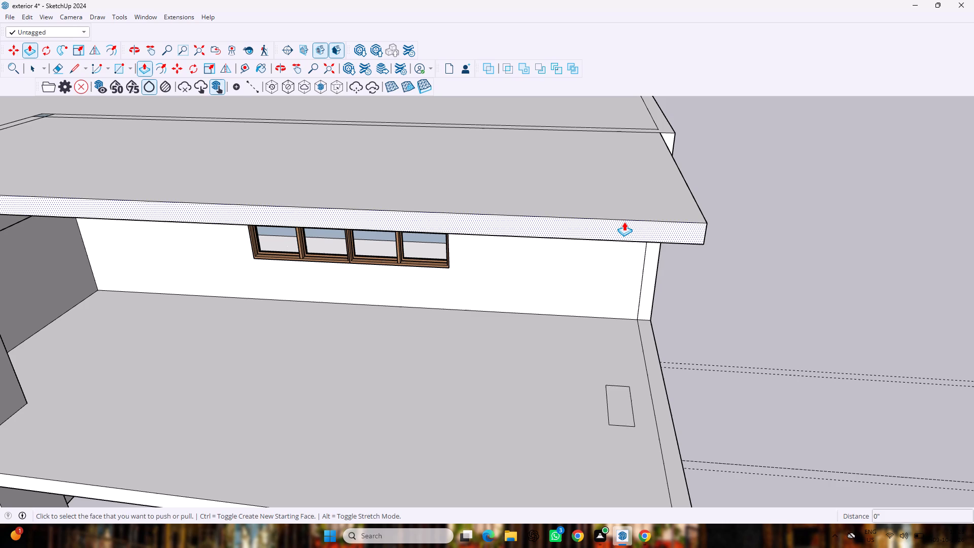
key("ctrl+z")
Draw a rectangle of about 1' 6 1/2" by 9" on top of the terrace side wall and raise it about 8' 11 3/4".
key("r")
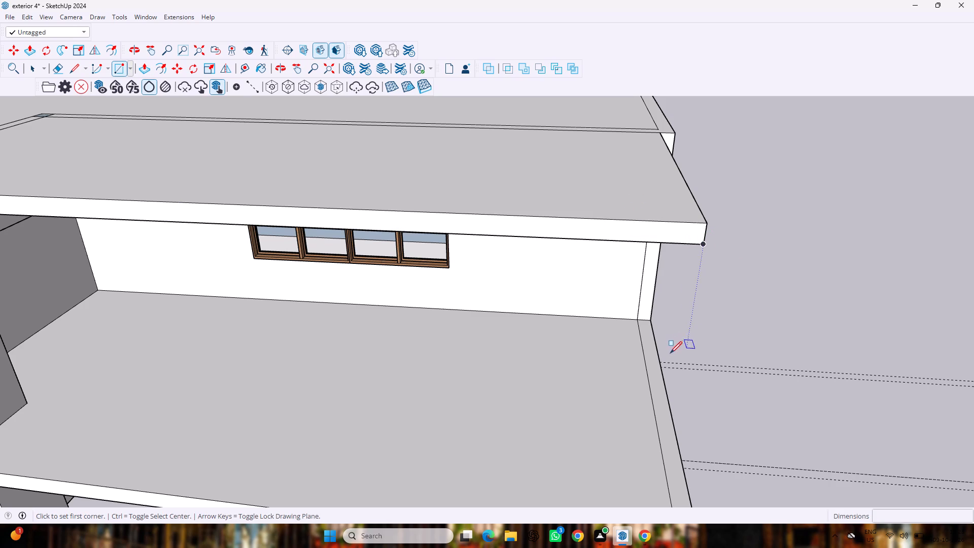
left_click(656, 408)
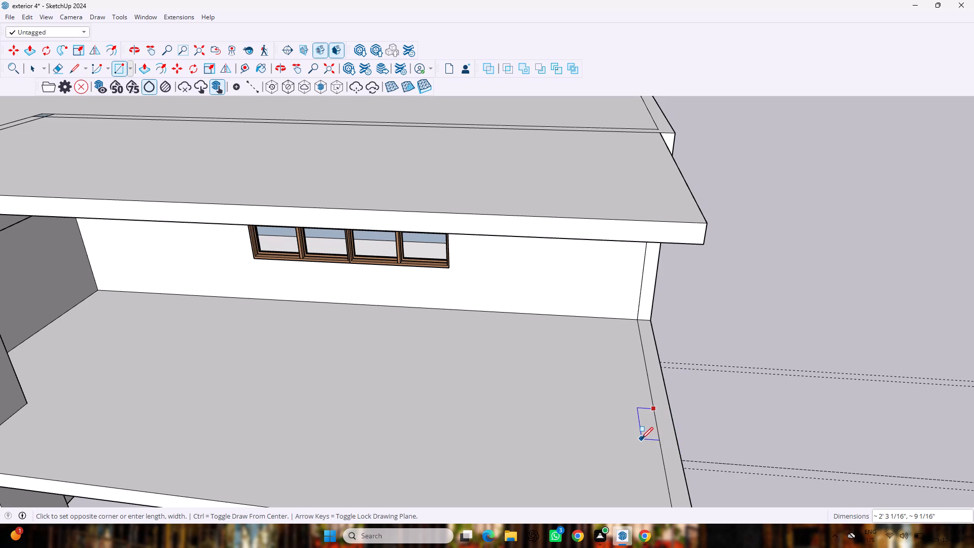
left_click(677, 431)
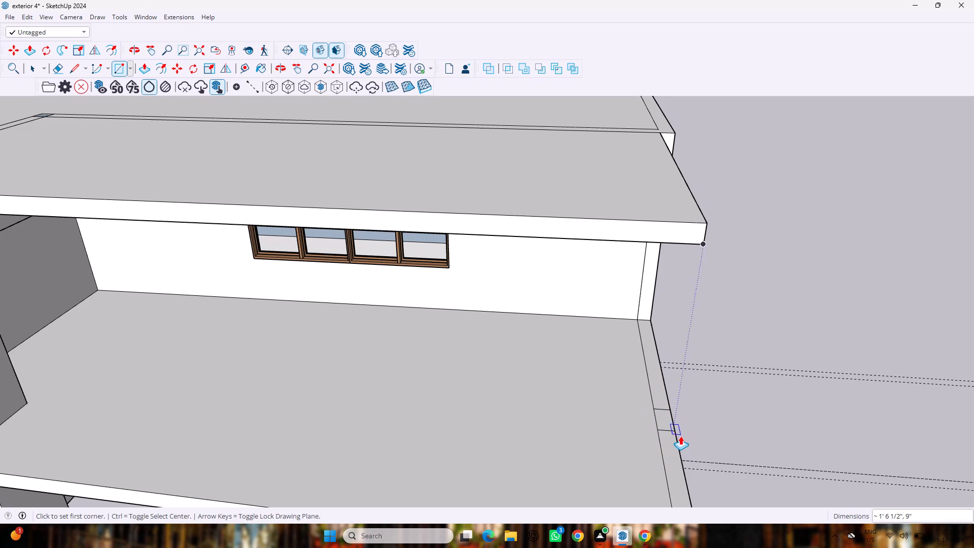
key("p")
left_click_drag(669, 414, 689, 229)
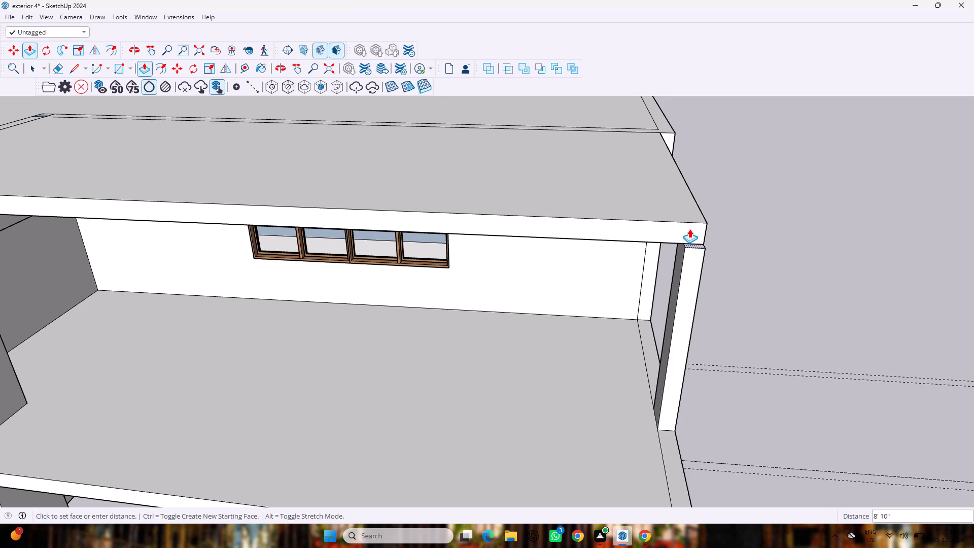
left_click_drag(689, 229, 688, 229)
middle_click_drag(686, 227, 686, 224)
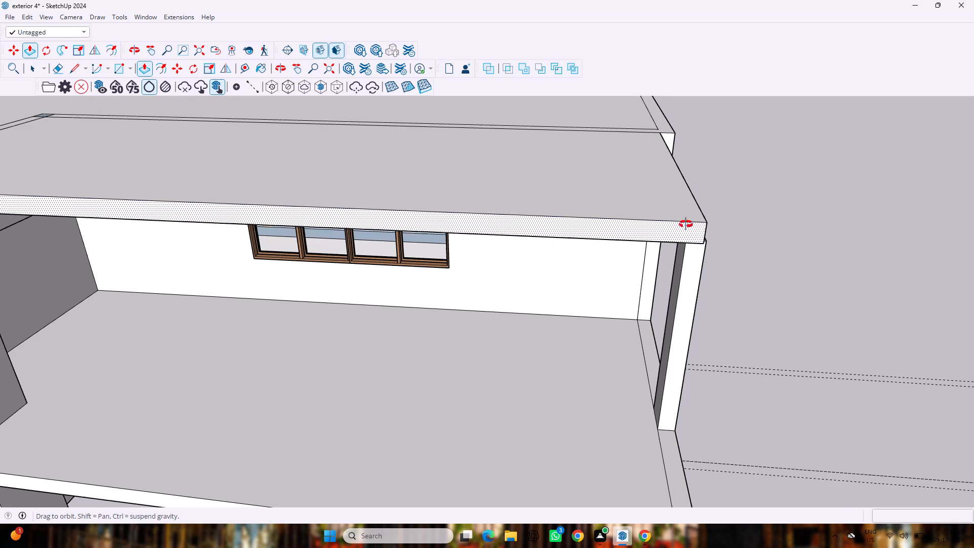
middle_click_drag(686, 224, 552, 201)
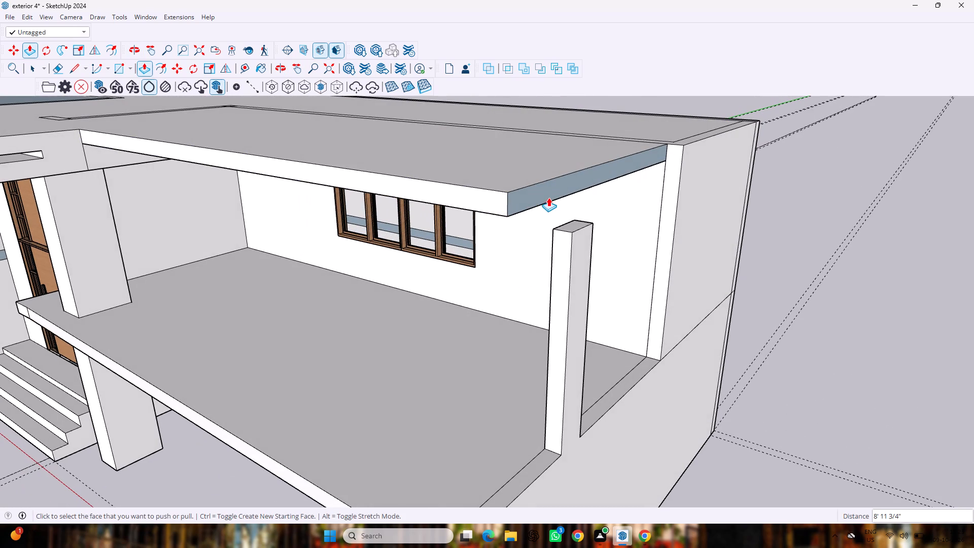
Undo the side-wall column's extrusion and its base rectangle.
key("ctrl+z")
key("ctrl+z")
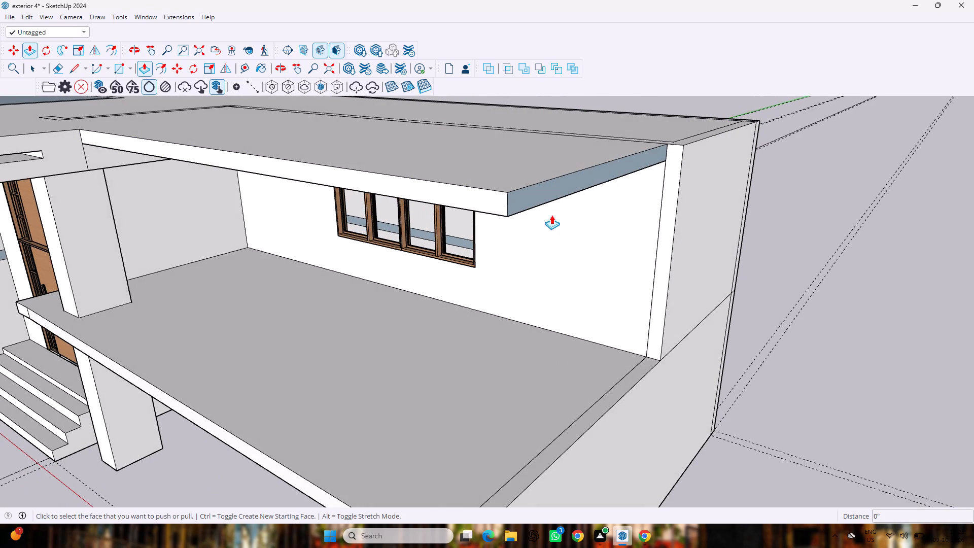
Draw a square of about 1' 9/16" straddling the floor and side-wall top, and raise its wall-side part about 5' 3 5/8", plus 5' 1 3/4".
key("r")
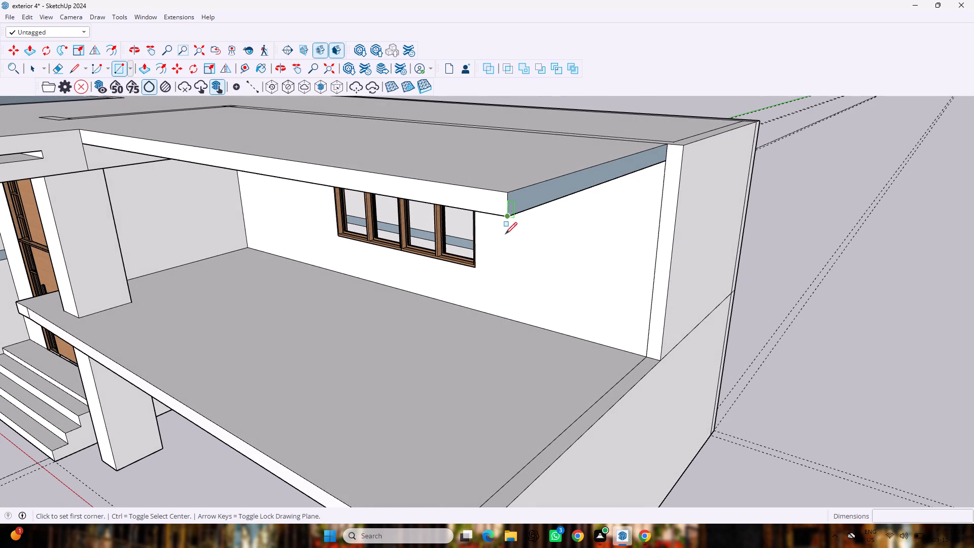
left_click(538, 441)
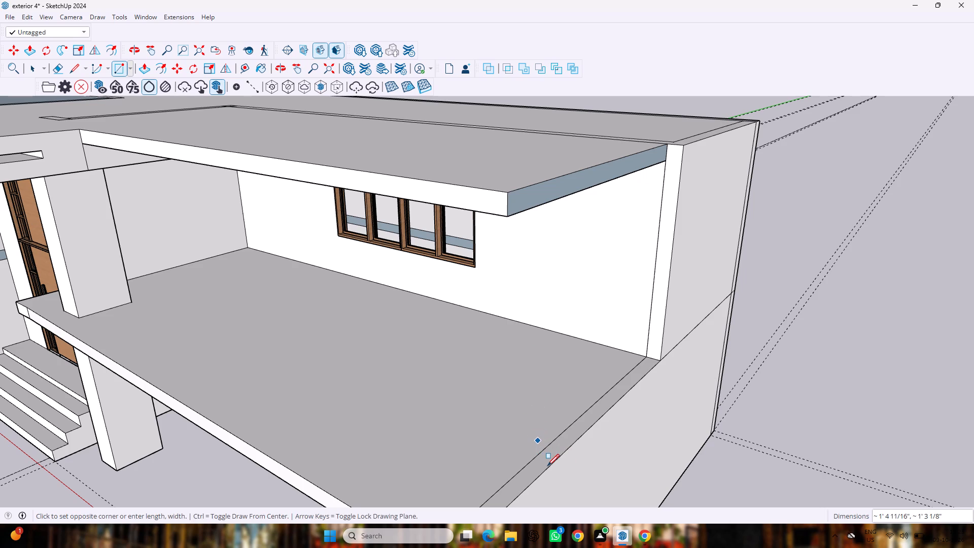
left_click(547, 462)
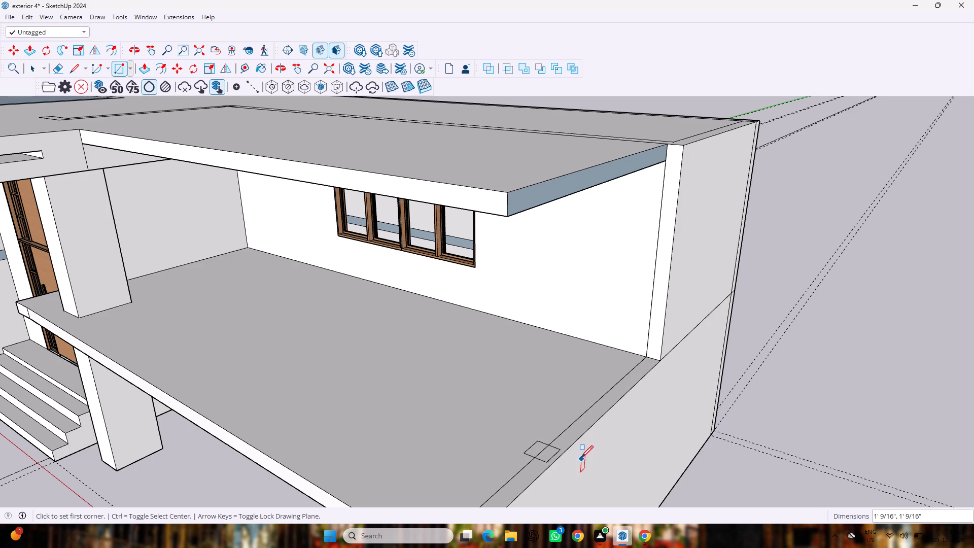
key("p")
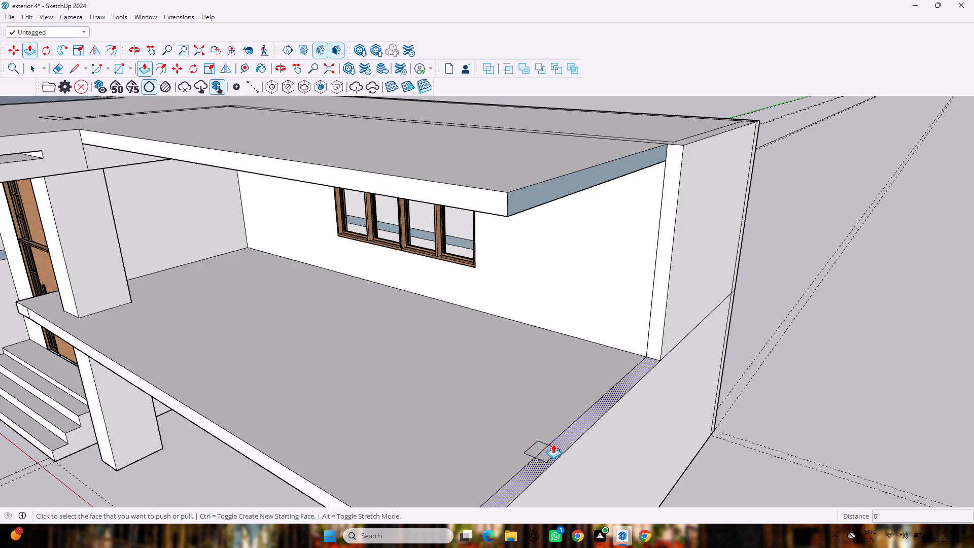
scroll(547, 435, "up", 3)
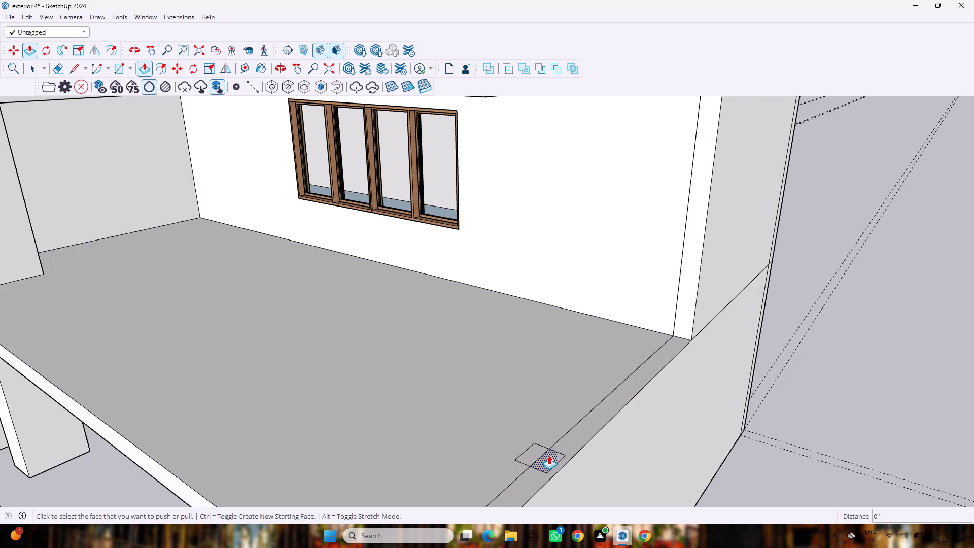
left_click_drag(549, 456, 568, 282)
scroll(567, 284, "down", 7)
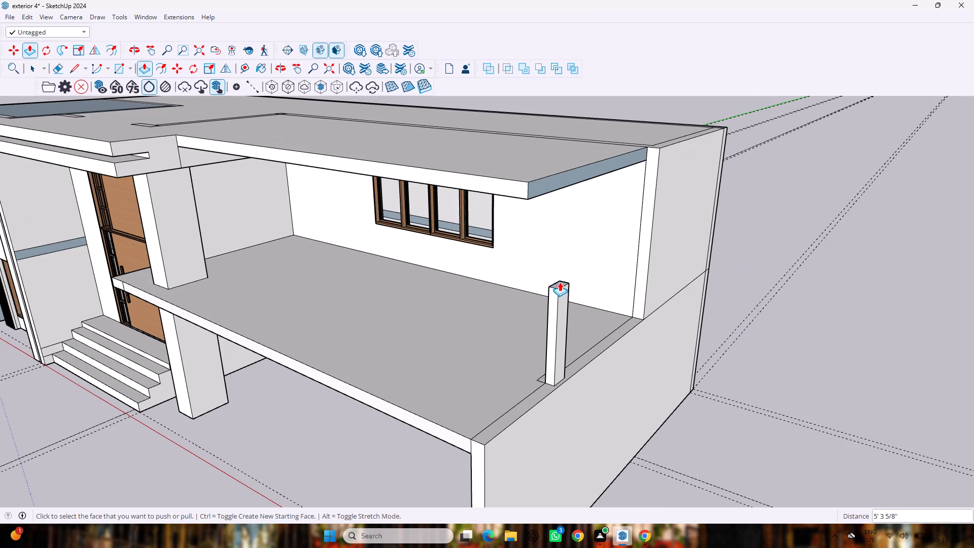
middle_click_drag(563, 274, 571, 321)
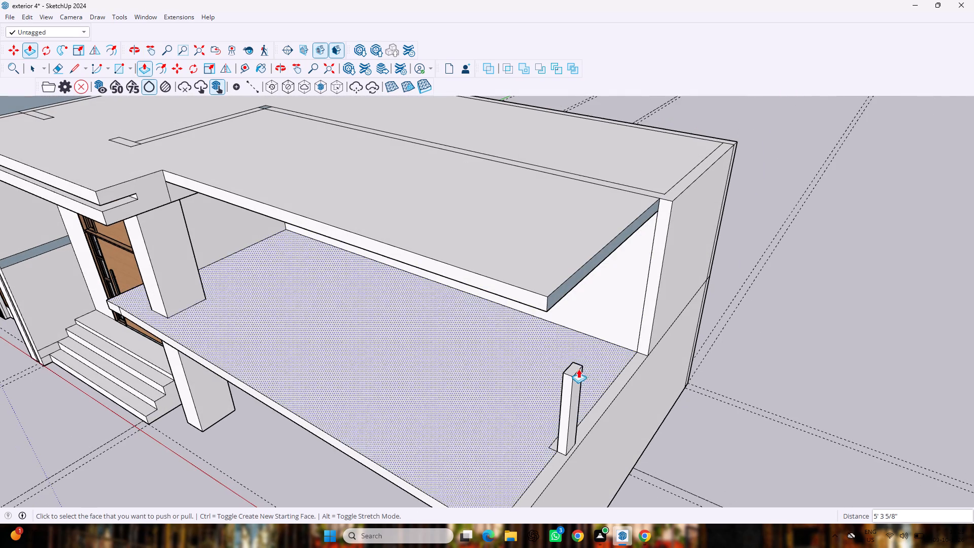
left_click_drag(577, 362, 576, 331)
key("Escape")
scroll(572, 355, "up", 2)
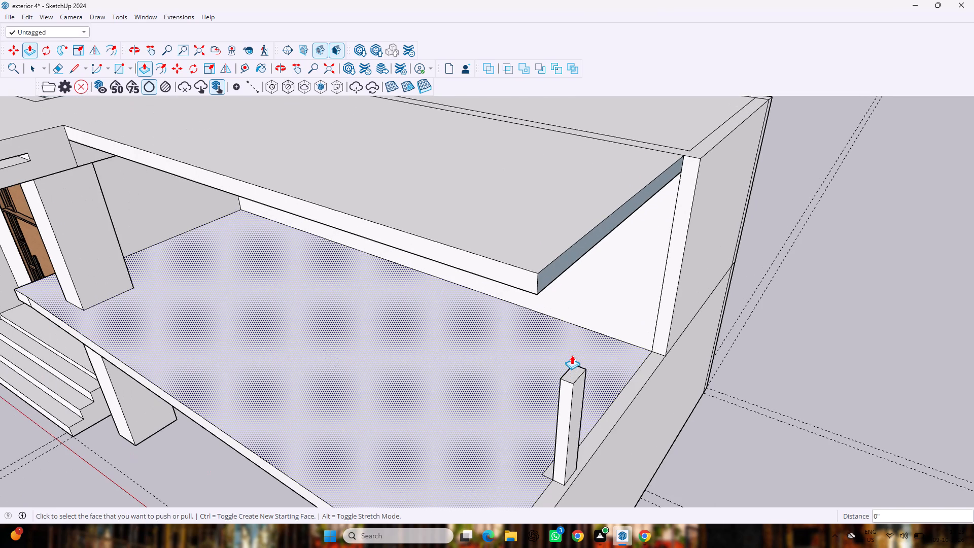
left_click_drag(578, 372, 587, 250)
Raise the square's floor-side part beside the column up into the roof slab, ending with pulls of about 3' 5 1/8" and 5 5/16".
scroll(531, 373, "up", 1)
middle_click_drag(531, 374, 629, 359)
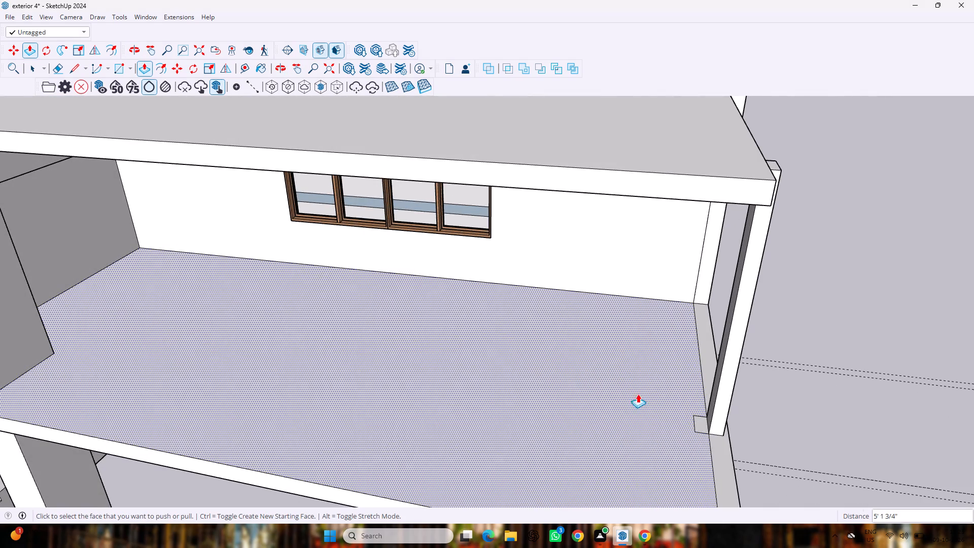
left_click_drag(702, 422, 728, 283)
left_click(728, 280)
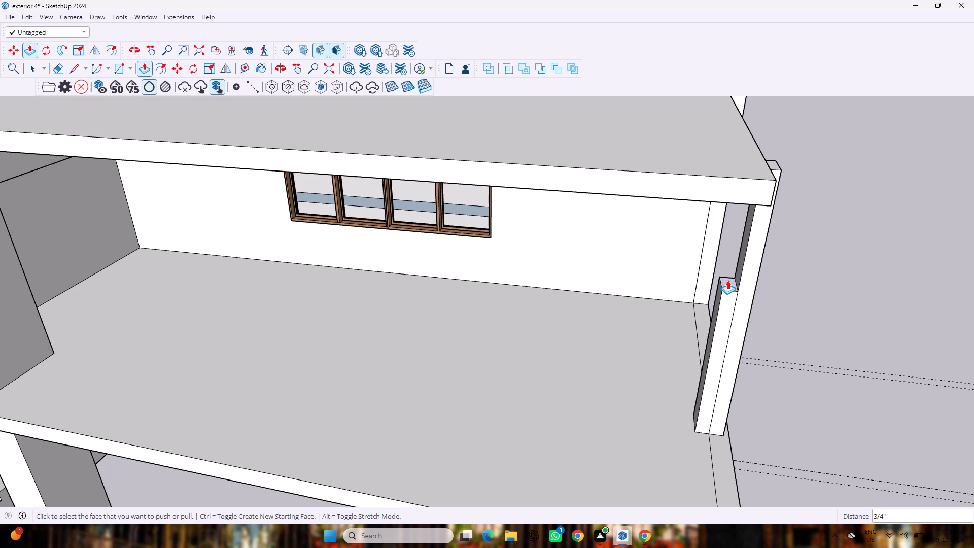
left_click_drag(728, 281, 754, 188)
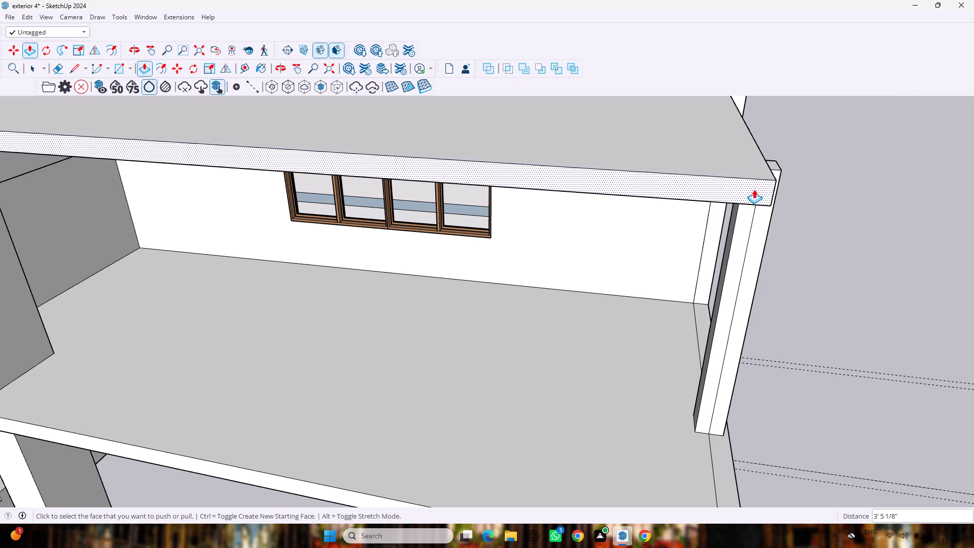
middle_click_drag(776, 164, 626, 179)
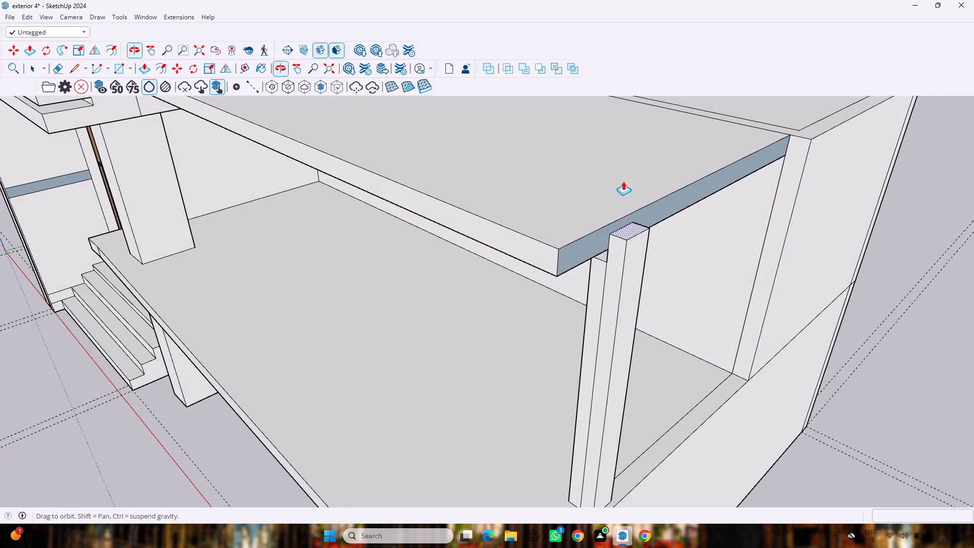
scroll(617, 300, "up", 3)
left_click_drag(592, 240, 598, 222)
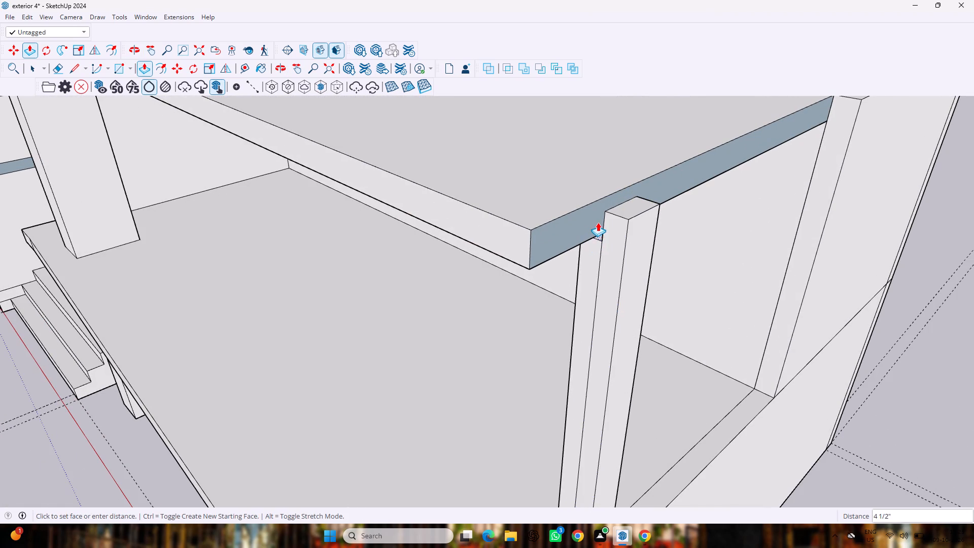
left_click_drag(598, 222, 597, 220)
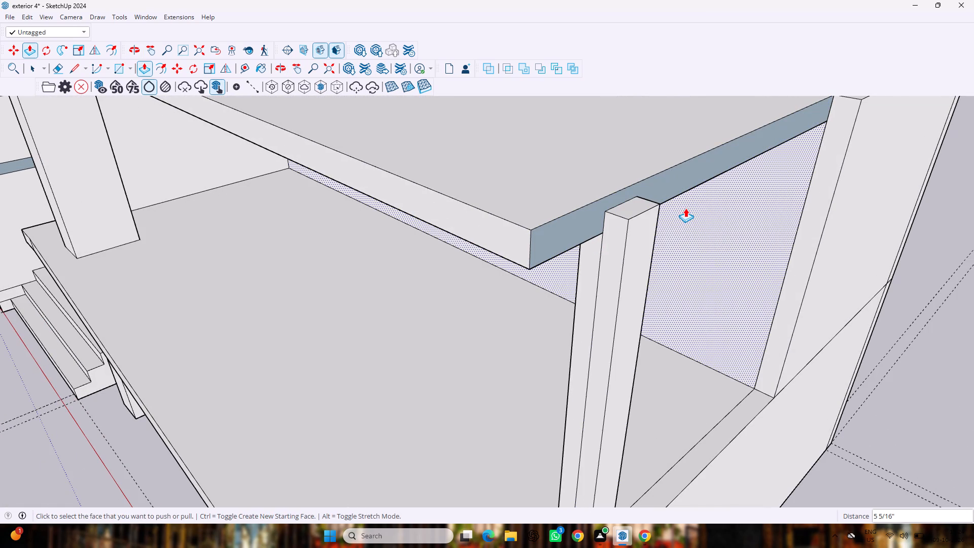
Select the faces and edges of the terrace column's wall-side part, including its top, and delete them.
key("space")
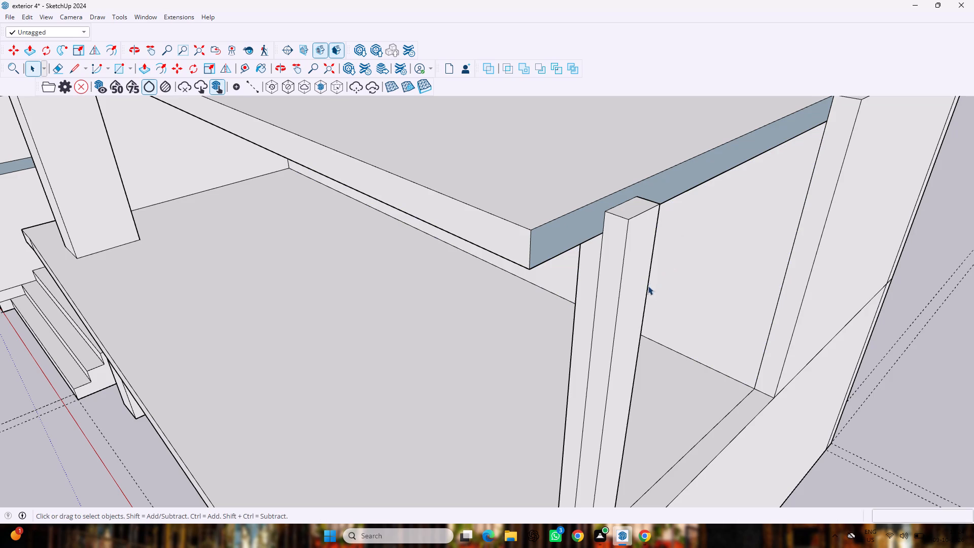
left_click(618, 298)
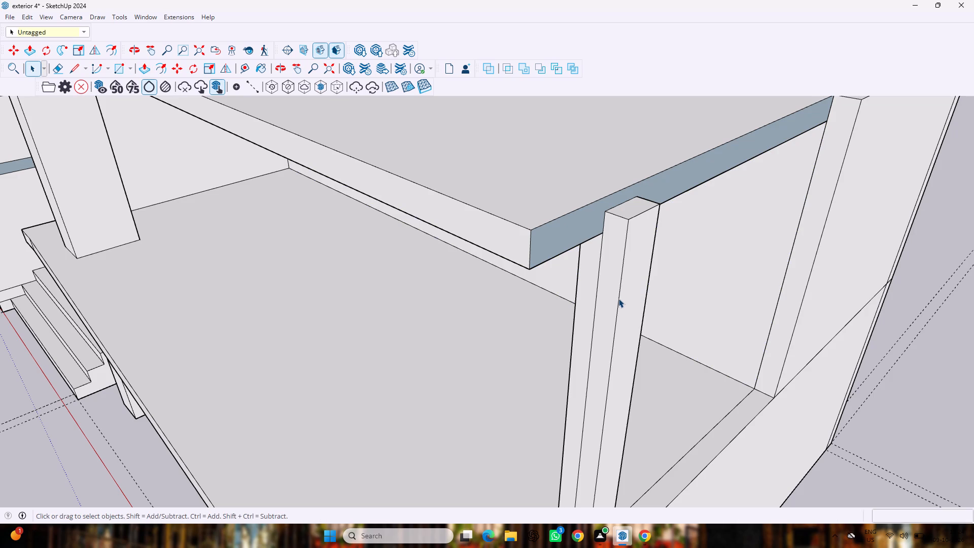
left_click(639, 212, "ctrl")
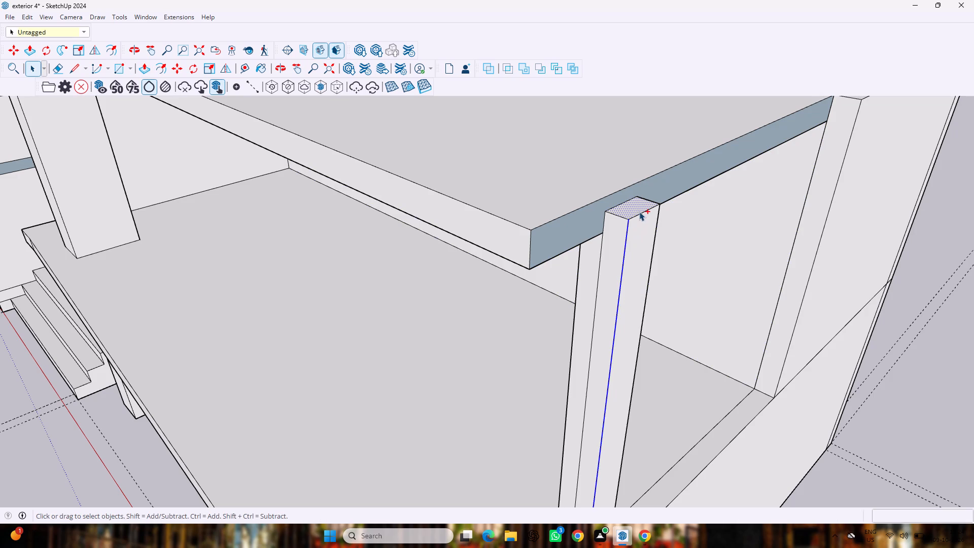
left_click(648, 209, "ctrl")
left_click(648, 208, "ctrl")
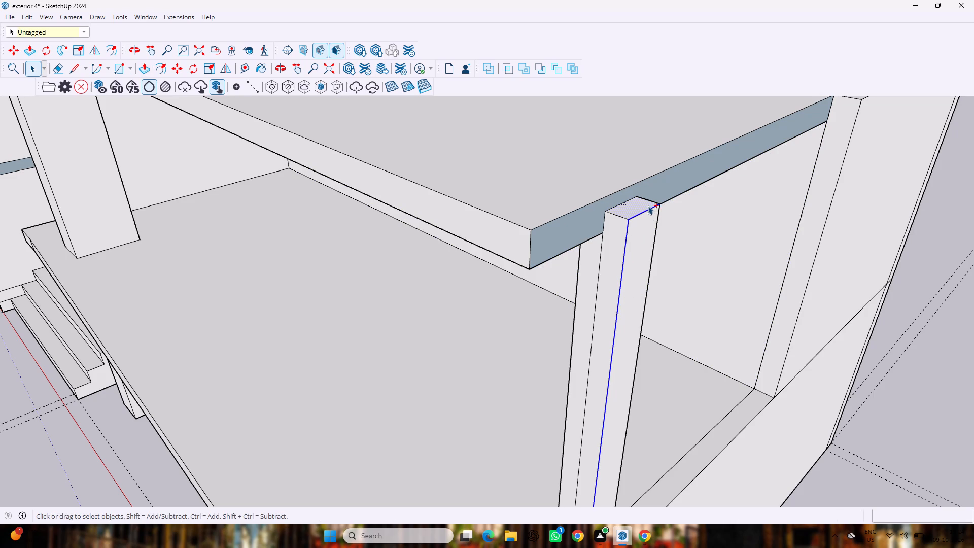
left_click(649, 201, "ctrl")
left_click(626, 200, "ctrl")
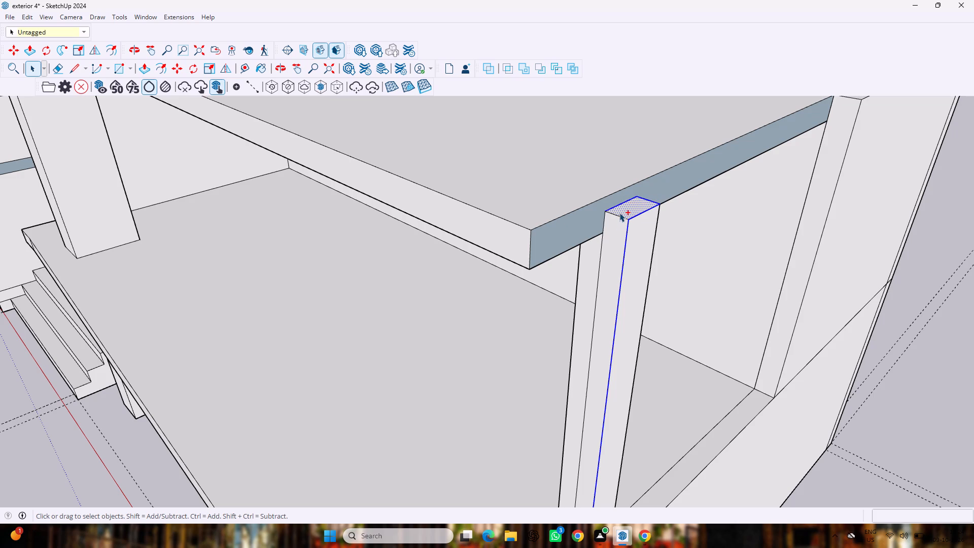
left_click(619, 215, "ctrl")
left_click(618, 233, "ctrl")
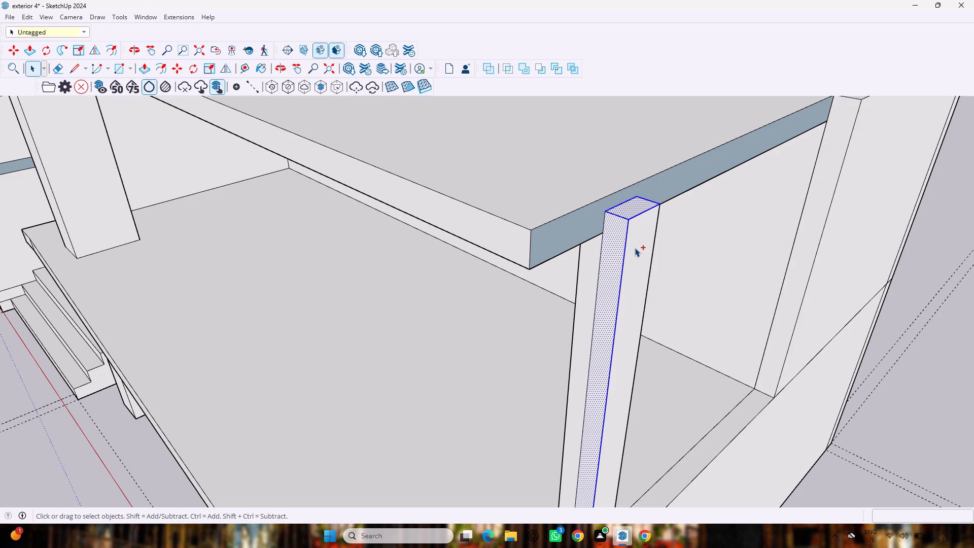
left_click(635, 248, "ctrl")
left_click(654, 228, "ctrl")
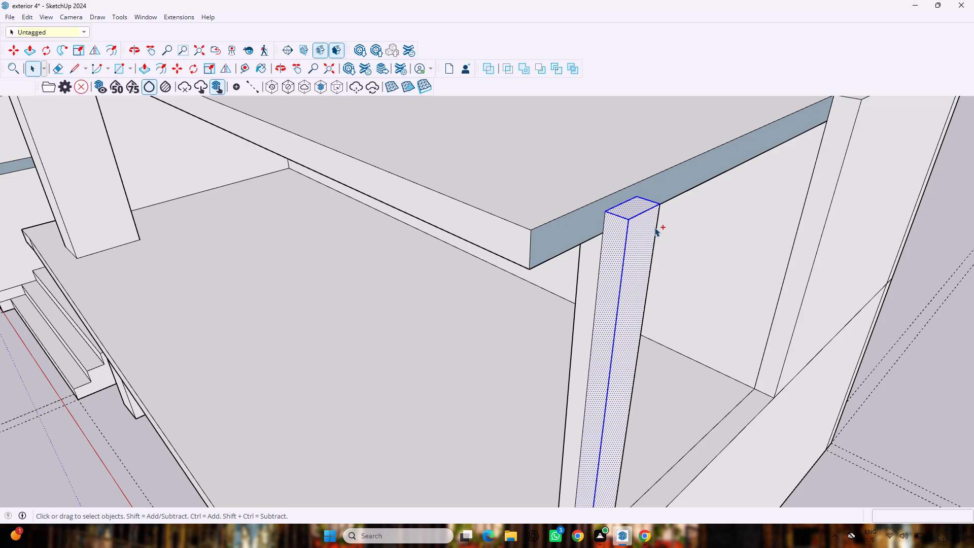
left_click(655, 223, "ctrl")
left_click(655, 219, "ctrl")
scroll(655, 218, "up", 3, "ctrl")
middle_click_drag(655, 214, 656, 216, "ctrl")
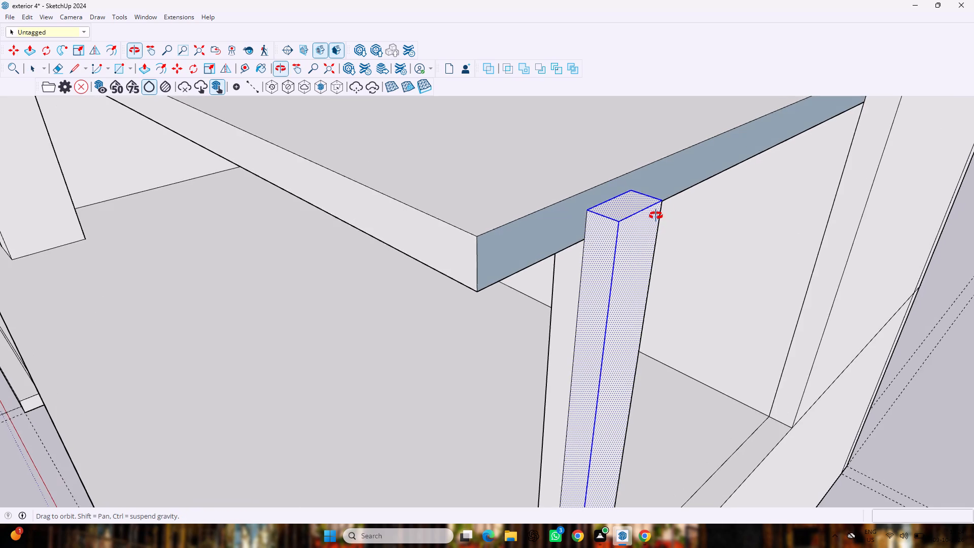
middle_click_drag(656, 216, 596, 202, "ctrl")
left_click(649, 207, "ctrl")
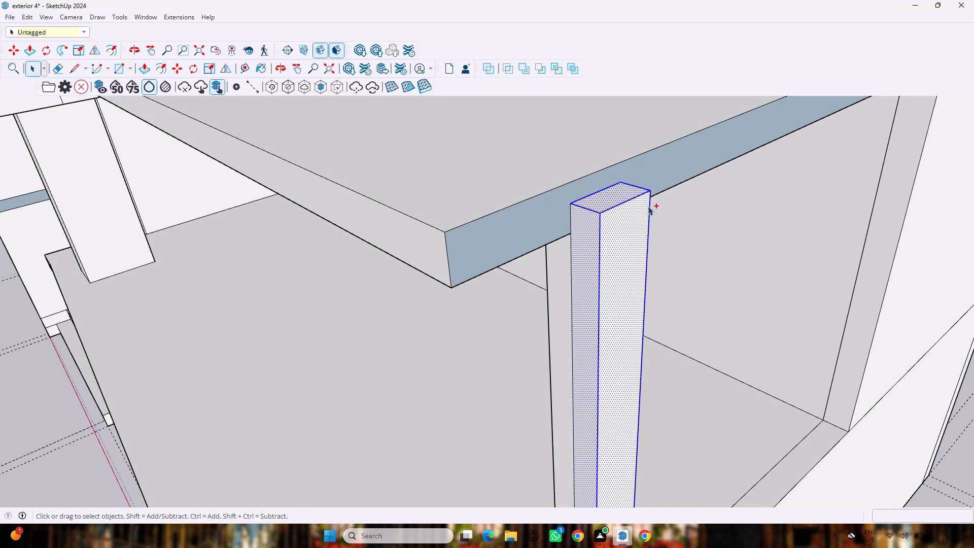
key("Delete")
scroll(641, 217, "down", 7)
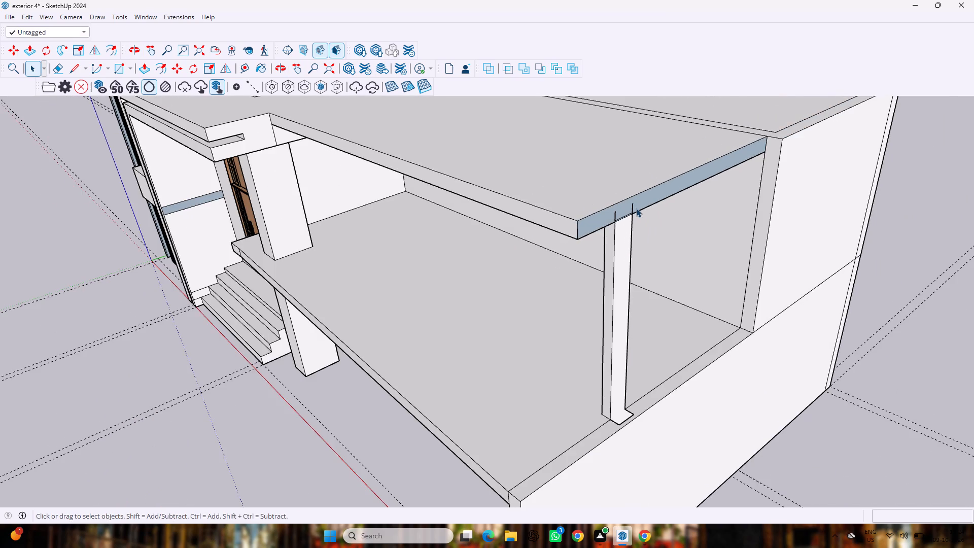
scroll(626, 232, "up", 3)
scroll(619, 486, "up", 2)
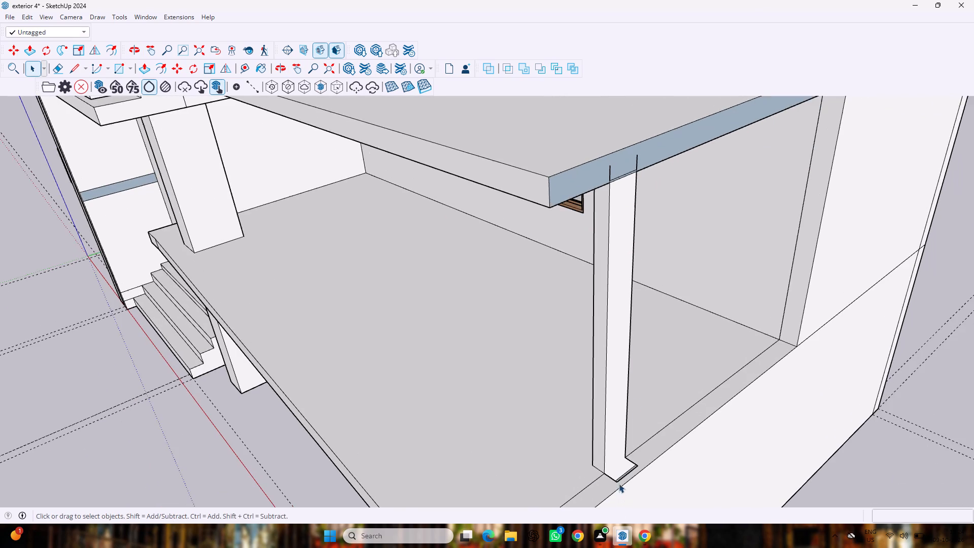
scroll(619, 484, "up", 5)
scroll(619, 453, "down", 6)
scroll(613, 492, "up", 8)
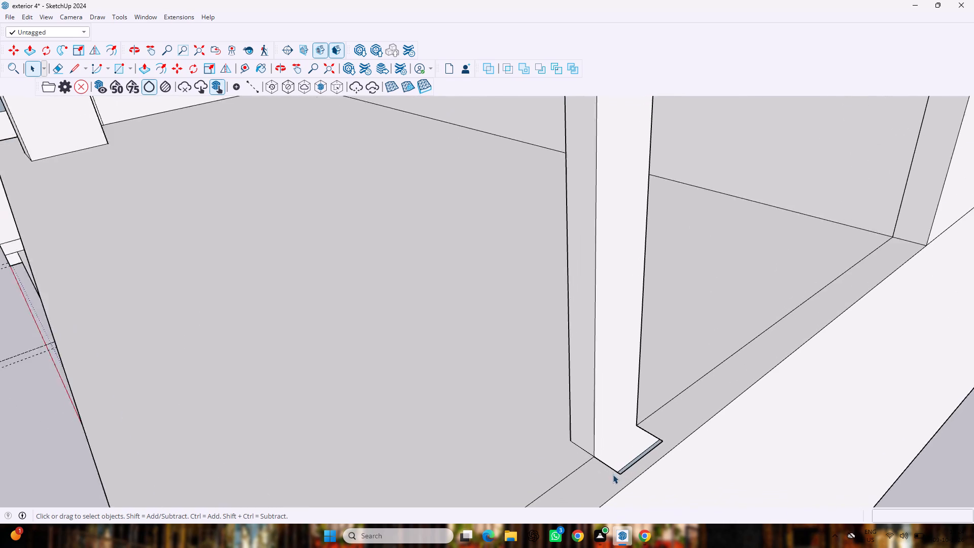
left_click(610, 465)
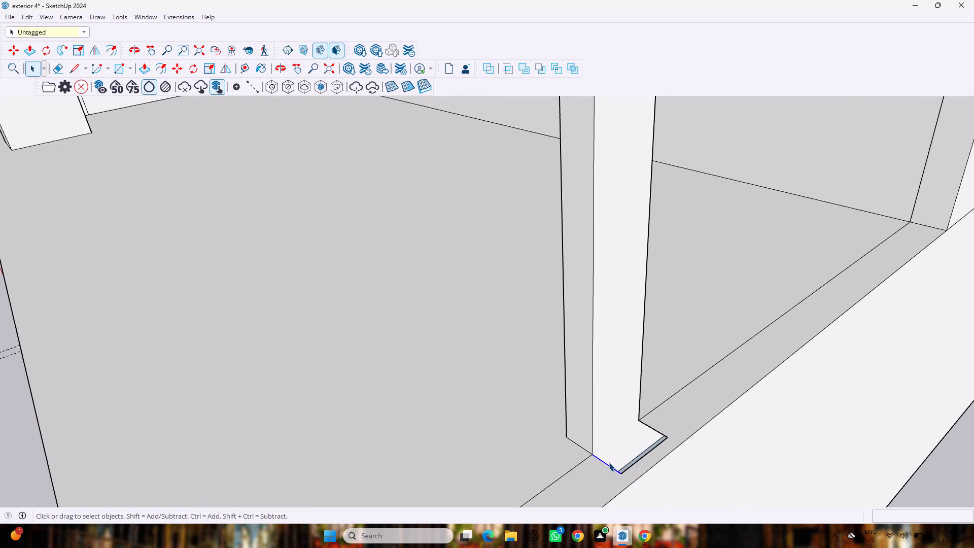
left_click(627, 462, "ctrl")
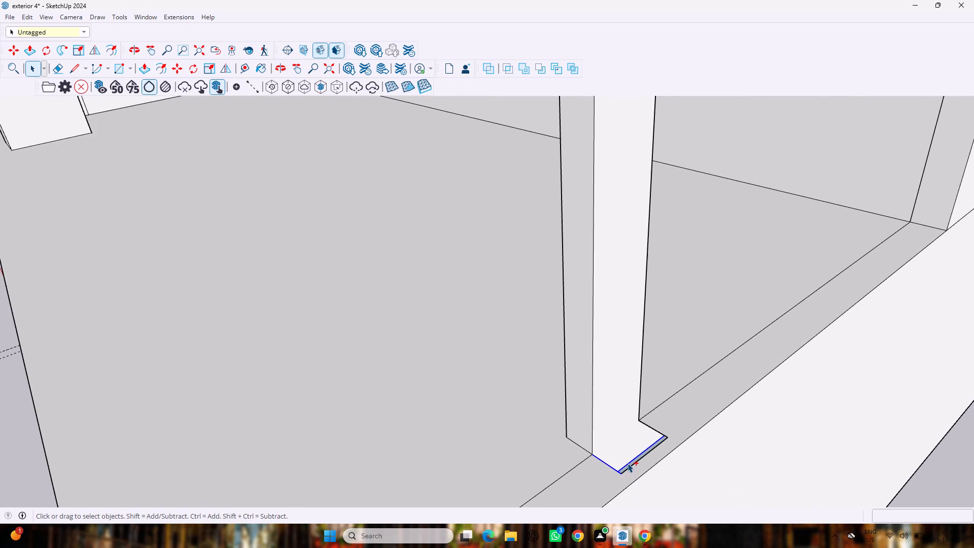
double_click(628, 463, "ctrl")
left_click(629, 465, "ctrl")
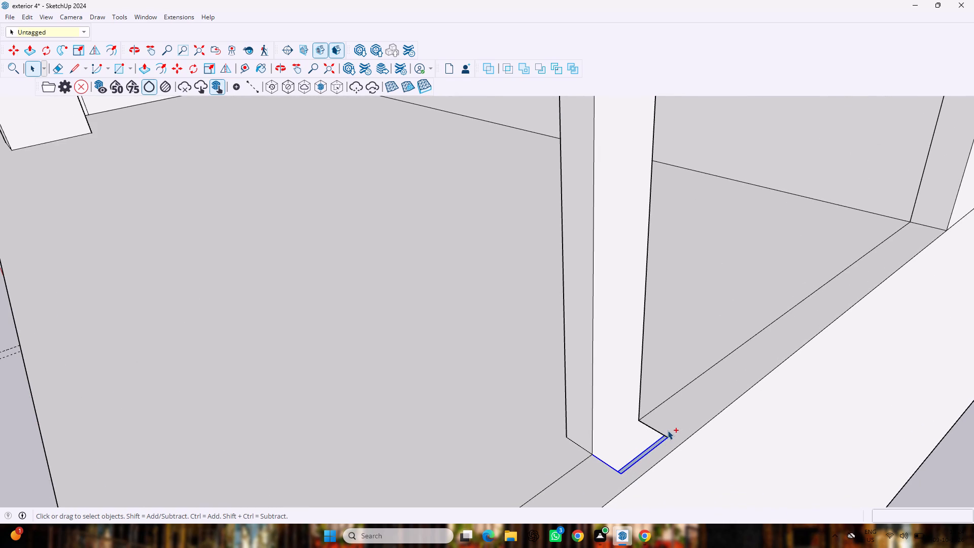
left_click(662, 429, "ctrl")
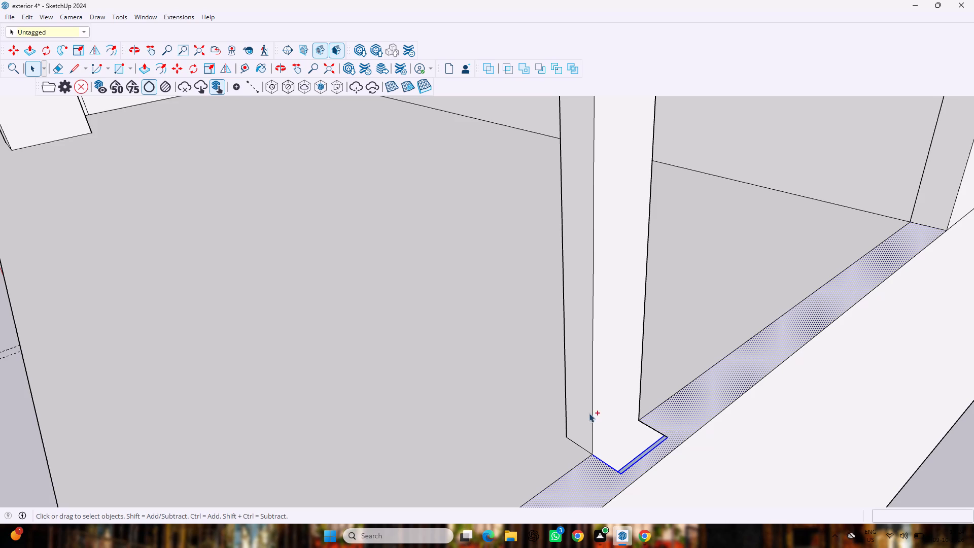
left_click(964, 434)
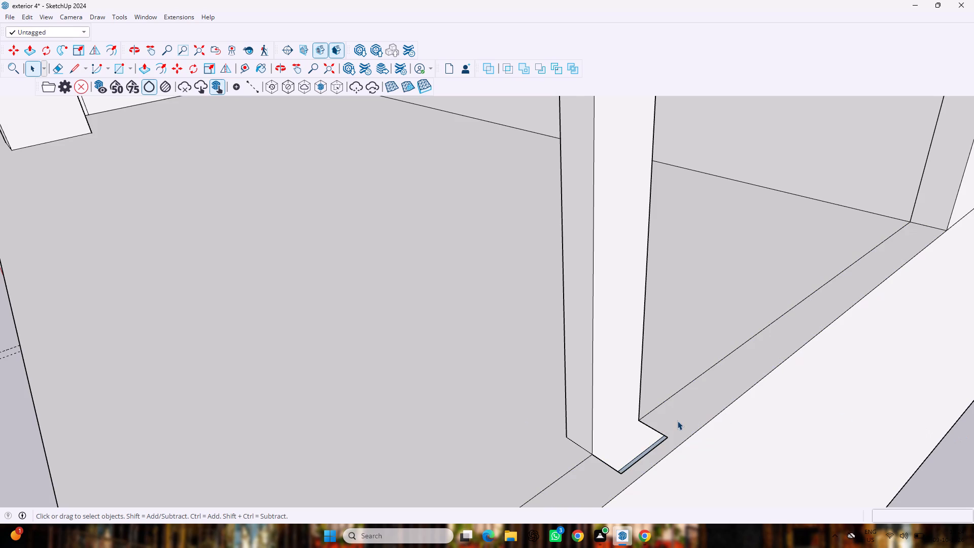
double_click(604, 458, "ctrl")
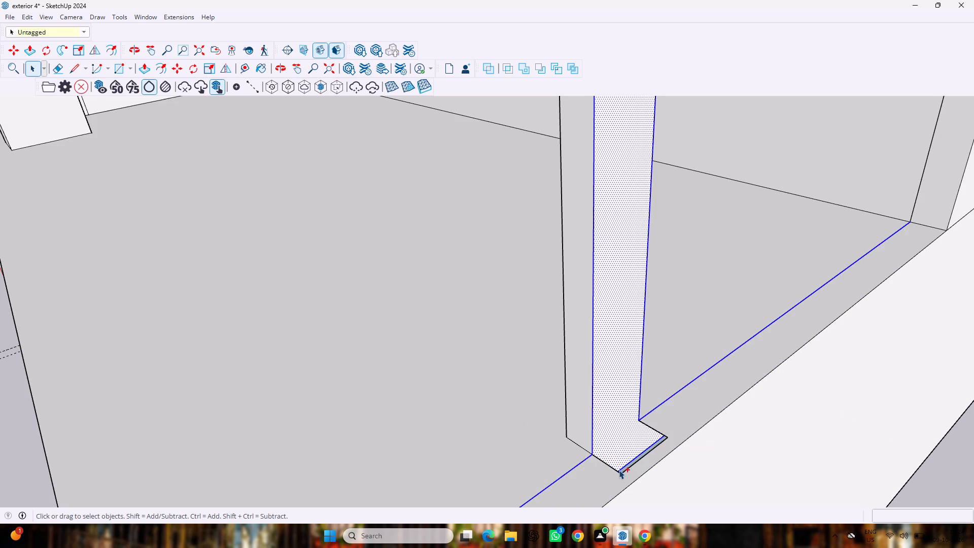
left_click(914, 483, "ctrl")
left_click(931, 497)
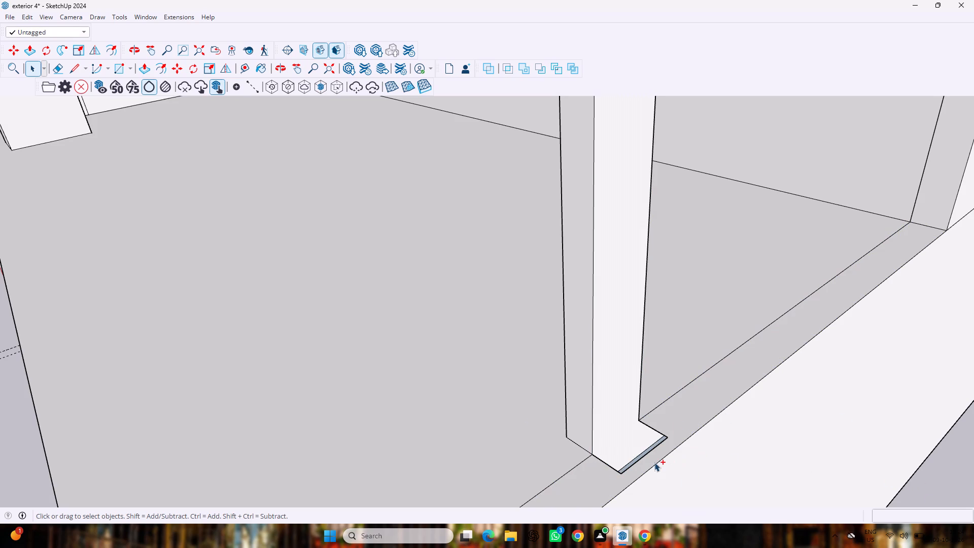
Delete the three leftover base edges of the removed column part on top of the terrace side wall.
left_click(612, 466, "ctrl")
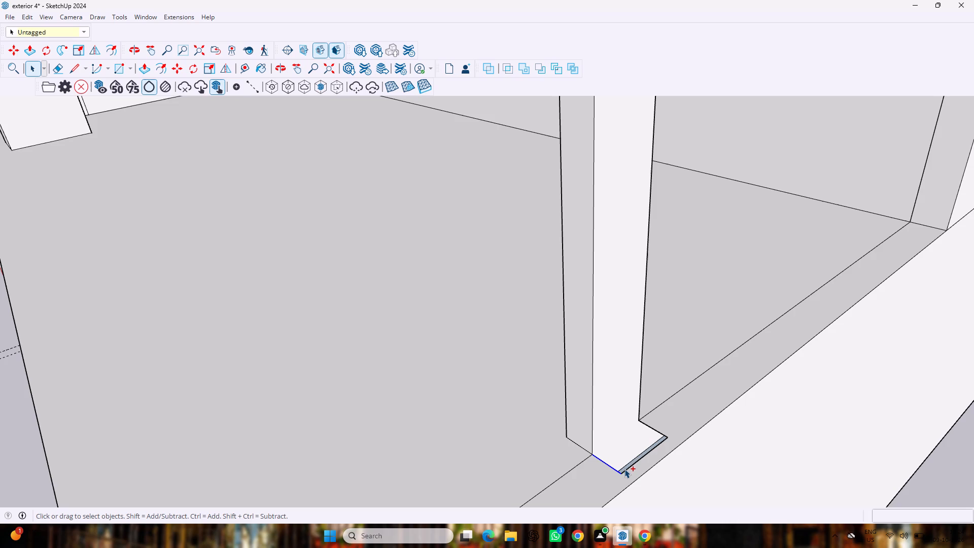
left_click(625, 468, "ctrl")
scroll(665, 419, "up", 3, "ctrl")
left_click(653, 434, "ctrl")
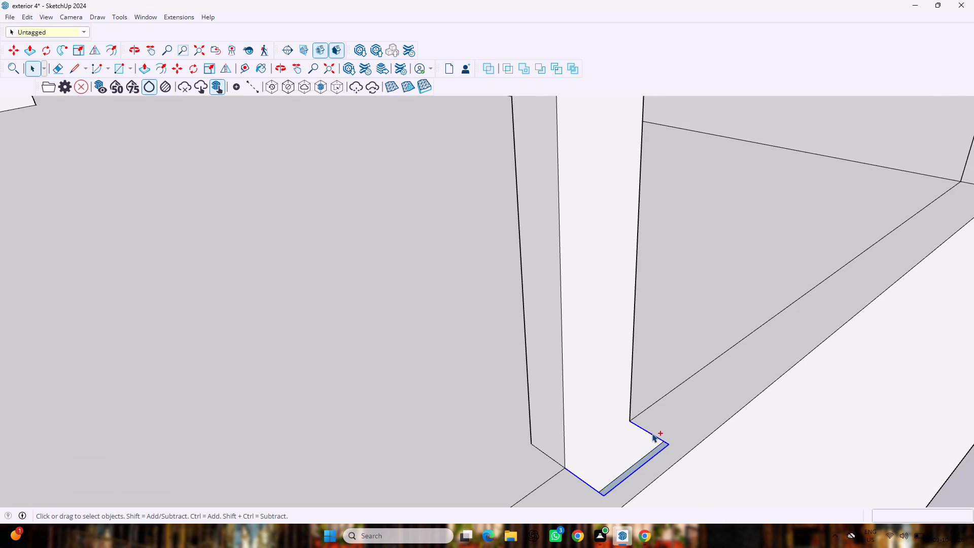
key("Delete")
Close the open top of the terrace side wall with a rectangle about 17' 3" long spanning its full width.
scroll(656, 426, "down", 4)
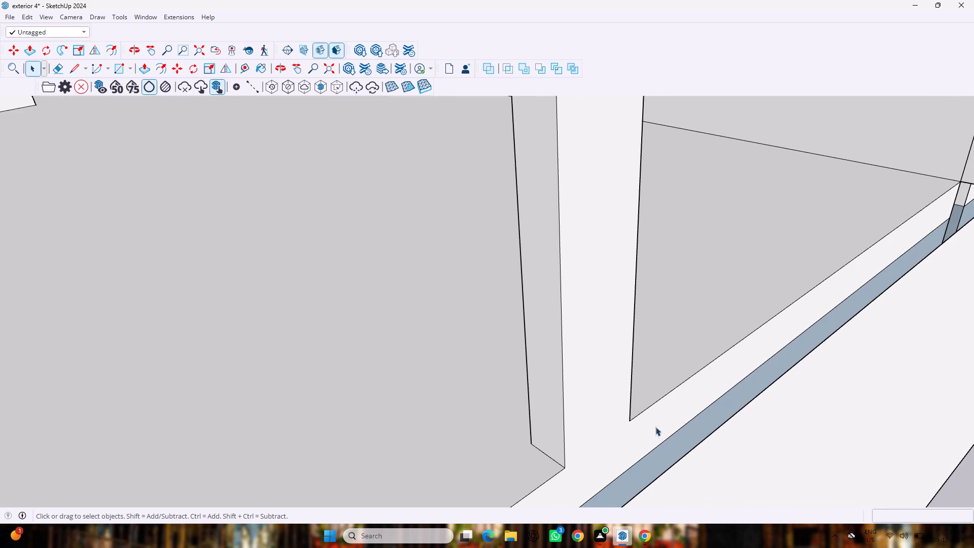
scroll(655, 427, "down", 10)
middle_click_drag(632, 411, 728, 396)
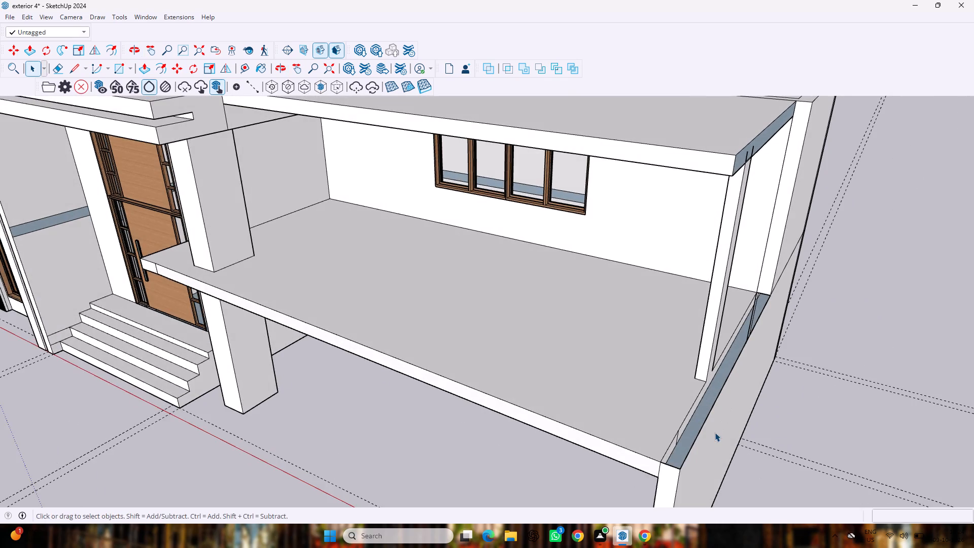
scroll(715, 432, "up", 3)
key("r")
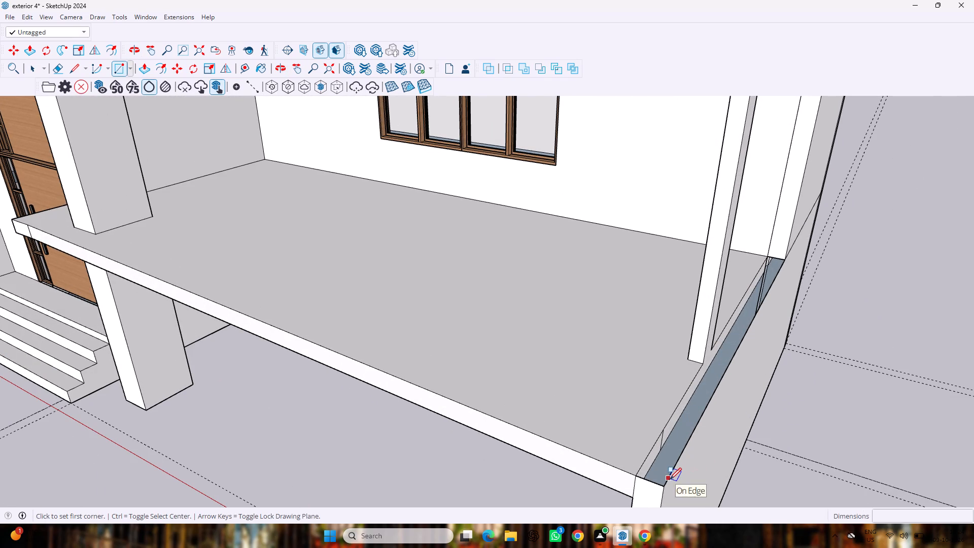
left_click(666, 486)
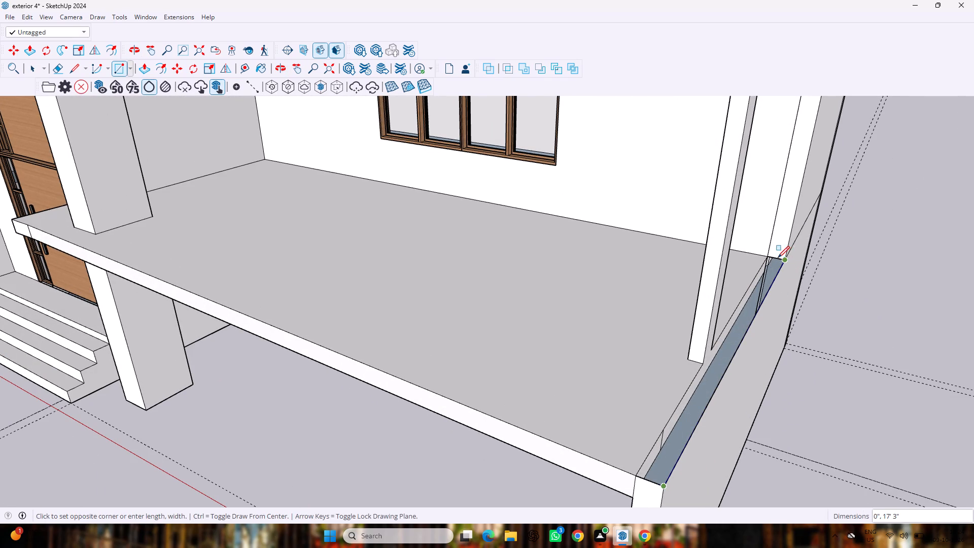
left_click(772, 257)
Examine the terrace side wall, the remaining column and the roof slab from the side and front of the house.
scroll(771, 275, "down", 4)
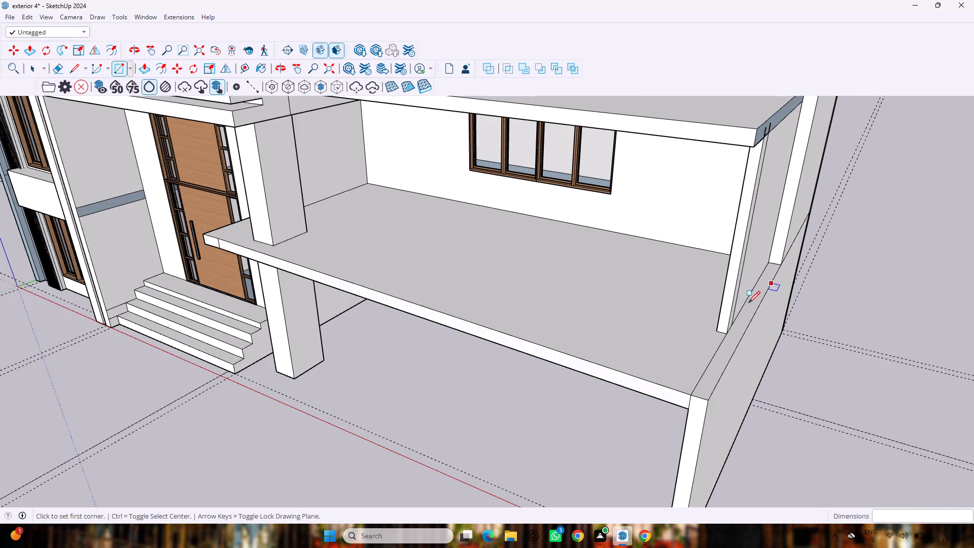
middle_click_drag(794, 248, 688, 180)
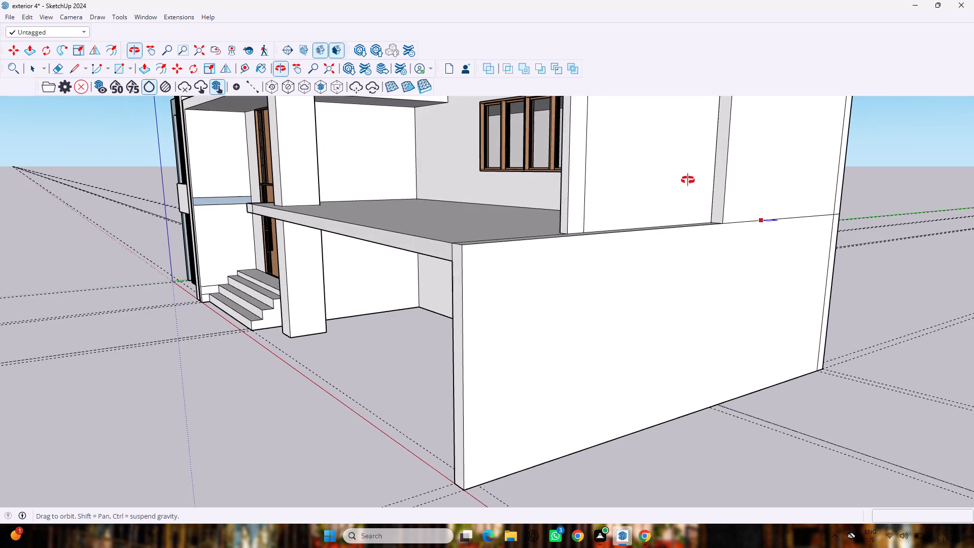
middle_click_drag(688, 180, 688, 190)
middle_click_drag(687, 206, 687, 211)
scroll(687, 208, "down", 3)
middle_click_drag(687, 213, 687, 218)
scroll(677, 233, "down", 4)
middle_click_drag(526, 213, 637, 255)
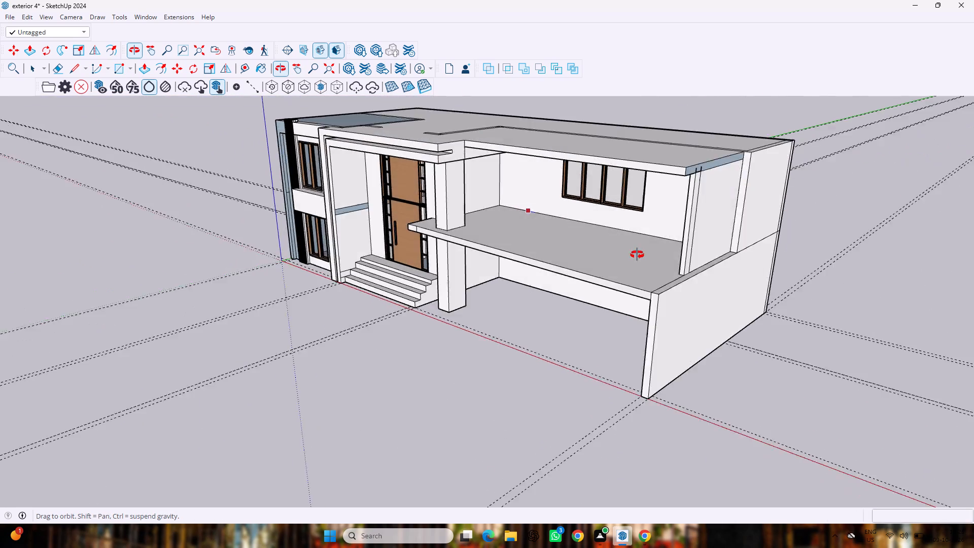
middle_click_drag(637, 255, 710, 248)
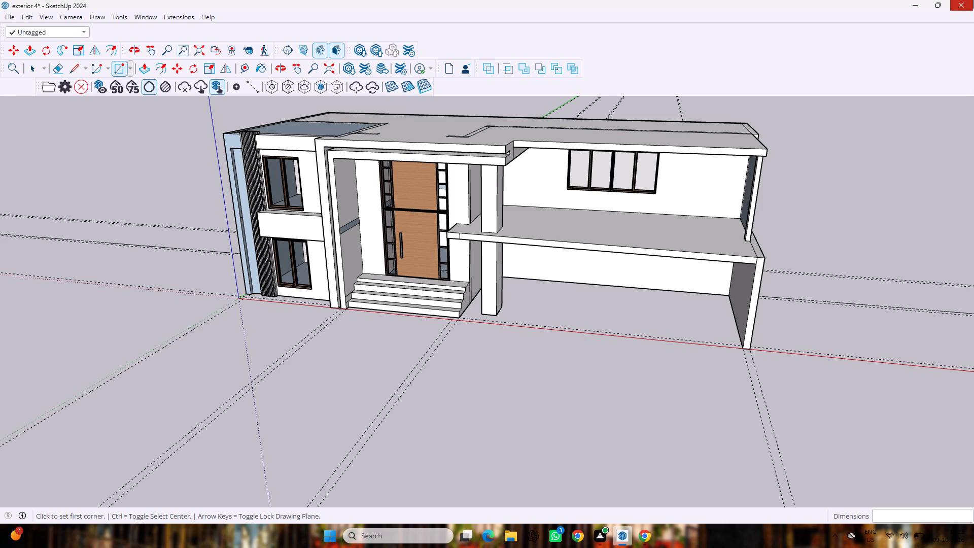
middle_click_drag(973, 0, 920, 51)
scroll(903, 62, "down", 1)
scroll(872, 125, "up", 1)
middle_click_drag(872, 125, 652, 132)
Try to push the infill face between the terrace column and the cut-back side wall inward with two Push/Pull operations.
scroll(653, 133, "up", 1)
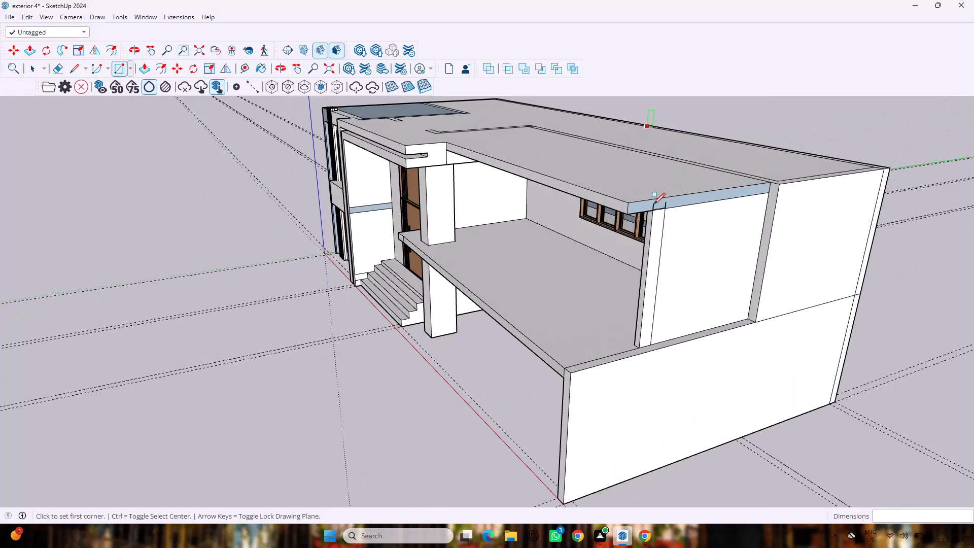
scroll(730, 299, "up", 2)
key("p")
left_click_drag(722, 277, 663, 238)
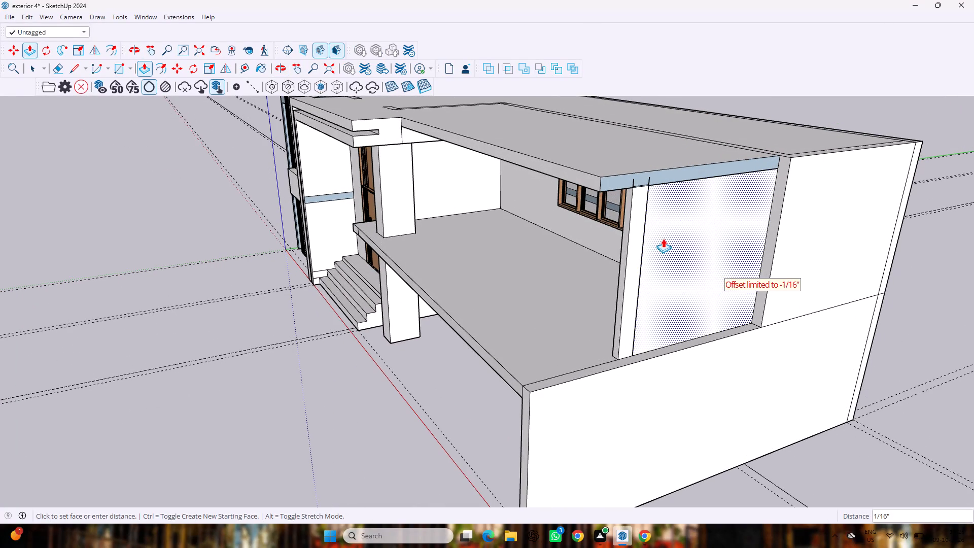
left_click_drag(663, 238, 556, 221)
left_click_drag(722, 250, 715, 236)
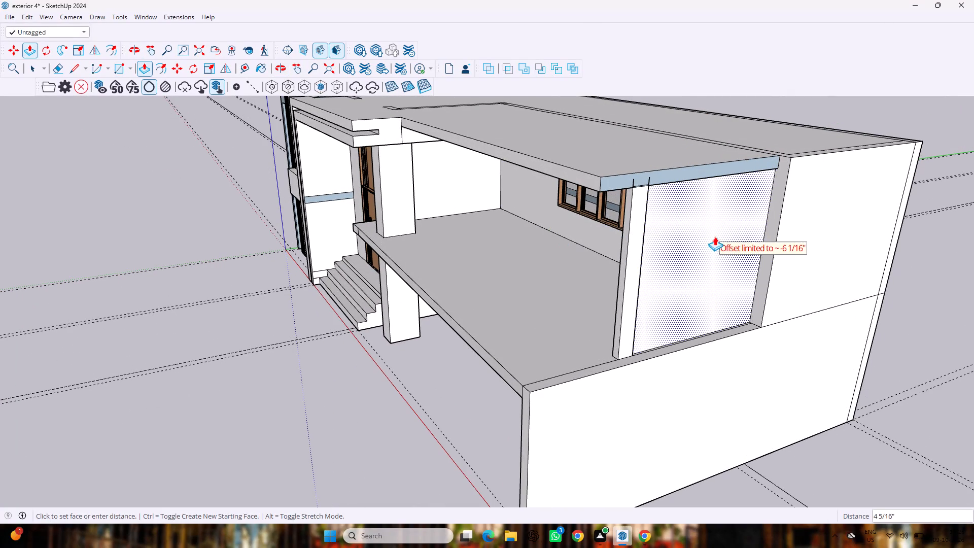
left_click_drag(715, 236, 662, 207)
middle_click_drag(542, 191, 803, 233)
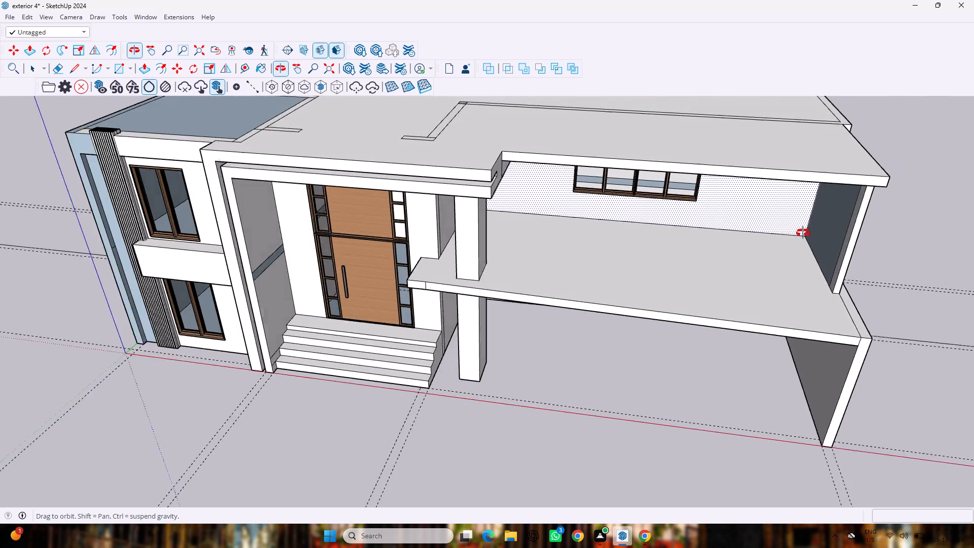
Erase the infill face between the terrace column and the cut-back side wall by removing its boundary edge.
middle_click_drag(803, 233, 806, 230)
middle_click_drag(973, 228, 789, 220)
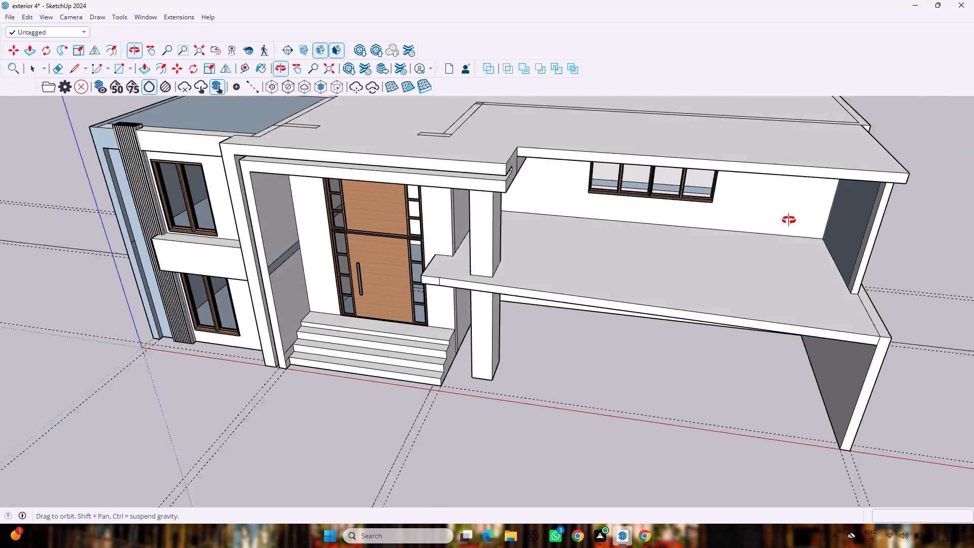
middle_click_drag(789, 220, 660, 207)
scroll(656, 203, "down", 2)
key("e")
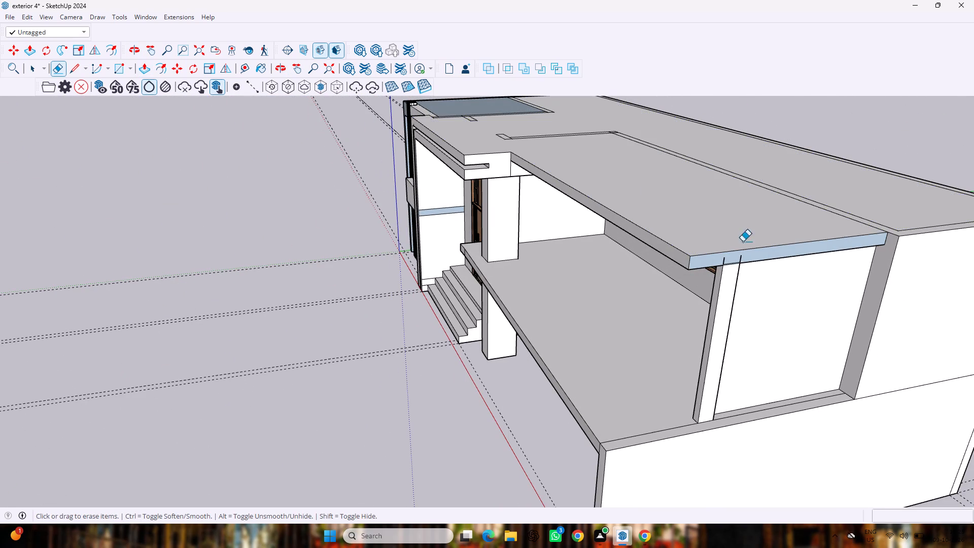
scroll(834, 326, "up", 3)
left_click_drag(874, 291, 867, 293)
left_click(866, 293)
middle_click_drag(617, 300, 788, 287)
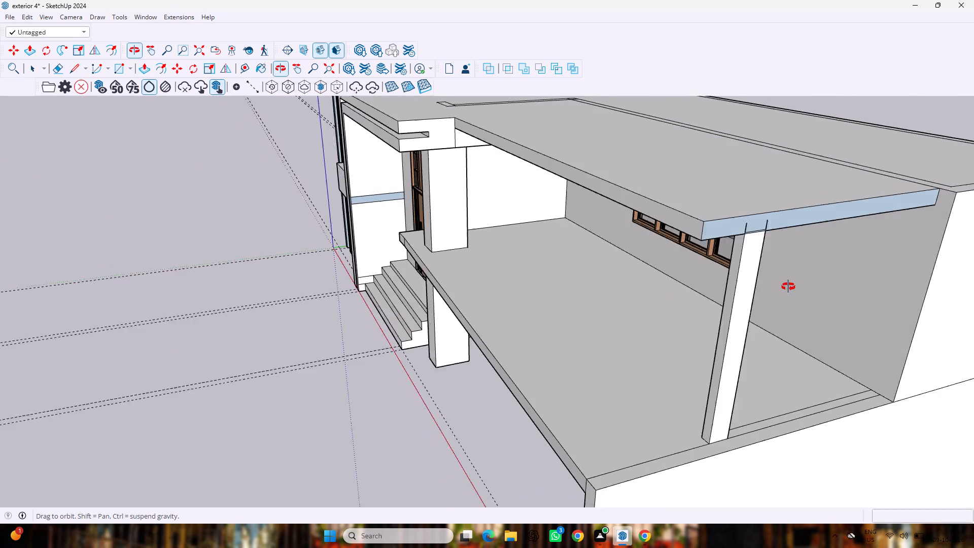
Erase the short stray lines above the terrace column on the side face of the roof slab.
middle_click_drag(788, 287, 817, 282)
scroll(910, 222, "down", 3)
middle_click_drag(973, 173, 767, 124)
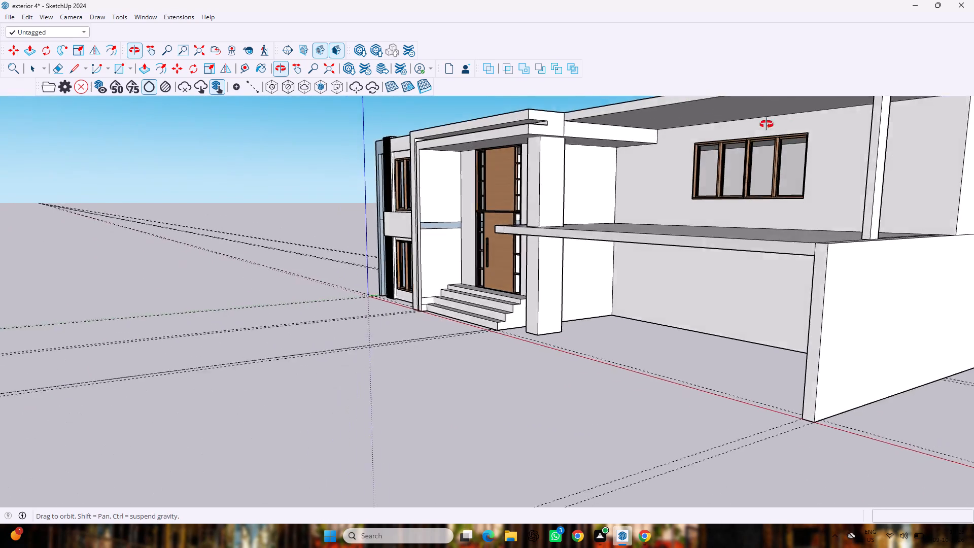
middle_click_drag(767, 124, 701, 204)
scroll(713, 162, "down", 4)
scroll(620, 285, "up", 5)
left_click_drag(615, 263, 614, 264)
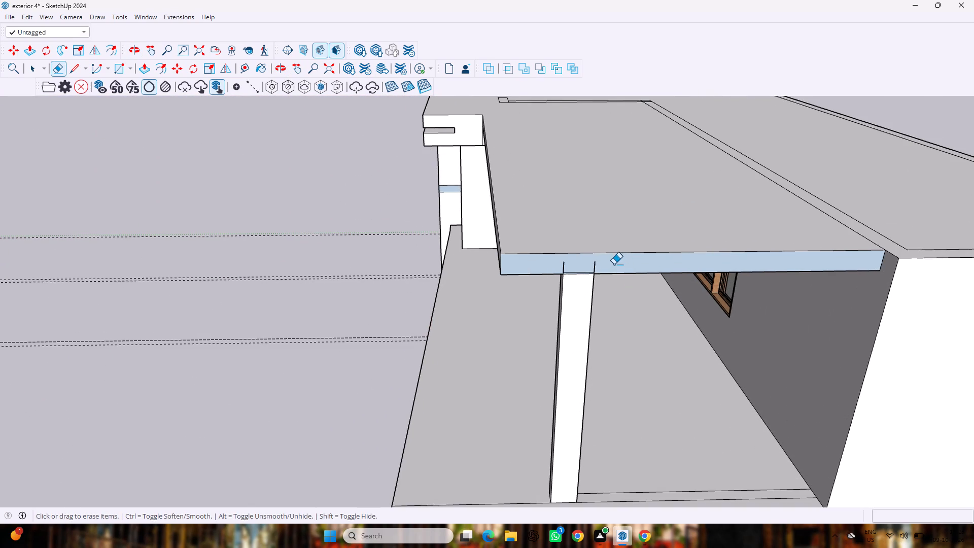
left_click_drag(614, 264, 561, 267)
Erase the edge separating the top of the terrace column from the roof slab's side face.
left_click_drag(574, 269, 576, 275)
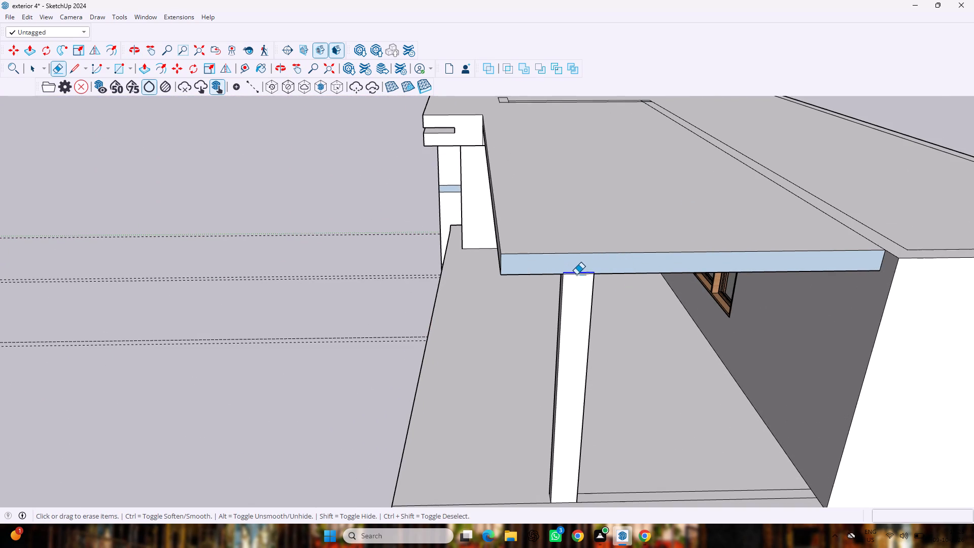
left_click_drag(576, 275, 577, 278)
Examine the terrace column, the roof slab and the opened terrace from the front and side of the house.
middle_click_drag(518, 286, 853, 264)
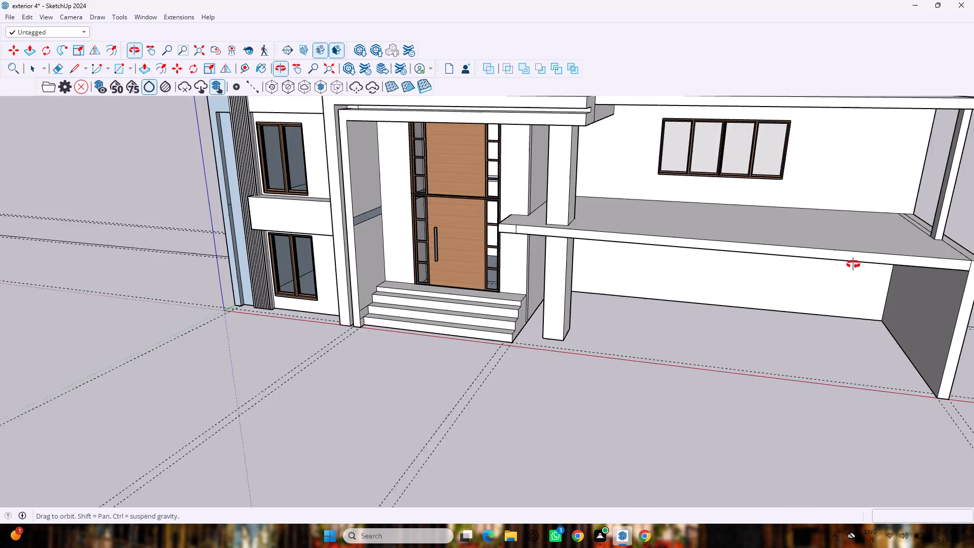
middle_click_drag(853, 264, 853, 286)
scroll(854, 285, "down", 8)
middle_click_drag(973, 204, 855, 181)
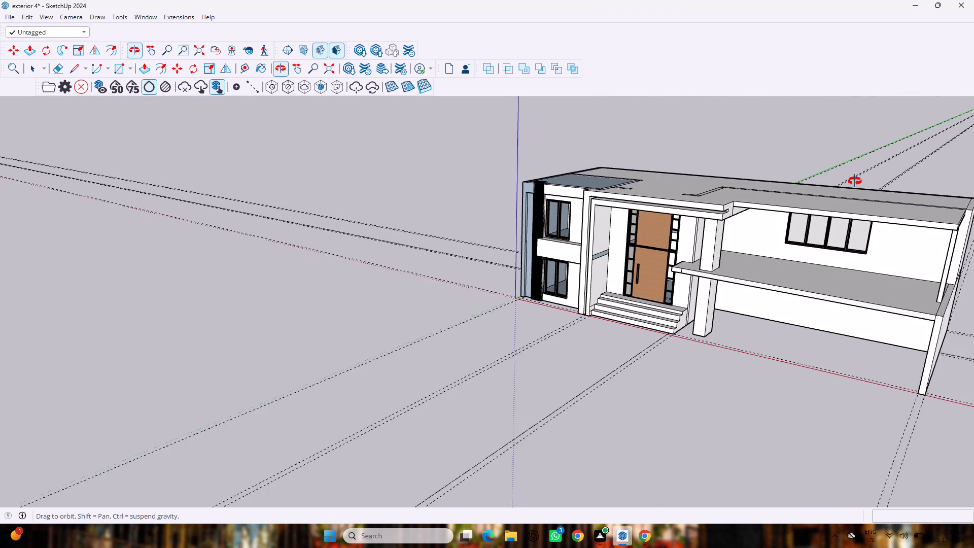
middle_click_drag(855, 181, 852, 139)
scroll(852, 160, "up", 1)
scroll(852, 138, "down", 4)
middle_click_drag(851, 160, 859, 216)
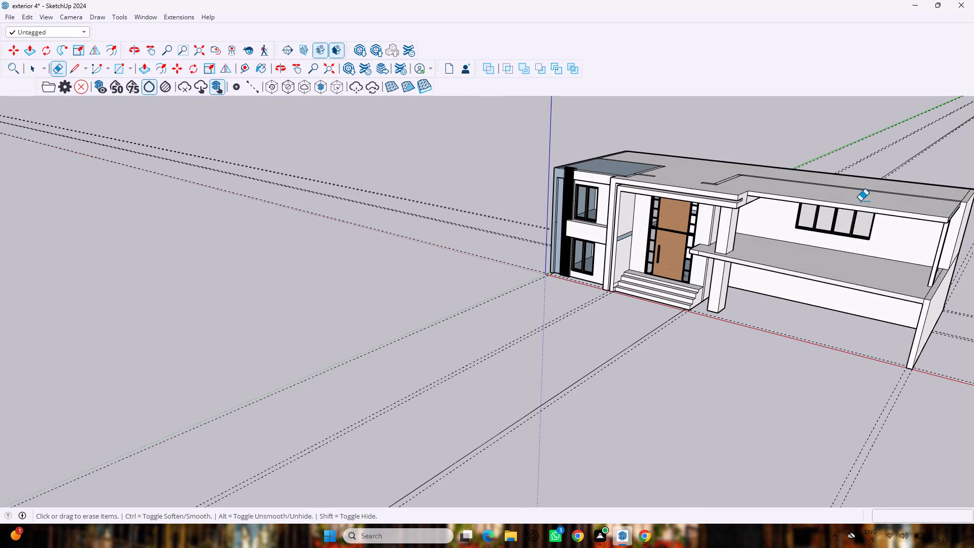
key("space")
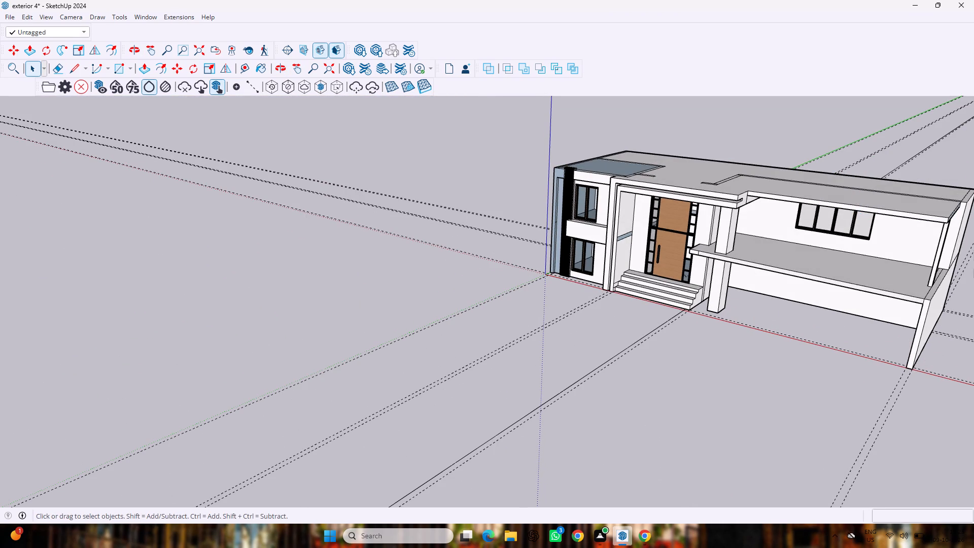
middle_click_drag(917, 285, 696, 252)
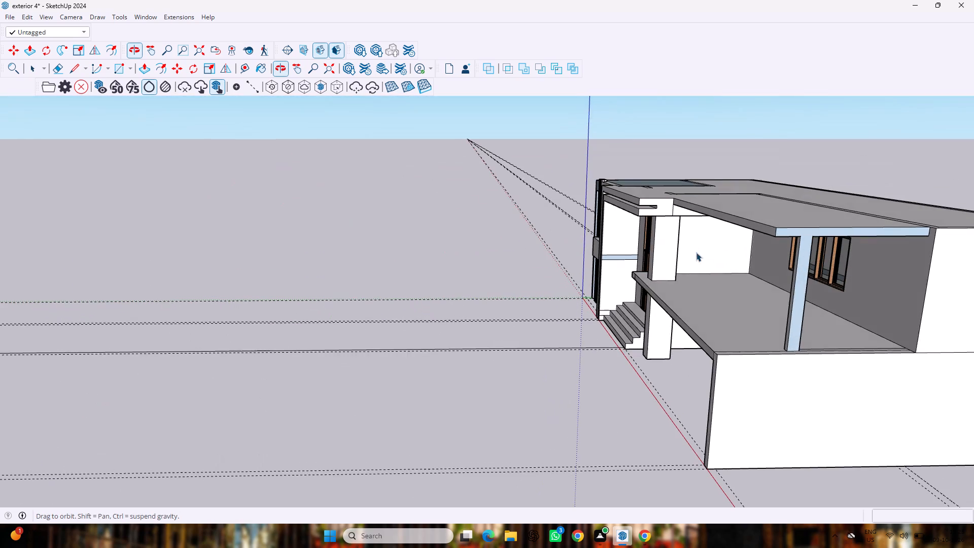
middle_click_drag(696, 252, 697, 252)
scroll(717, 269, "up", 3)
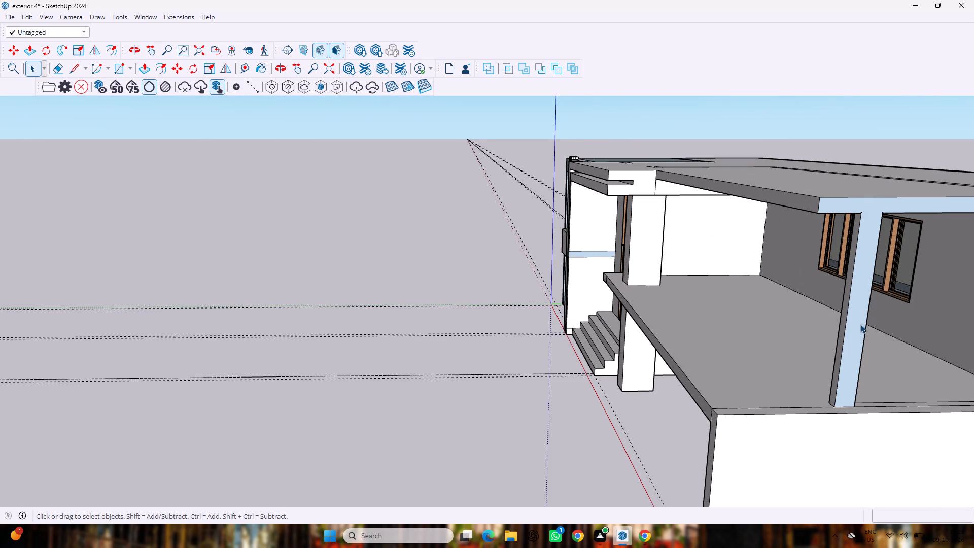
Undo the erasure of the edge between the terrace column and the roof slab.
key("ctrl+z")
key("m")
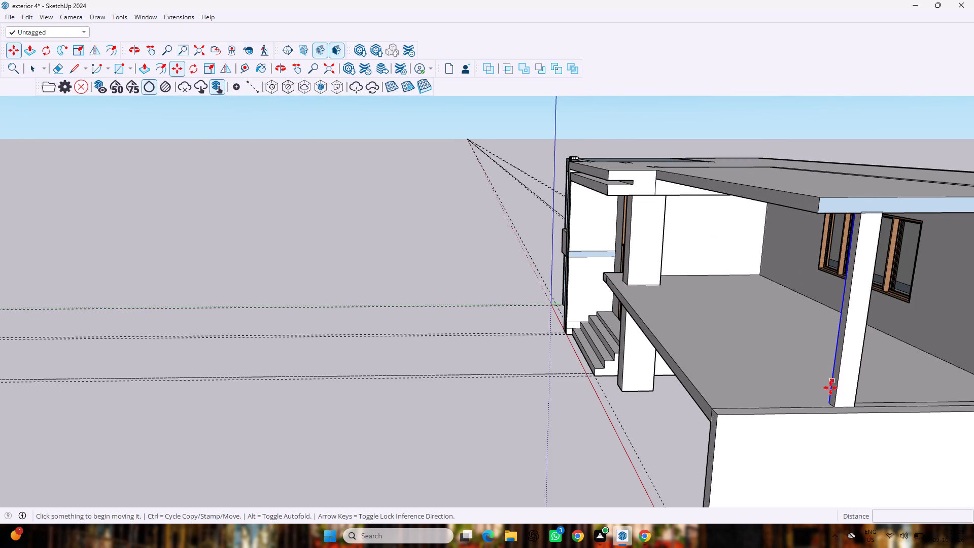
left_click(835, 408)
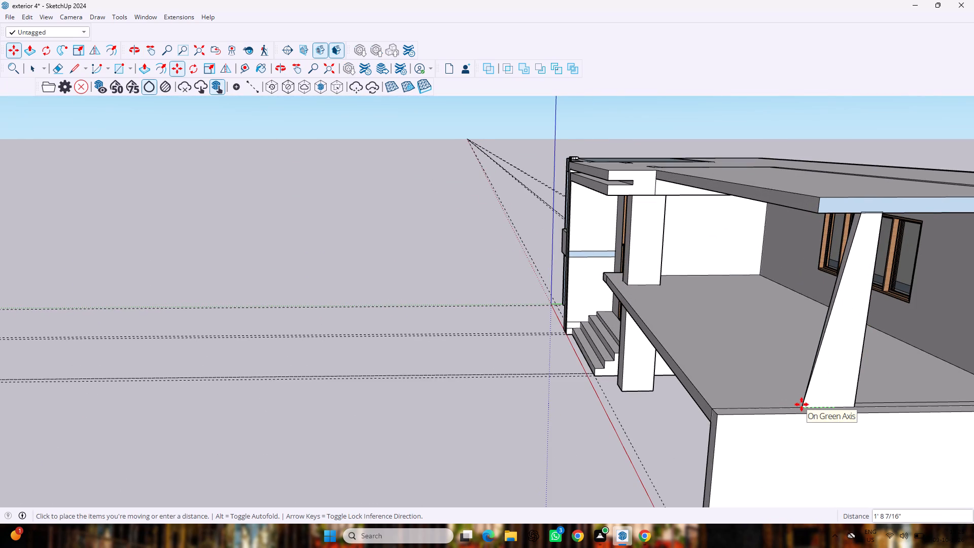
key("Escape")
Select the visible faces and edges on all sides of the terrace column and make them a group.
key("space")
triple_click(844, 371)
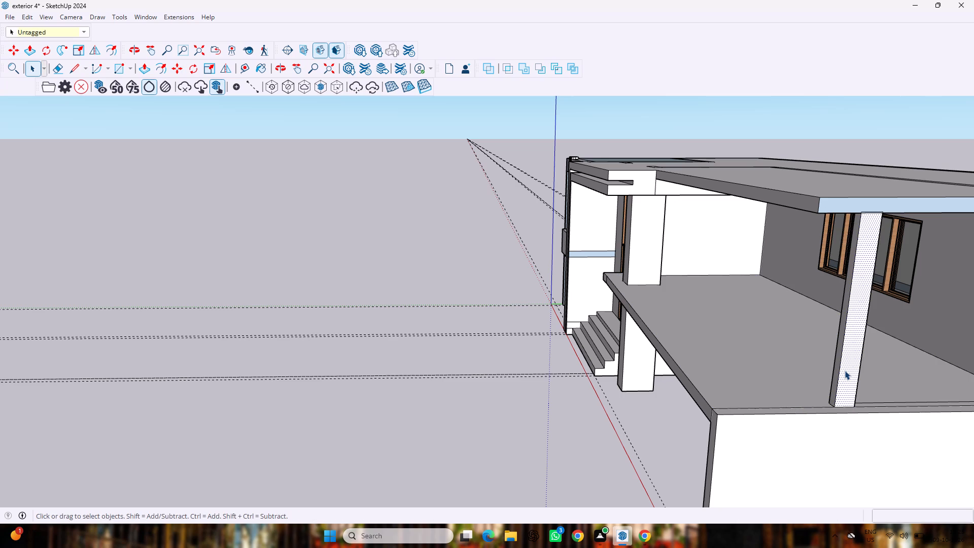
left_click(845, 370)
scroll(824, 361, "up", 2)
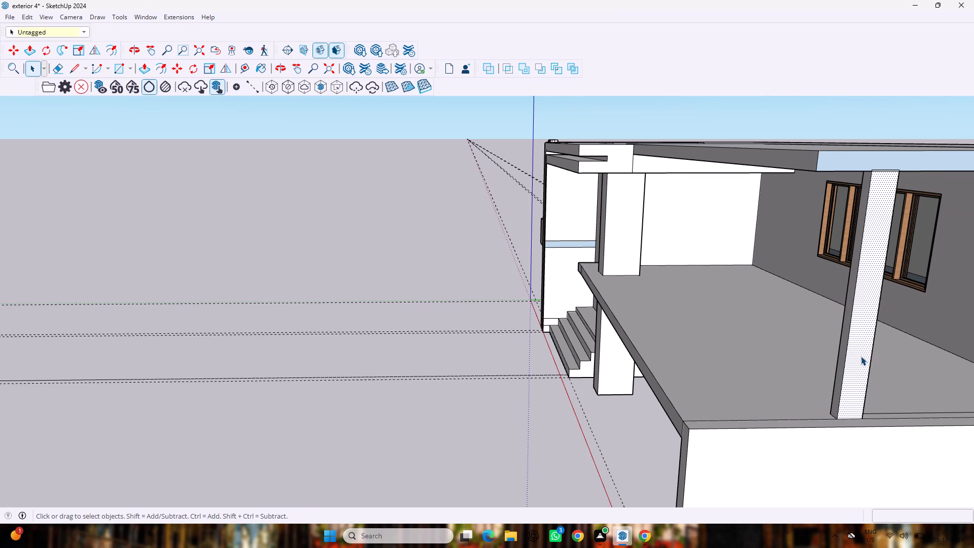
middle_click_drag(864, 348, 954, 369, "ctrl")
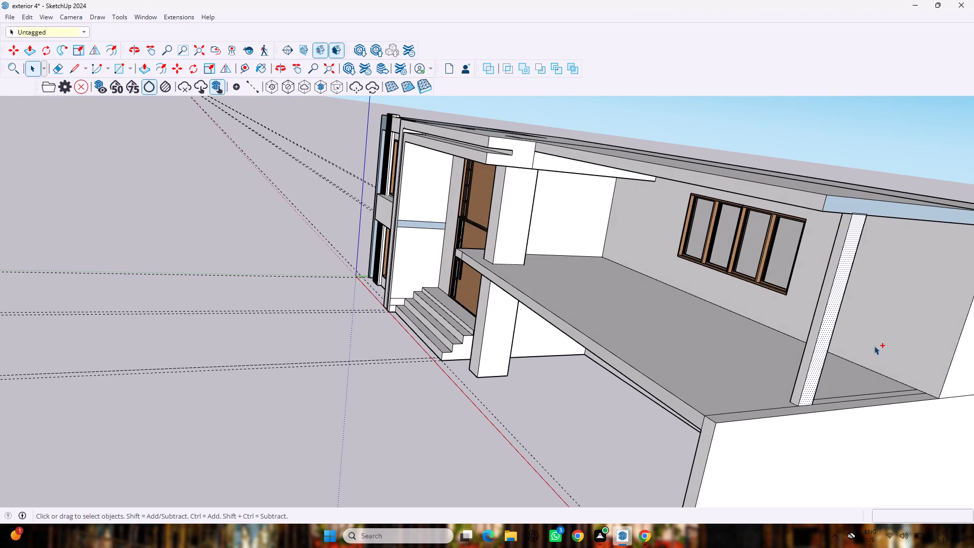
left_click(825, 320, "ctrl")
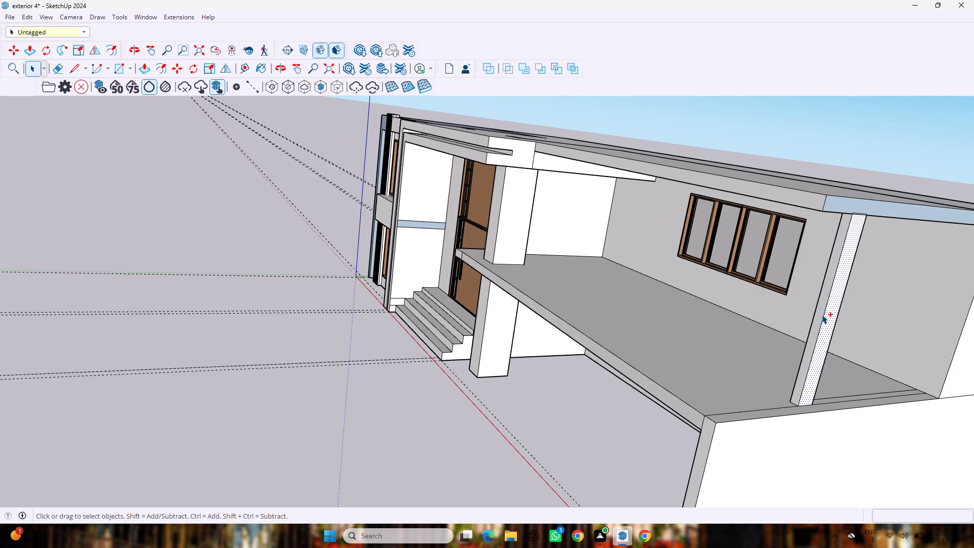
left_click(822, 315, "ctrl")
left_click(822, 315, "ctrl")
left_click(822, 315, "ctrl")
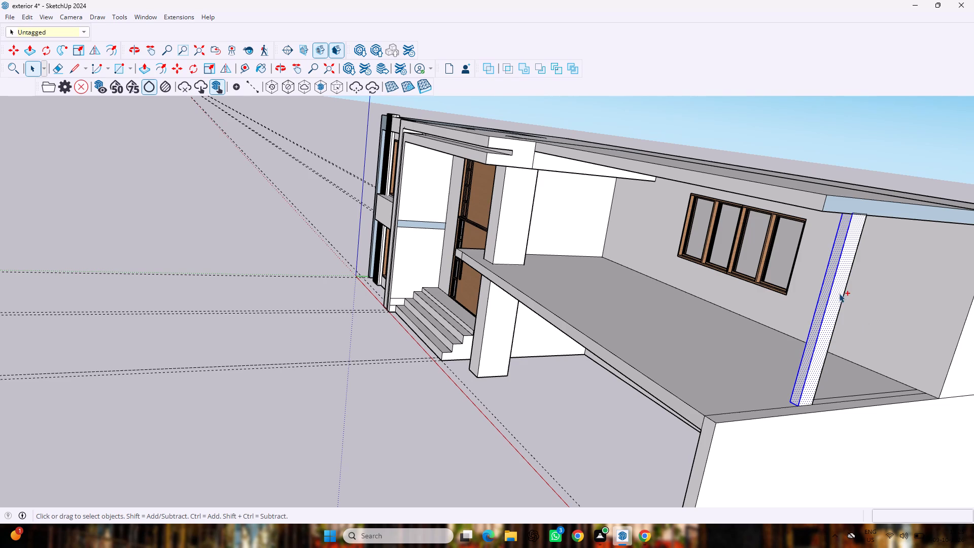
middle_click_drag(839, 295, 438, 294, "ctrl")
double_click(428, 298, "ctrl")
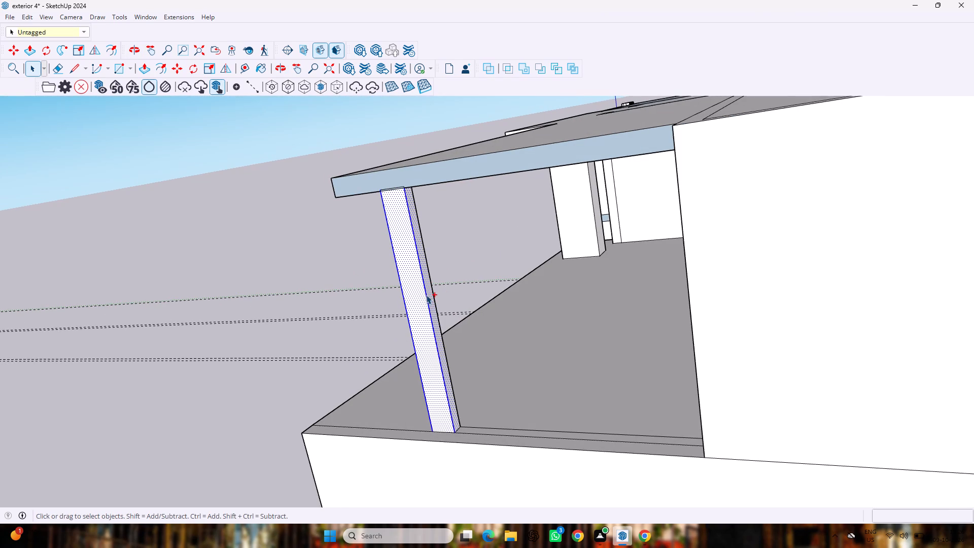
scroll(431, 289, "up", 3, "ctrl")
middle_click_drag(431, 280, 349, 277, "ctrl")
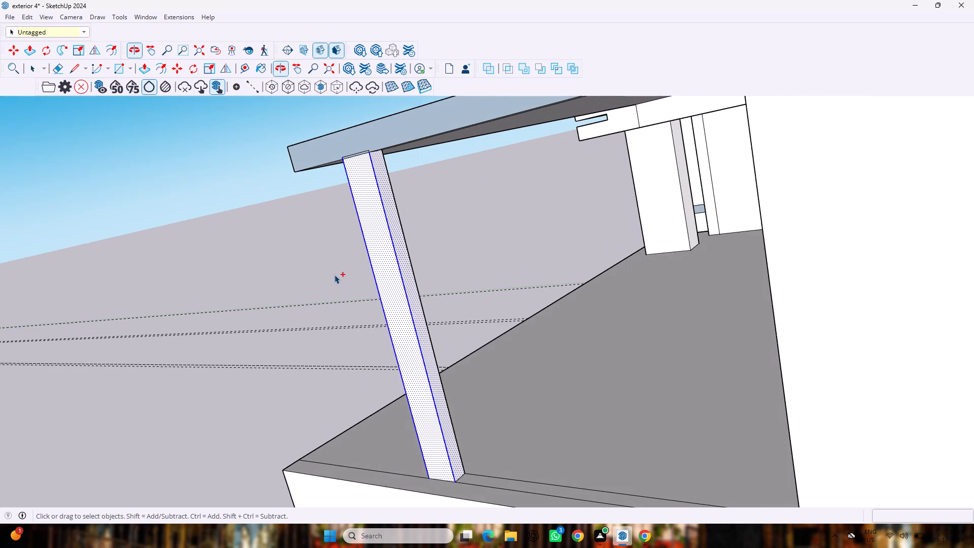
left_click(406, 240, "ctrl")
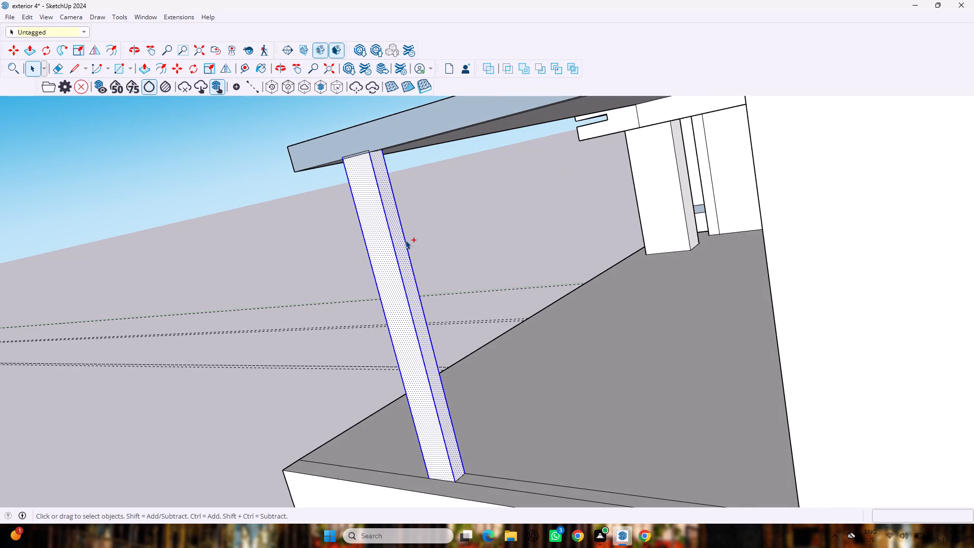
middle_click_drag(402, 239, 973, 256, "ctrl")
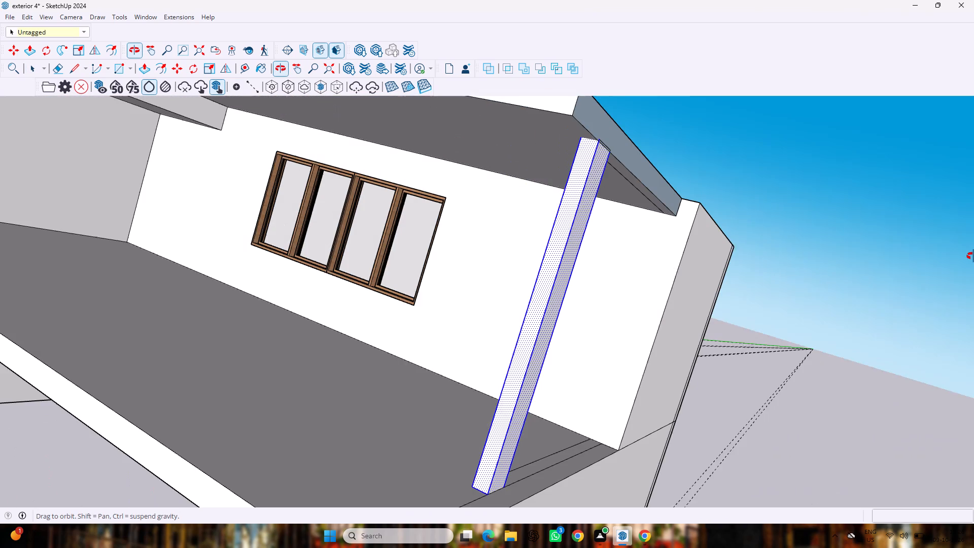
middle_click_drag(973, 256, 973, 258, "ctrl")
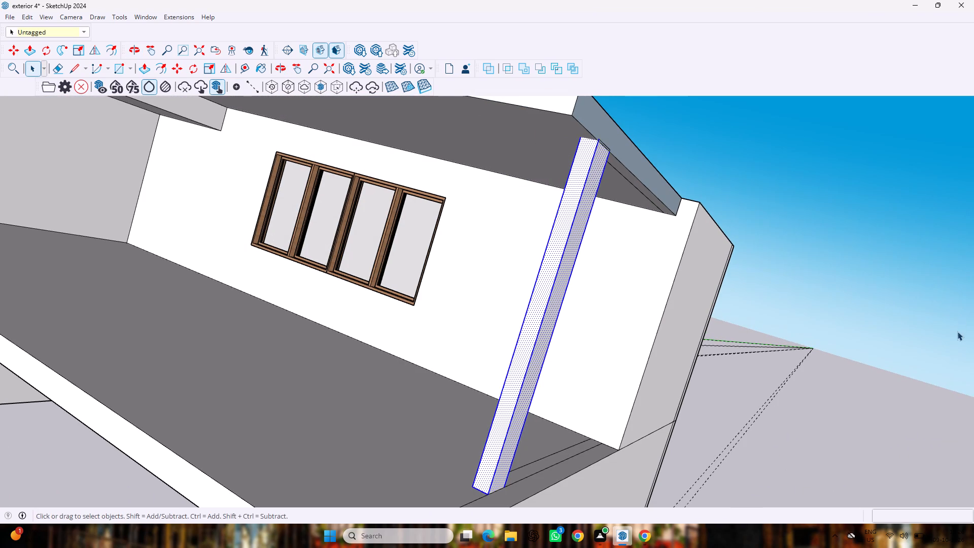
right_click(554, 315)
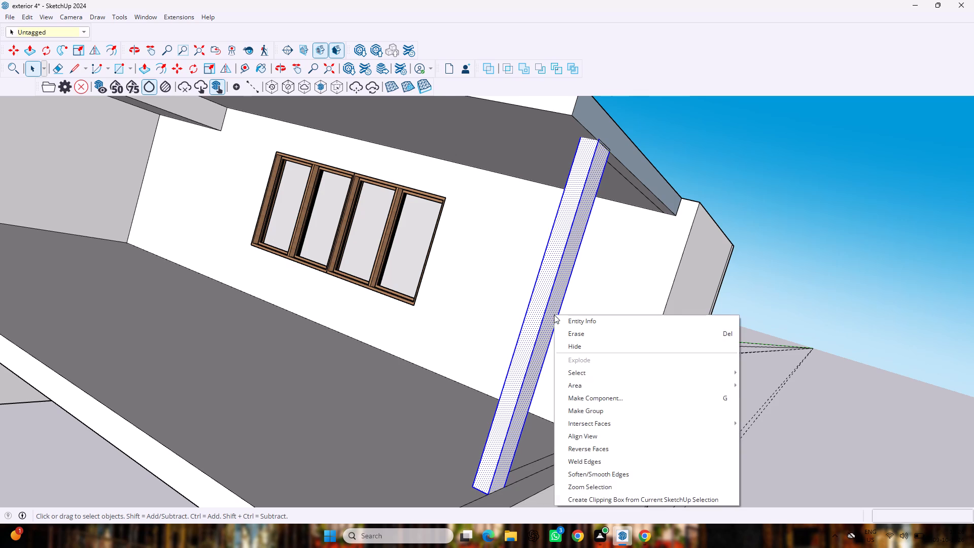
left_click(597, 415)
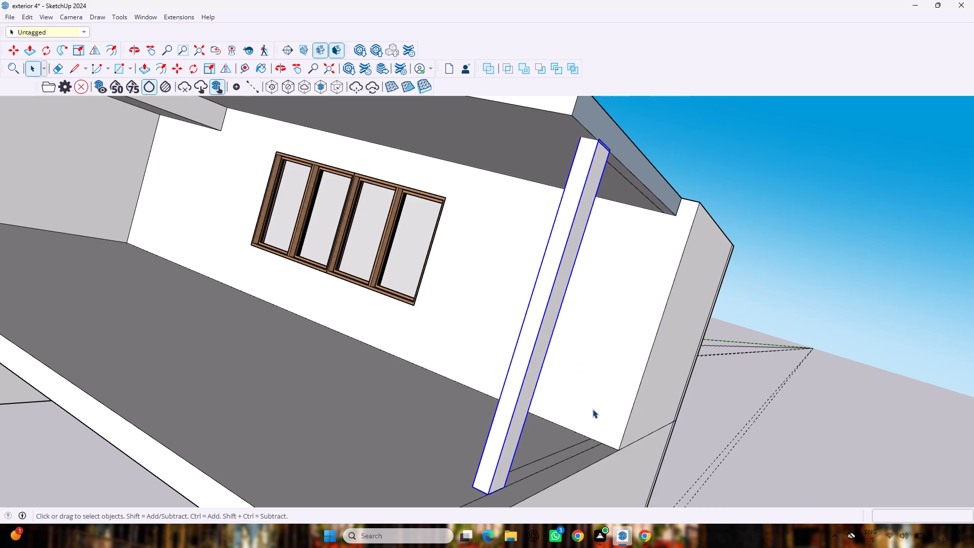
Move the column group about 2' 1" along the terrace side wall toward the front corner of the roof slab.
key("m")
scroll(532, 437, "down", 7)
middle_click_drag(527, 415, 521, 449)
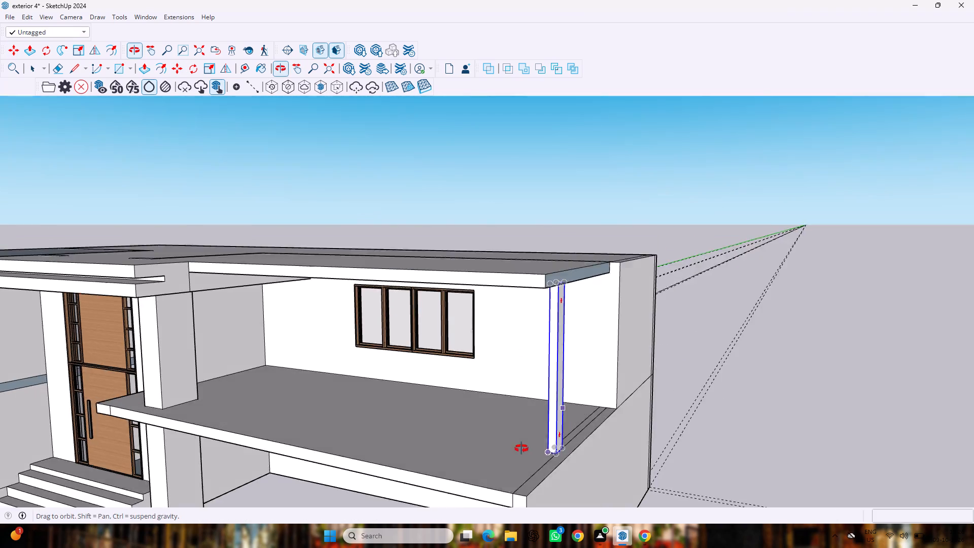
middle_click_drag(521, 449, 519, 449)
left_click(543, 476)
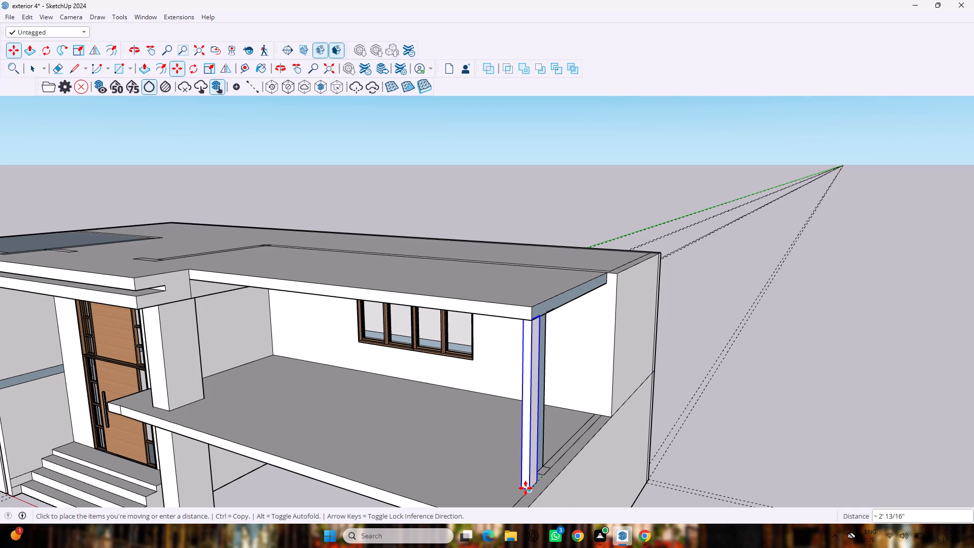
scroll(531, 458, "up", 3)
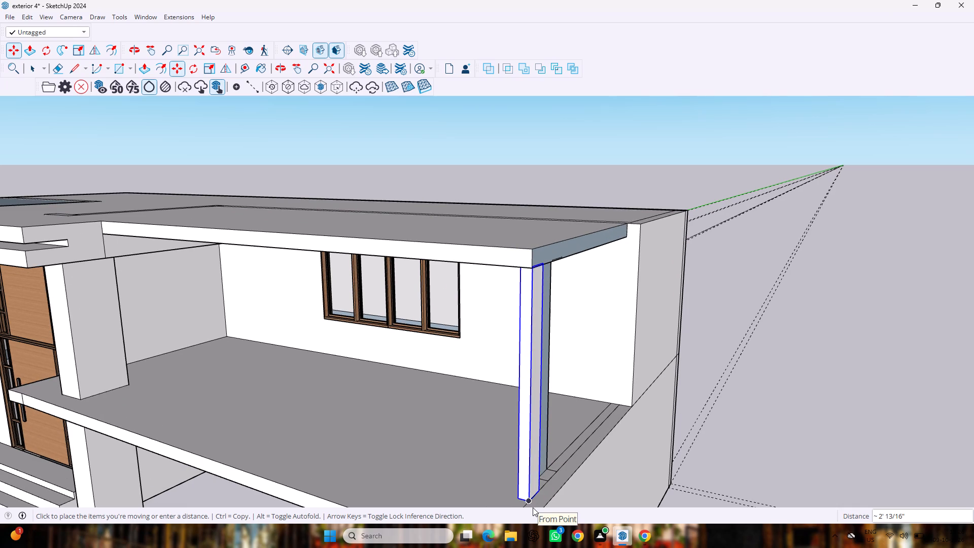
left_click(533, 507)
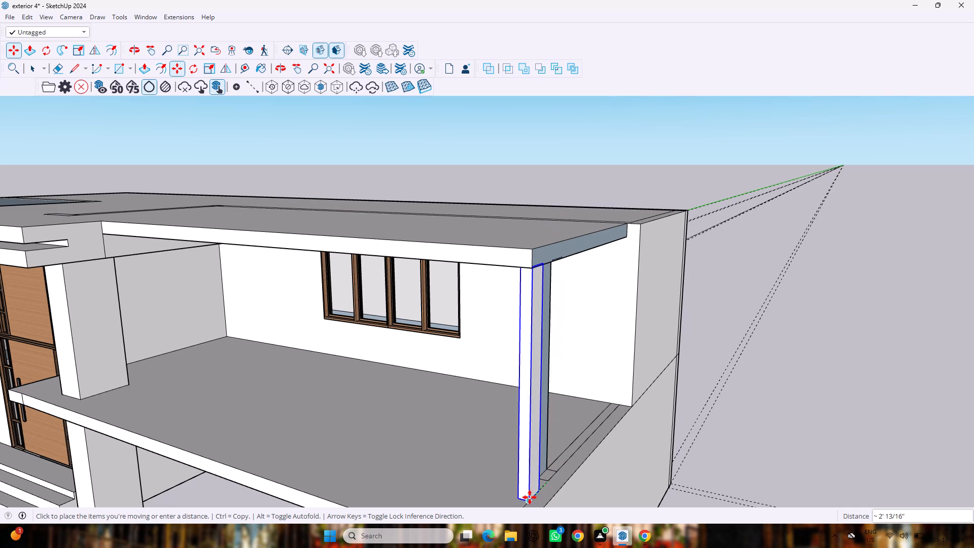
left_click(530, 500)
Delete the leftover column face standing at the column's original position on the terrace side wall.
scroll(551, 300, "up", 1)
middle_click_drag(551, 300, 551, 300)
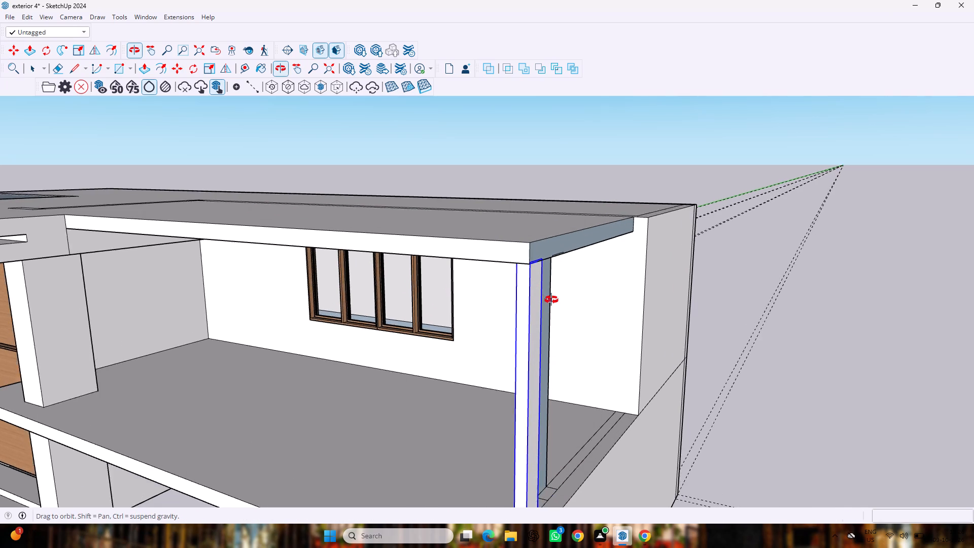
middle_click_drag(551, 300, 414, 284)
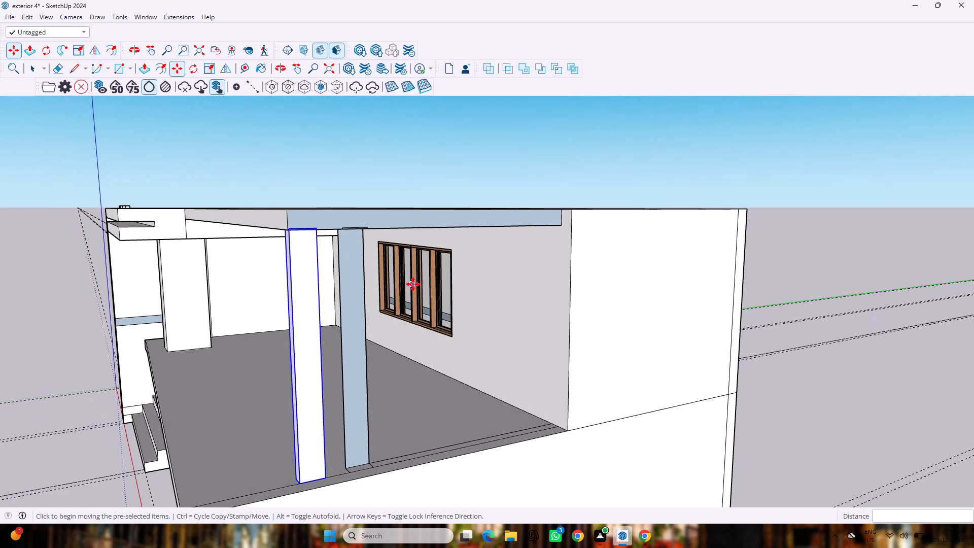
scroll(412, 284, "up", 2)
key("space")
left_click(312, 290)
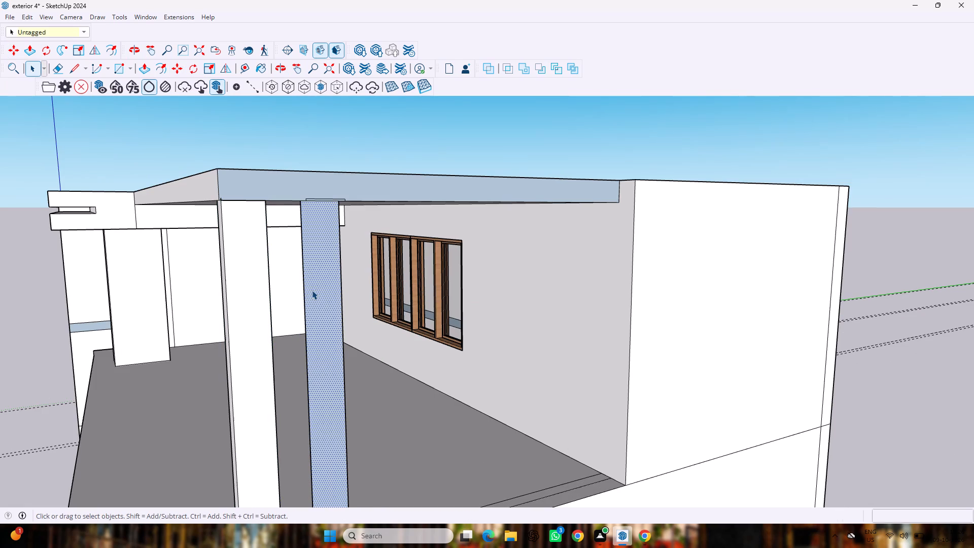
key("Delete")
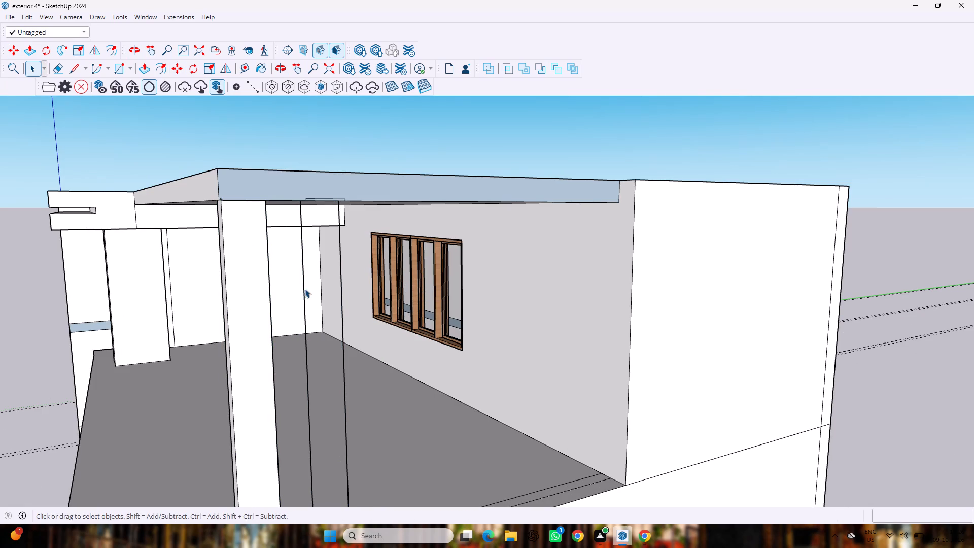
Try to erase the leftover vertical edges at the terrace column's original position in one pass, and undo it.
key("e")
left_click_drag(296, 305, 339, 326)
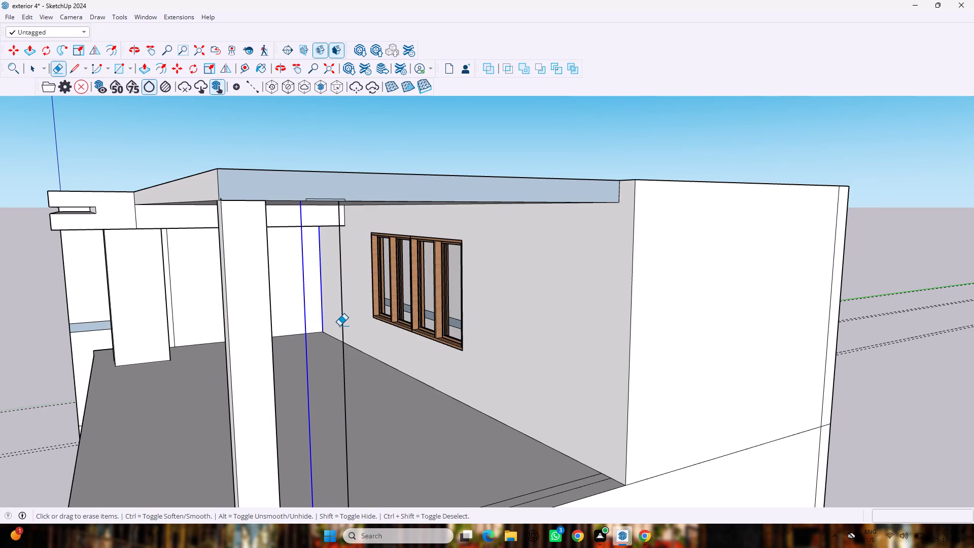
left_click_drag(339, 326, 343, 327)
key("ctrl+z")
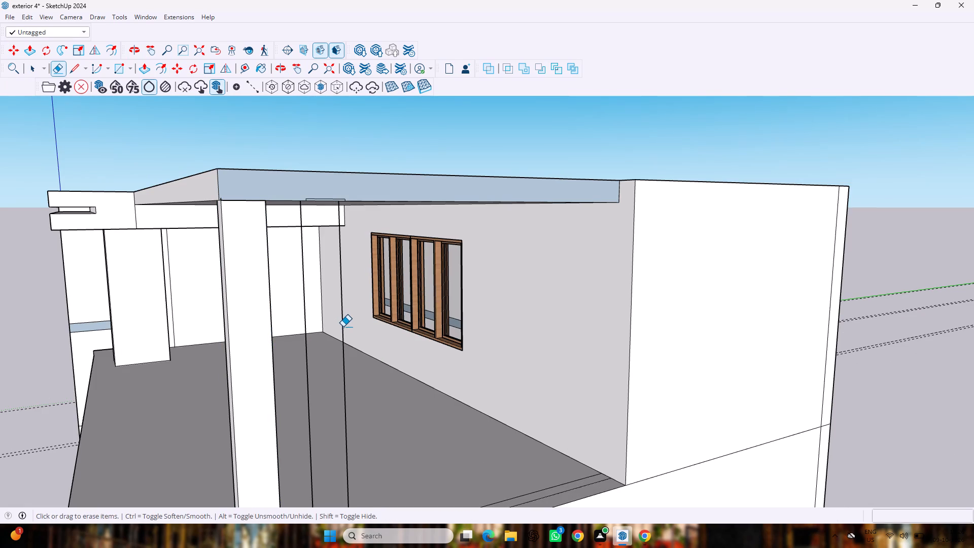
Erase the two leftover vertical edges at the terrace column's original position, keeping the wall corner edge.
left_click_drag(344, 304, 335, 307)
left_click_drag(312, 318, 300, 324)
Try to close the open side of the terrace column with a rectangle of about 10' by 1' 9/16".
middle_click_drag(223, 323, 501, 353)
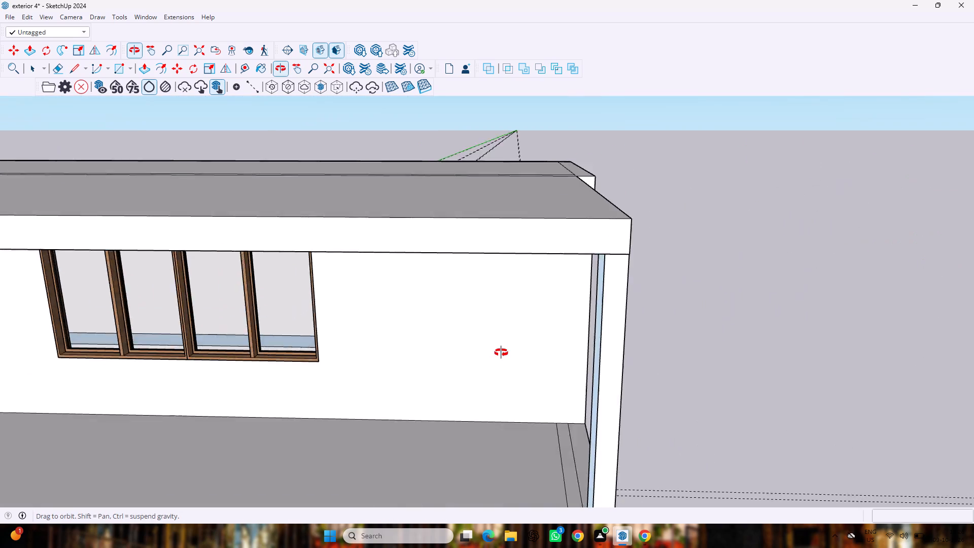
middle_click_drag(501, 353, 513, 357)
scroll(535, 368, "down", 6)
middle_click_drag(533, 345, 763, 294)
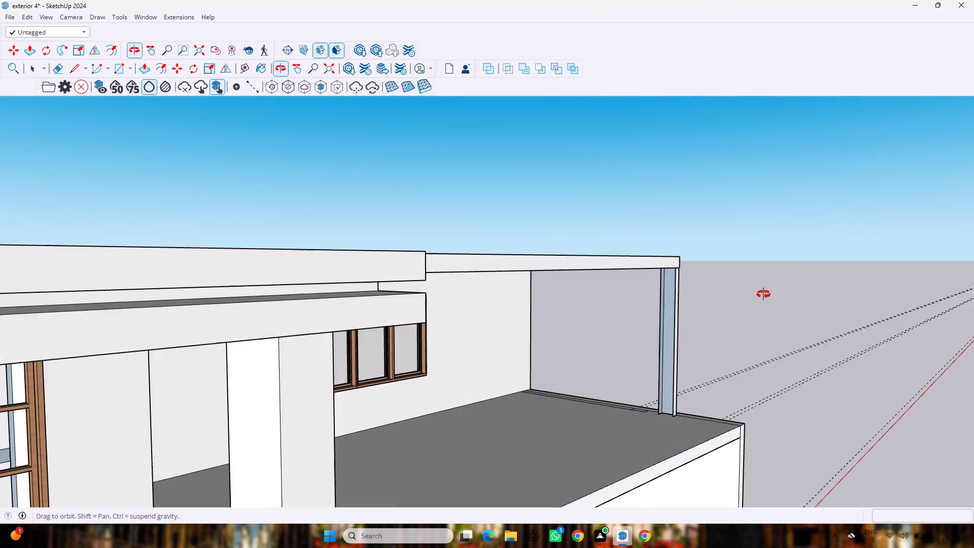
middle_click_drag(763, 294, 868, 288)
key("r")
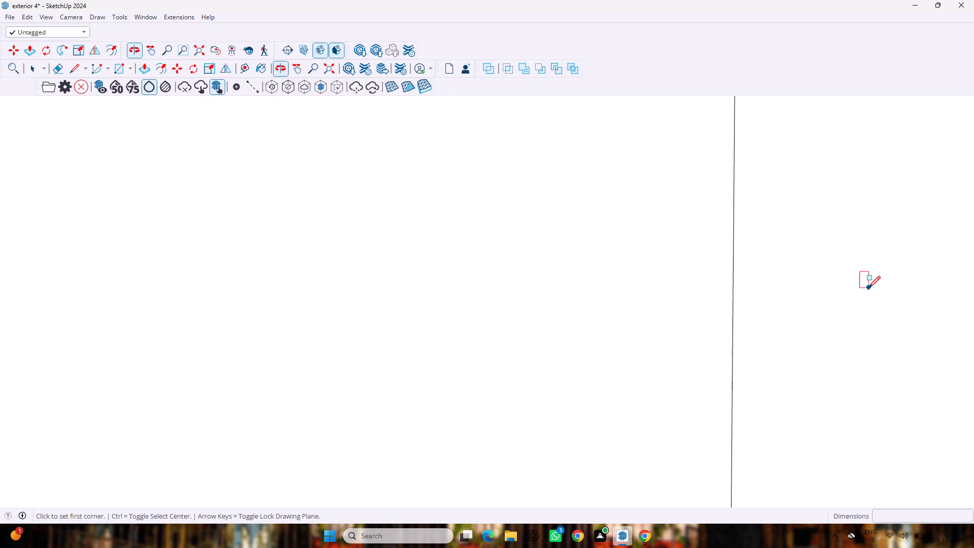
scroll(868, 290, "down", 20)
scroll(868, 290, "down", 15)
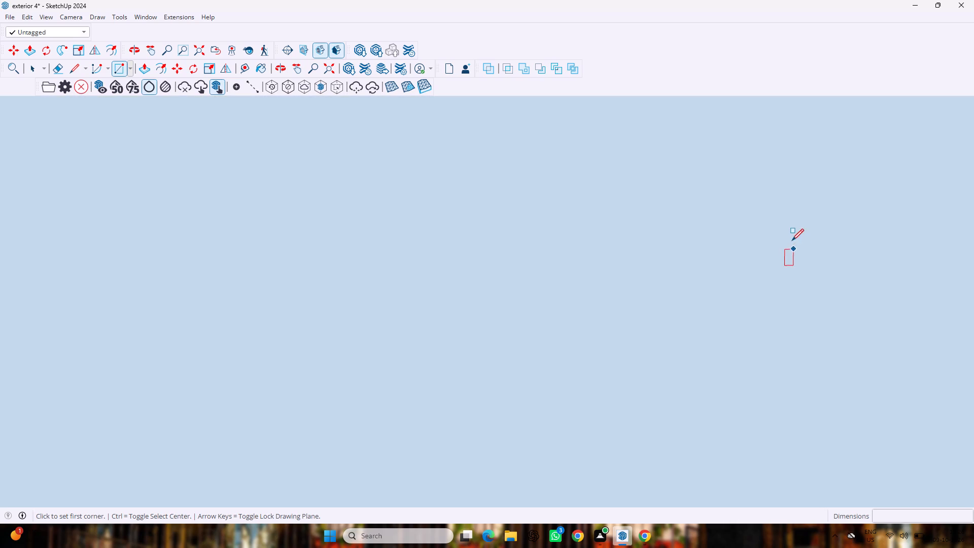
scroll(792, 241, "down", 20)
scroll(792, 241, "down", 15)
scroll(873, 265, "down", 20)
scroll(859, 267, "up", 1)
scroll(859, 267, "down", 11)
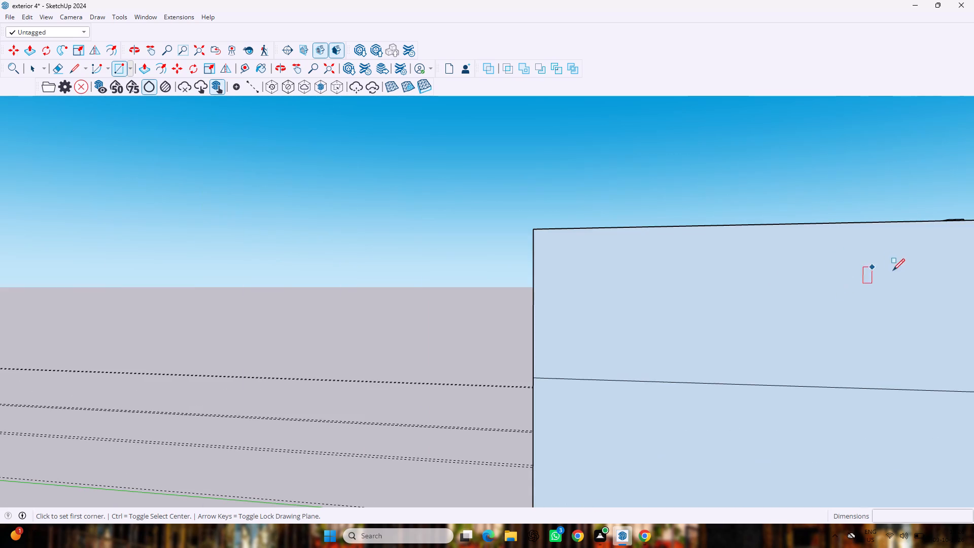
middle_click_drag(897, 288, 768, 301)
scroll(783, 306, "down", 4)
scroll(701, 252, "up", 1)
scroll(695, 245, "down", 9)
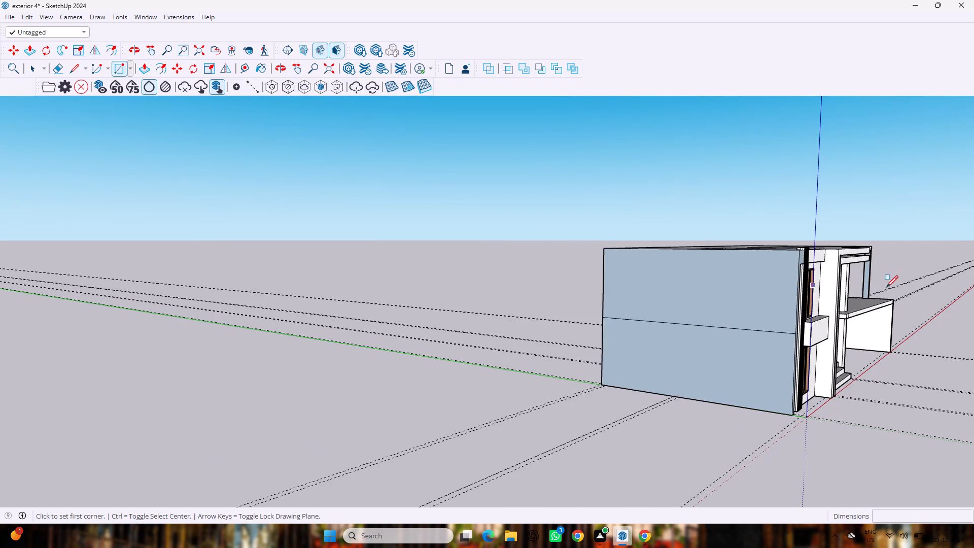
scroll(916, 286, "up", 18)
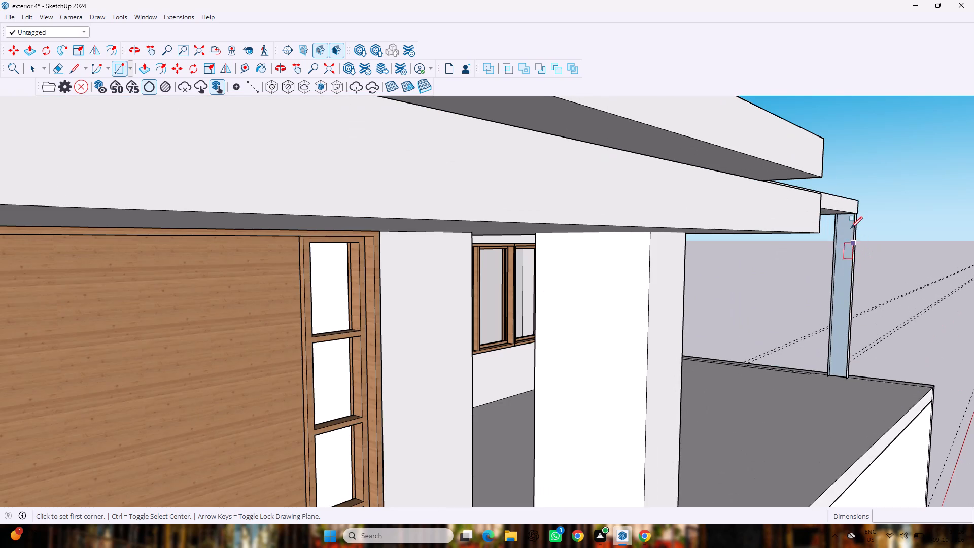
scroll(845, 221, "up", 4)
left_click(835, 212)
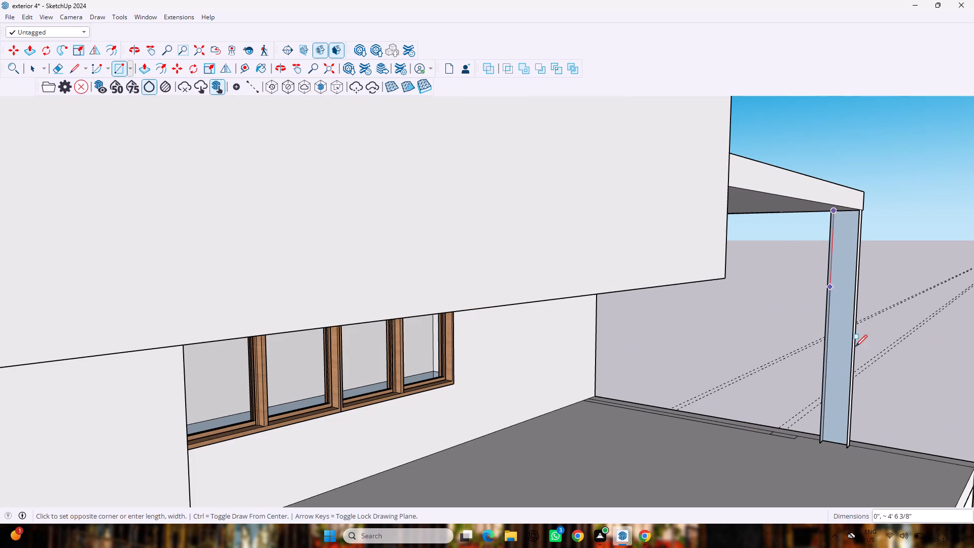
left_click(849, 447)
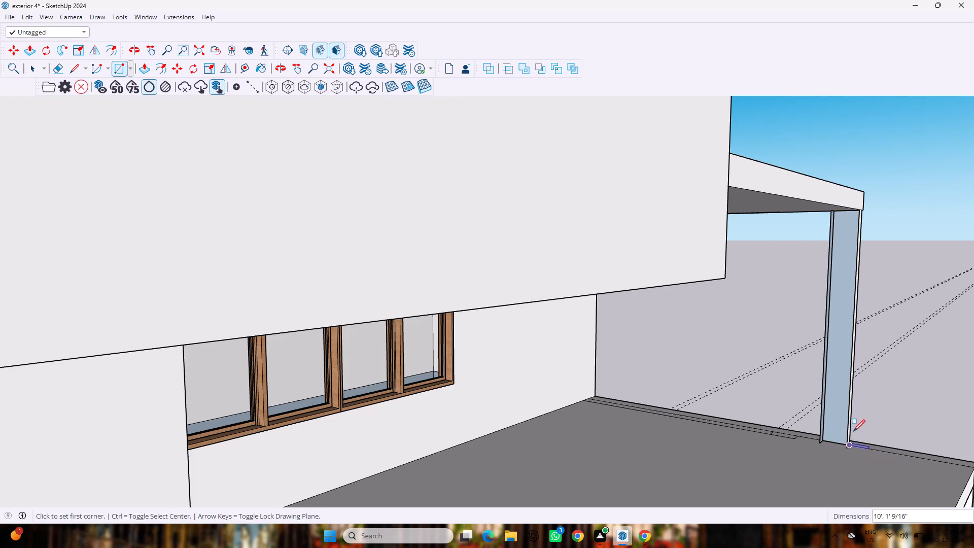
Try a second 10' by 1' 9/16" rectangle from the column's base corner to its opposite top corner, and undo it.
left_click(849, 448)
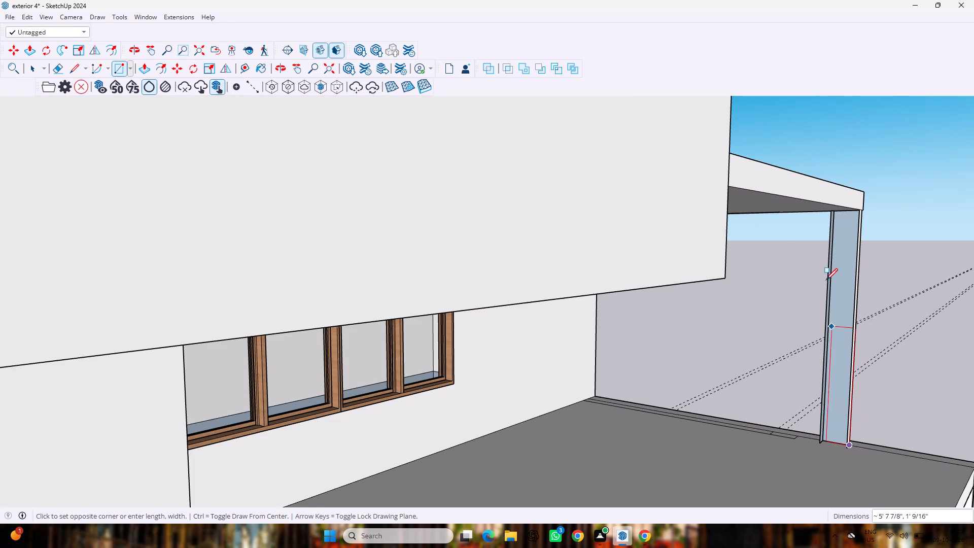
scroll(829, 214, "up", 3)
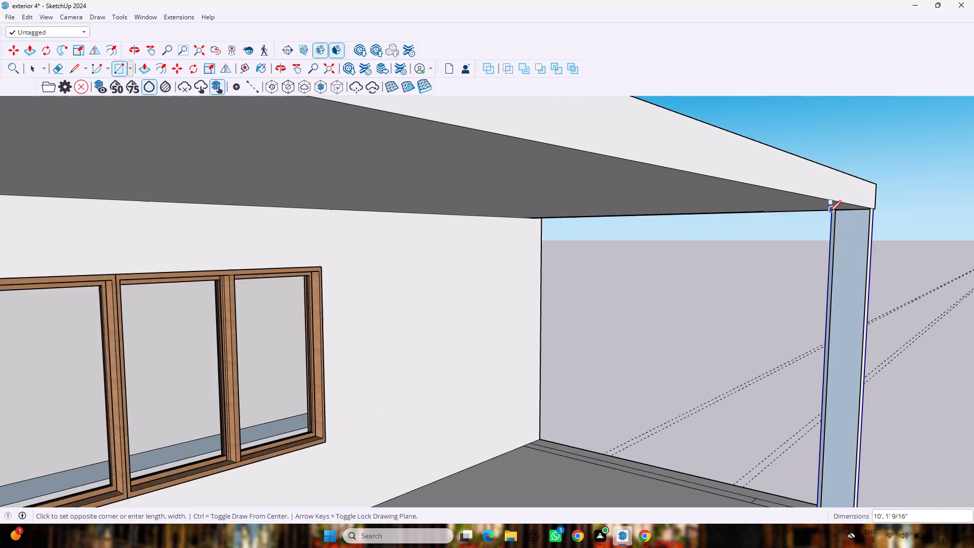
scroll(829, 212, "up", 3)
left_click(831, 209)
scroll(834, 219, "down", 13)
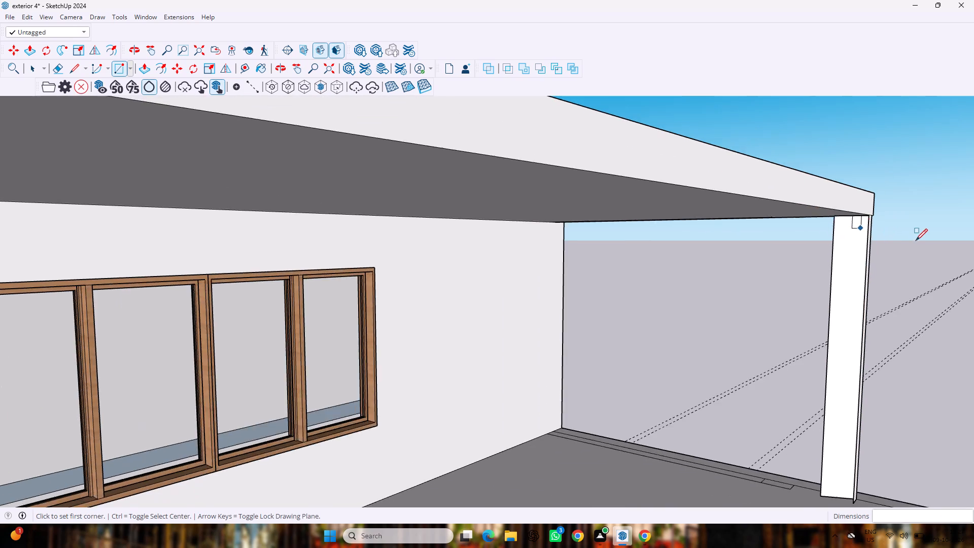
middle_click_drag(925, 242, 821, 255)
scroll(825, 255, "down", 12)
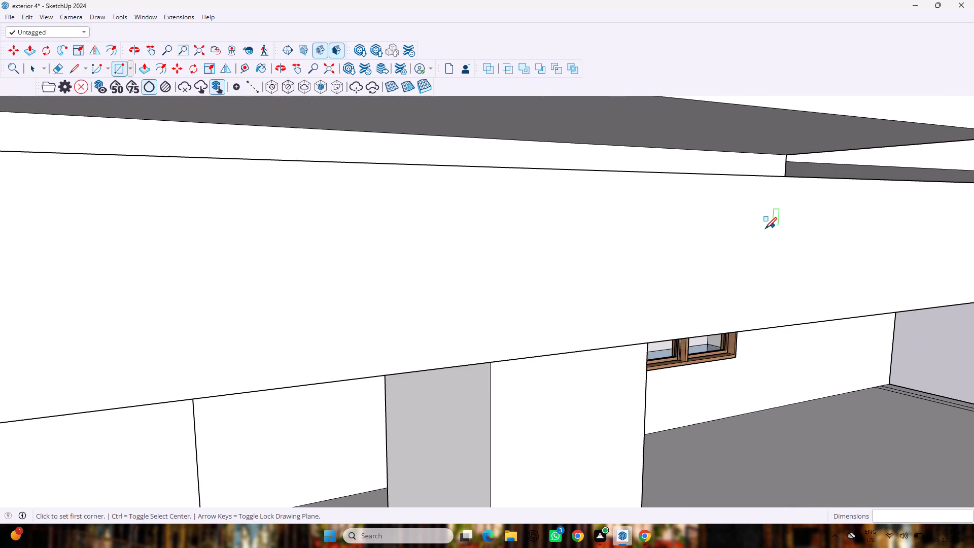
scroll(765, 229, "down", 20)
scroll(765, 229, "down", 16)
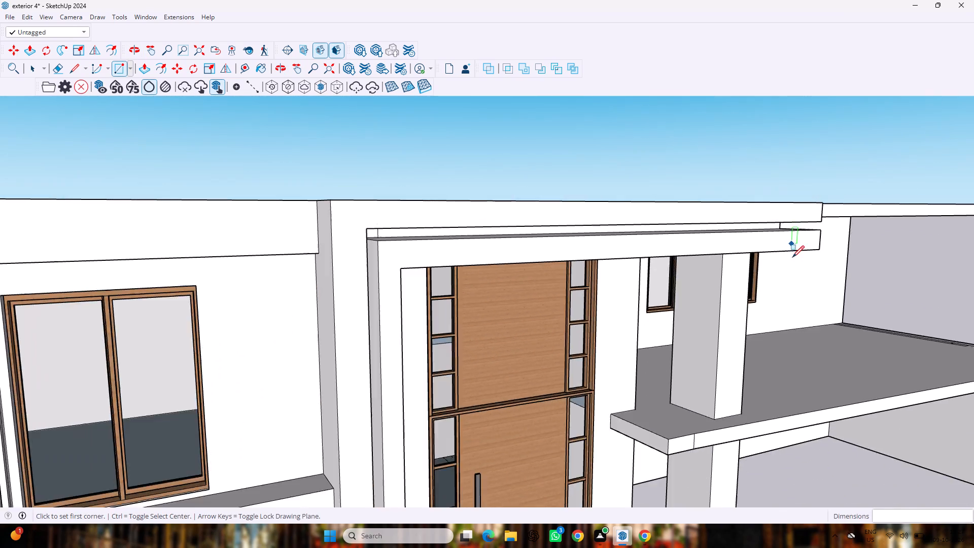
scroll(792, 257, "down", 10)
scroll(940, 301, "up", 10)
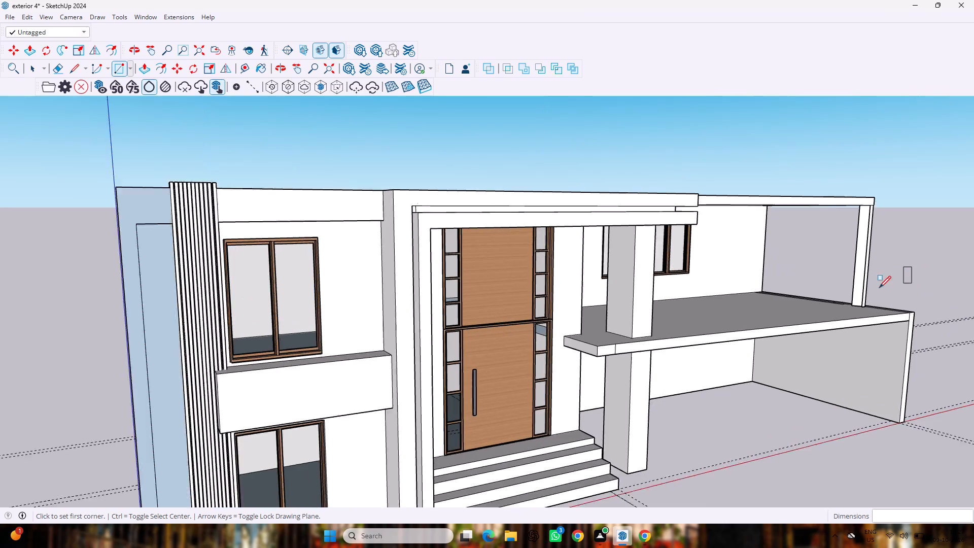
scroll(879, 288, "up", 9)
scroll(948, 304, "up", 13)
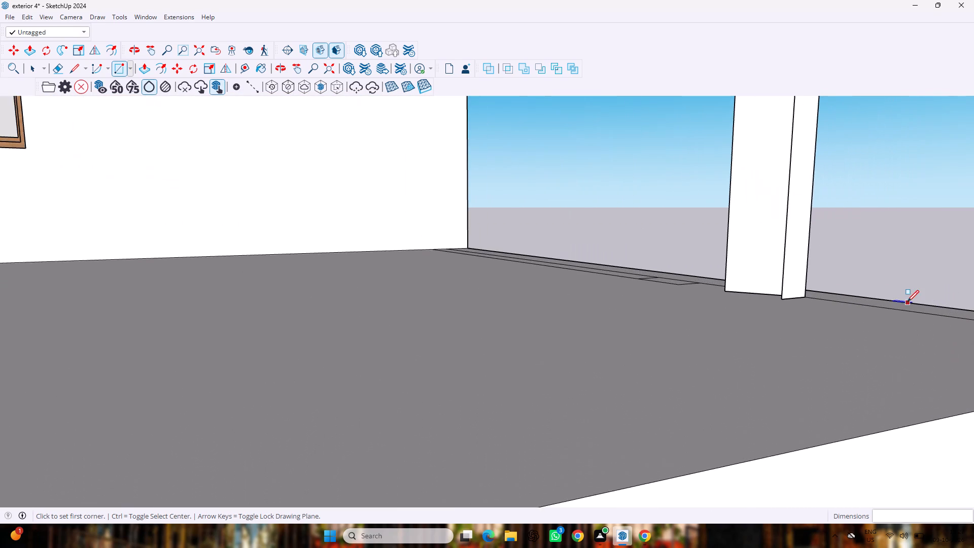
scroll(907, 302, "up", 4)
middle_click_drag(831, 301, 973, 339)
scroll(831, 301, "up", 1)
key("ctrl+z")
Close the terrace column's open side with a 10' by 1' 9/16" rectangle from its outer top corner to the opposite base corner.
middle_click(973, 336, "ctrl")
scroll(971, 336, "down", 10)
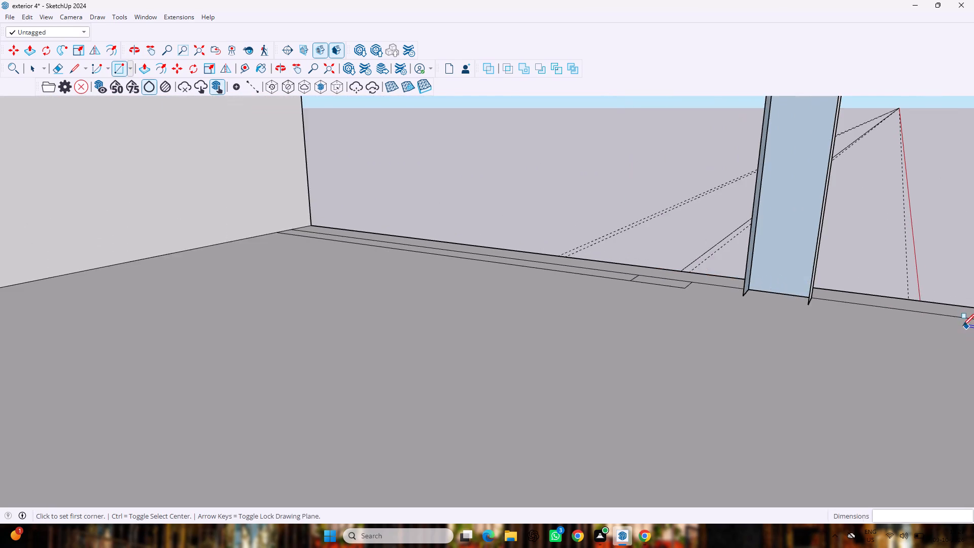
scroll(963, 326, "down", 18)
scroll(910, 312, "down", 9)
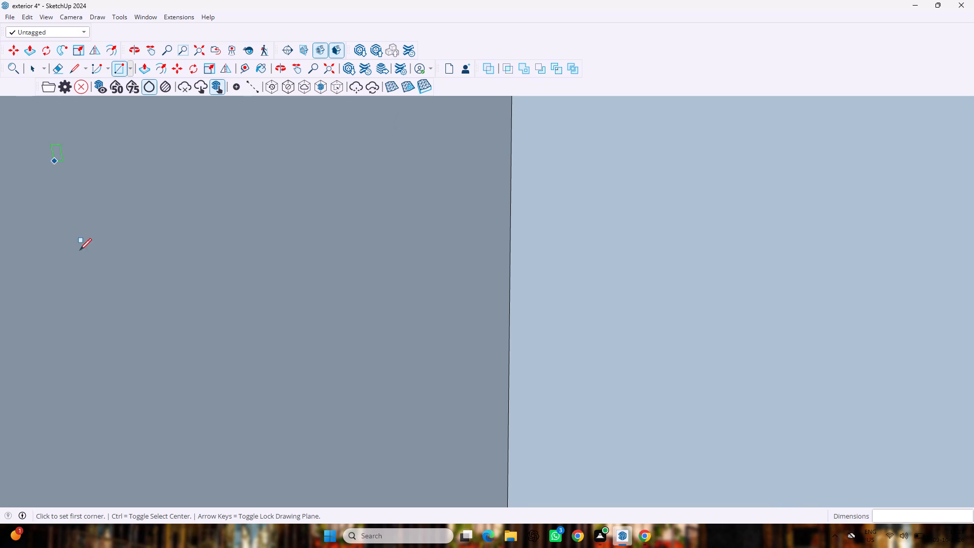
scroll(75, 309, "down", 20)
scroll(75, 309, "down", 3)
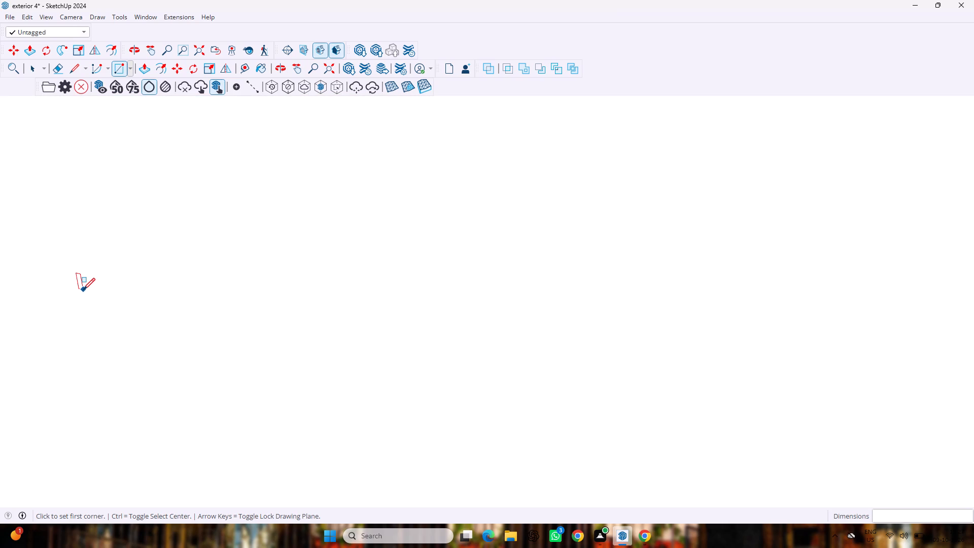
scroll(83, 290, "down", 20)
scroll(83, 290, "down", 12)
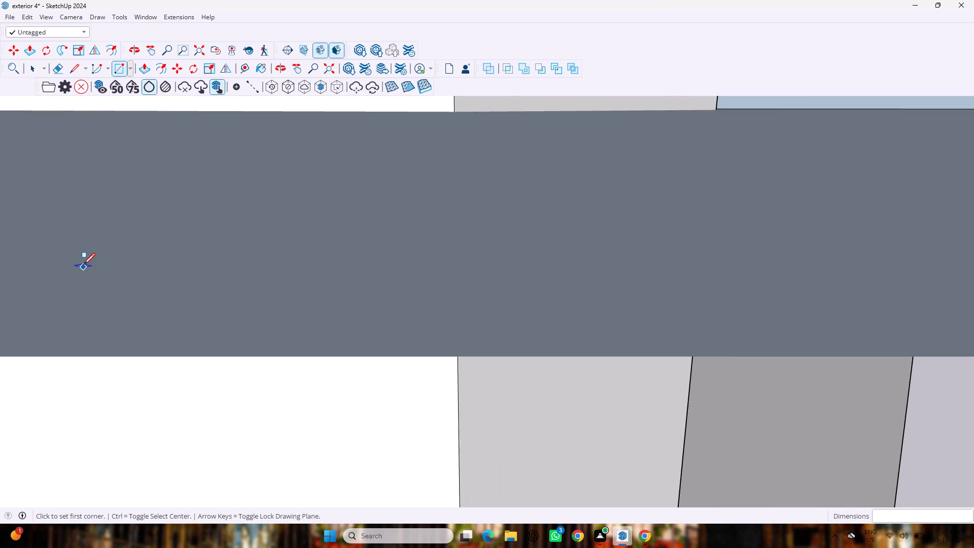
scroll(83, 265, "down", 2)
scroll(83, 265, "down", 20)
scroll(83, 265, "down", 1)
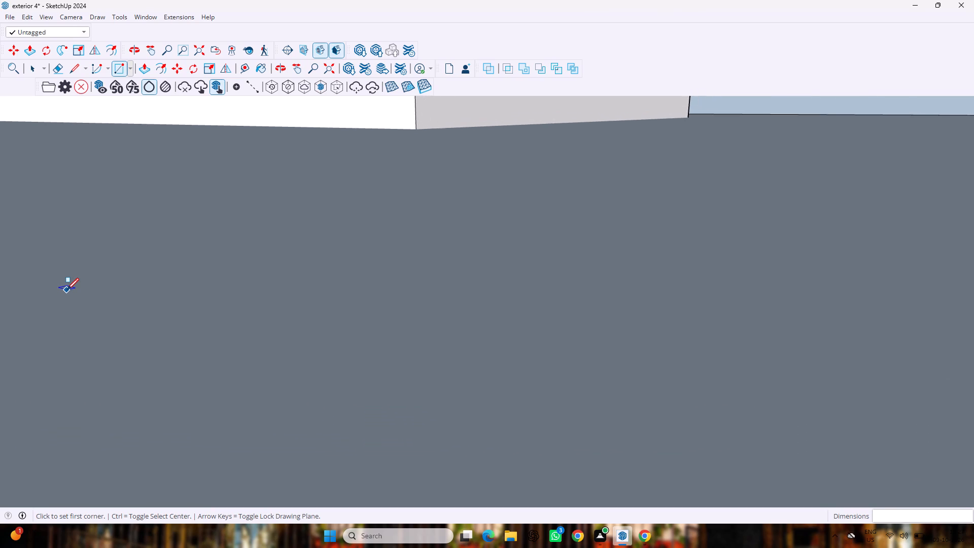
scroll(67, 290, "down", 20)
scroll(67, 290, "down", 8)
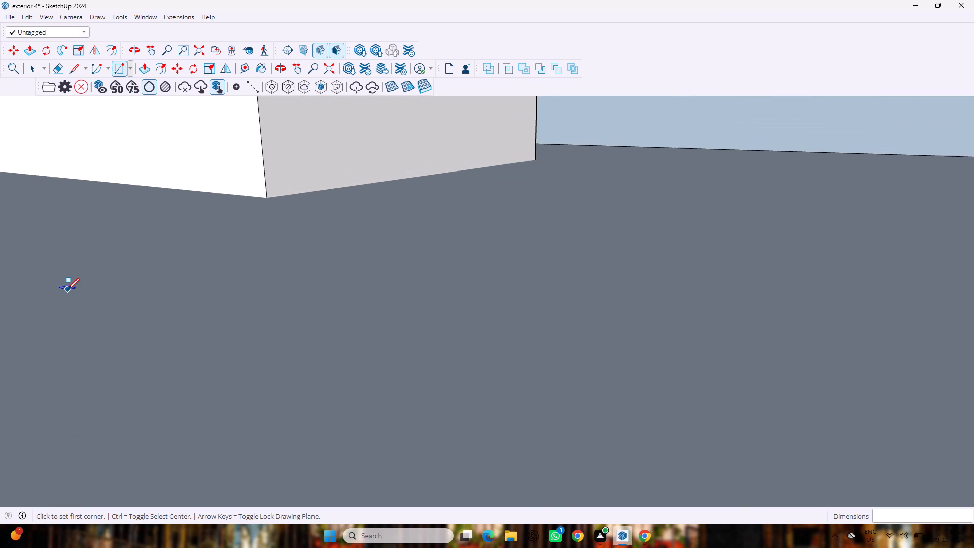
scroll(67, 290, "down", 20)
scroll(67, 290, "down", 8)
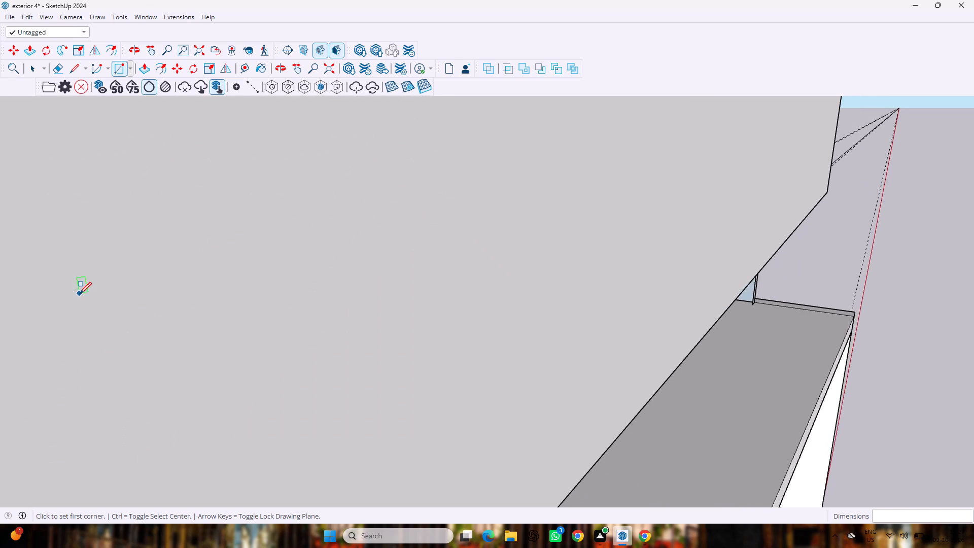
scroll(80, 294, "down", 20)
scroll(80, 294, "down", 4)
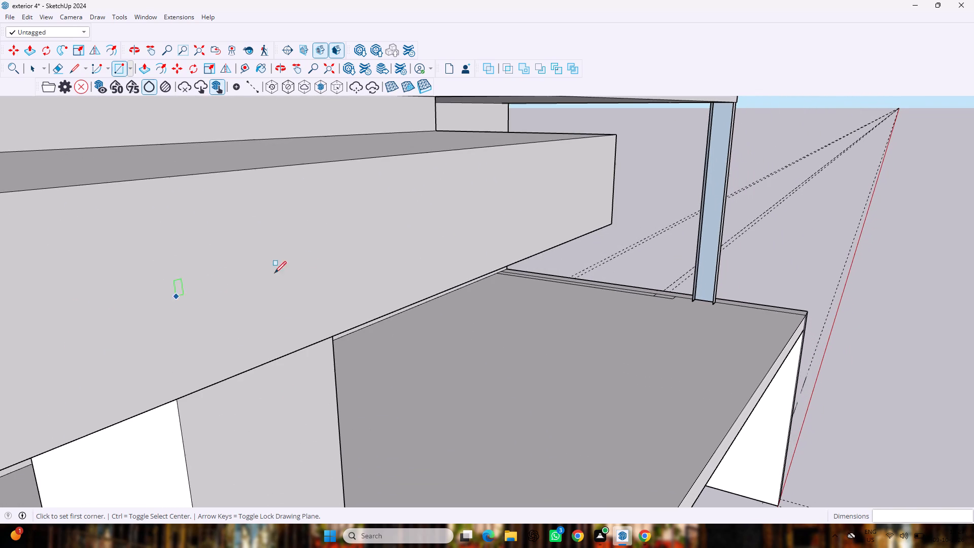
scroll(776, 129, "up", 2)
scroll(776, 128, "down", 10)
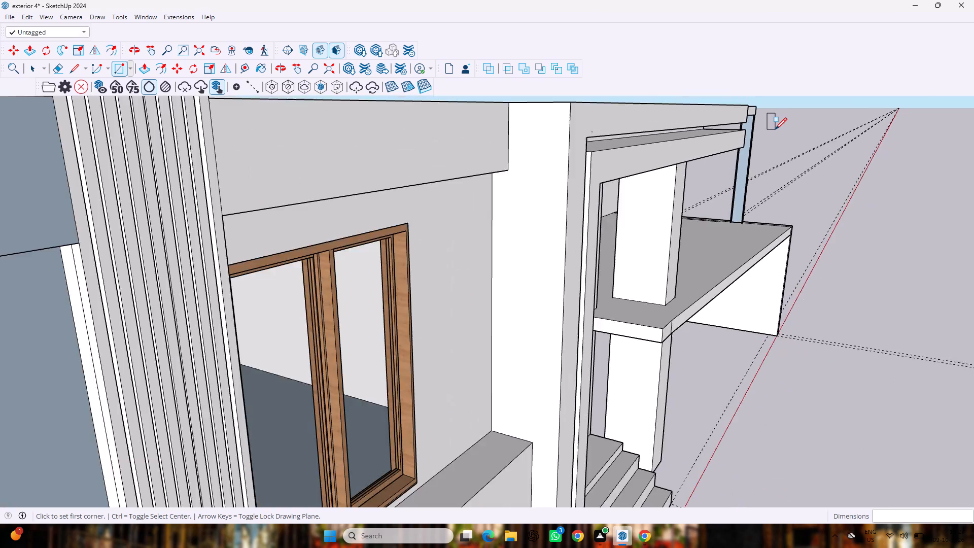
scroll(775, 129, "down", 4)
scroll(767, 125, "up", 17)
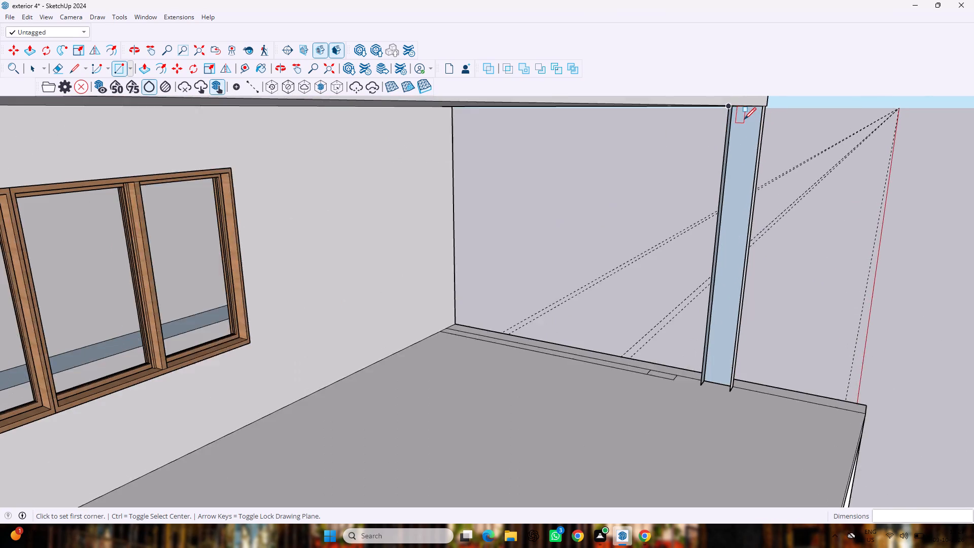
middle_click_drag(745, 131, 748, 164)
scroll(743, 155, "up", 3)
middle_click_drag(742, 150, 715, 89)
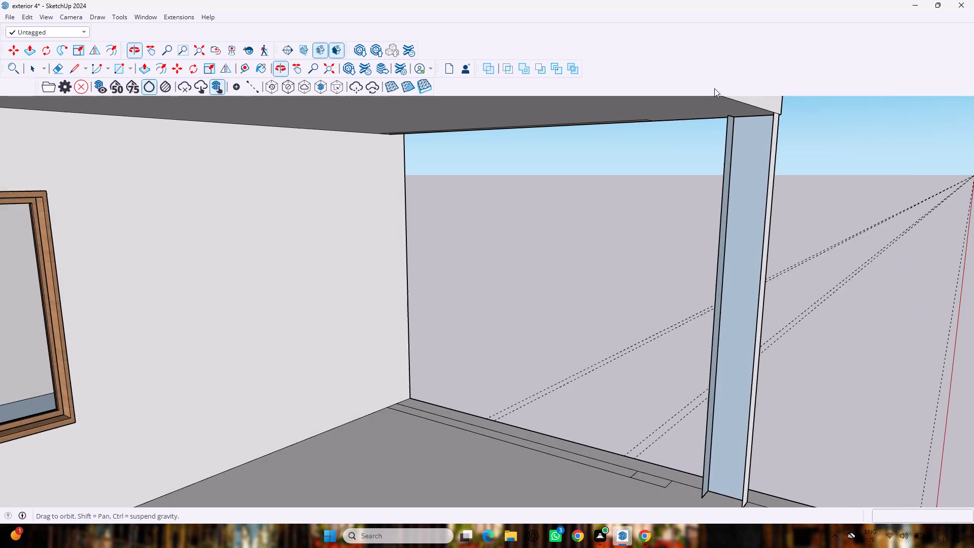
left_click(728, 113)
scroll(752, 228, "down", 4)
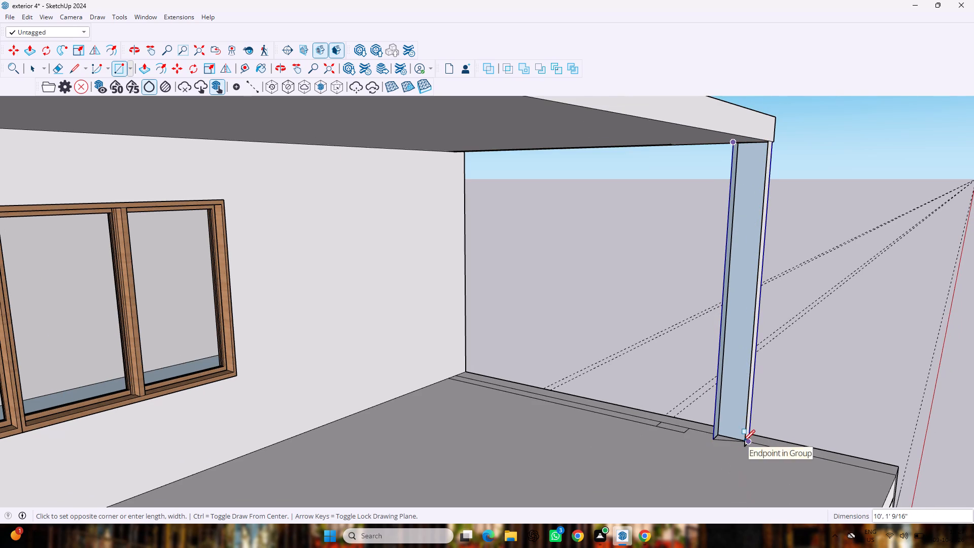
scroll(741, 446, "up", 11)
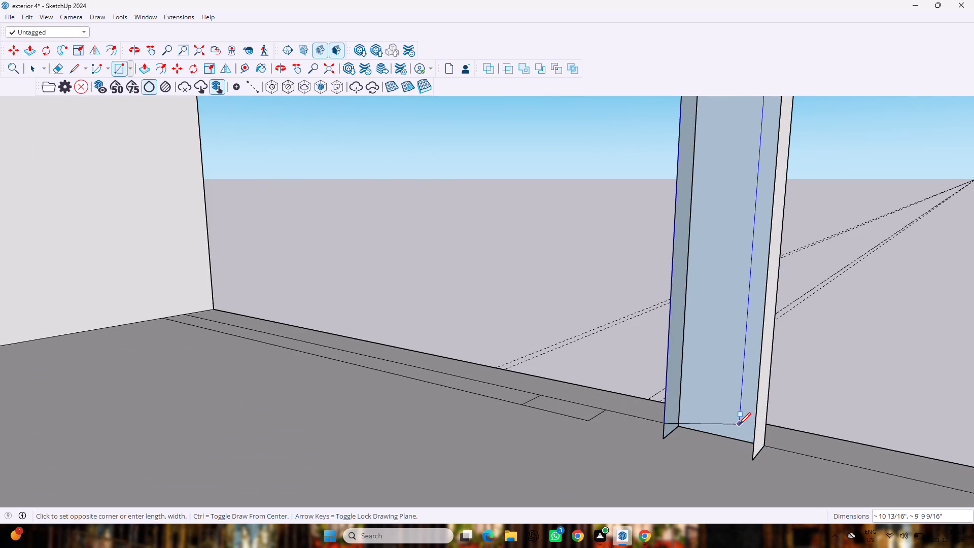
left_click(750, 461)
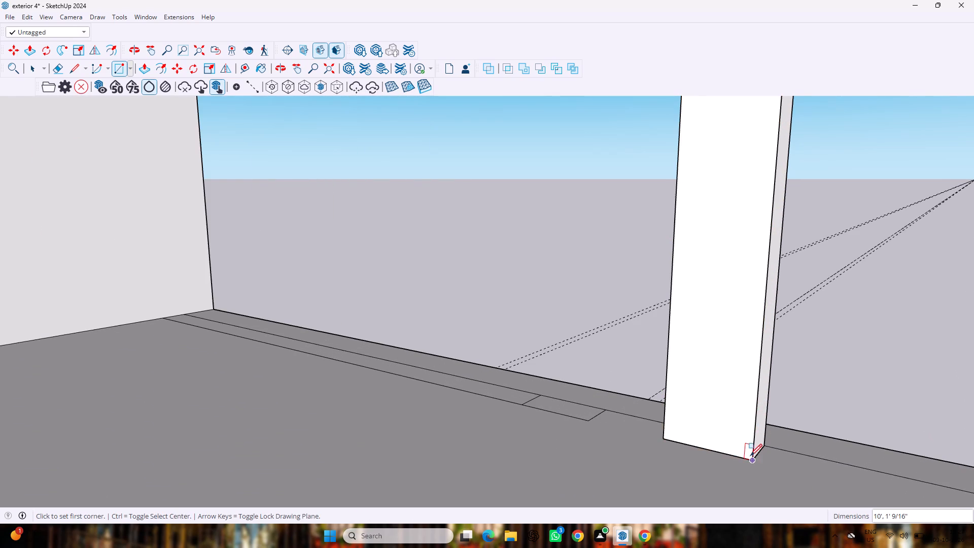
scroll(750, 456, "down", 9)
key("space")
Examine the finished terrace column, the roof slab and the whole house front from above.
middle_click_drag(819, 357, 790, 353)
scroll(808, 362, "down", 16)
middle_click_drag(752, 309, 556, 356)
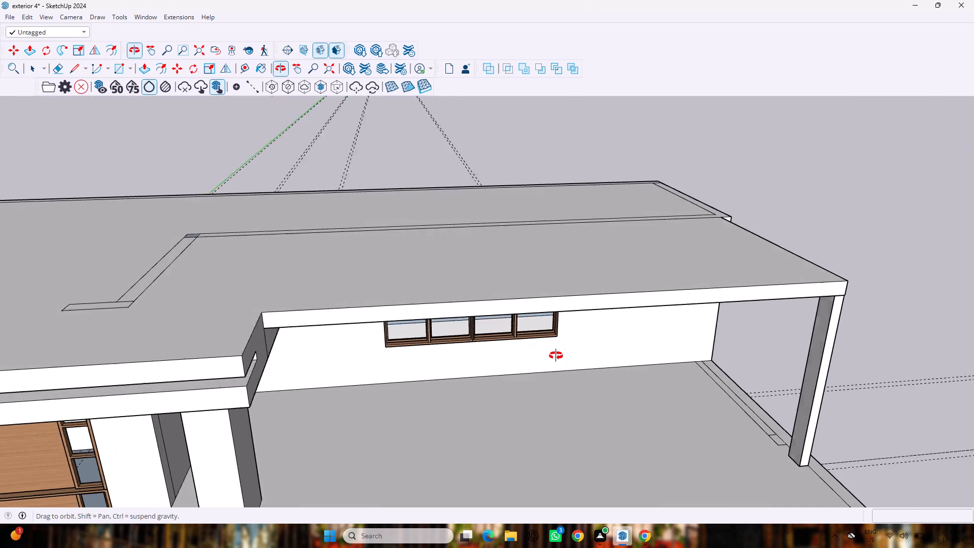
middle_click_drag(556, 356, 553, 355)
scroll(545, 350, "down", 1)
scroll(538, 346, "up", 1)
scroll(538, 346, "down", 9)
middle_click_drag(719, 335, 587, 324)
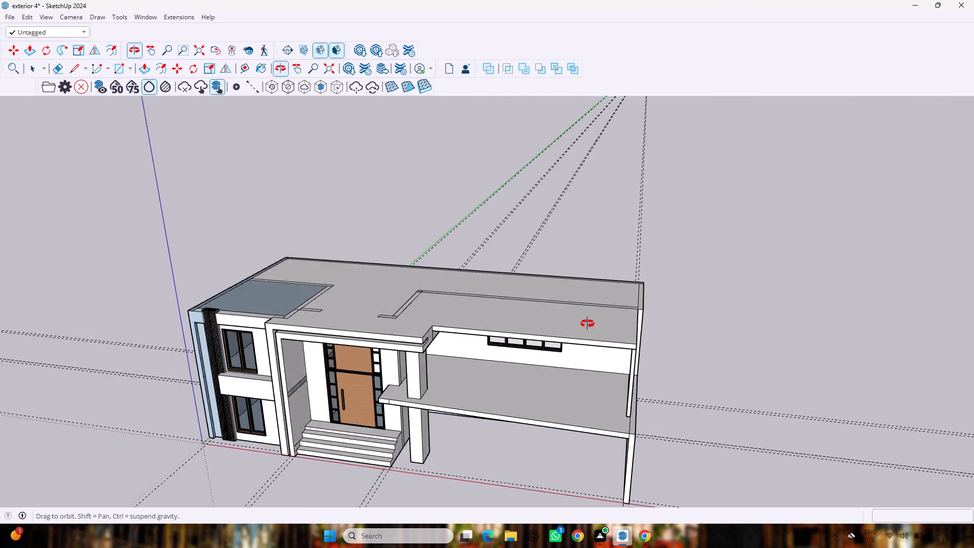
Examine the house front from several heights, including the underside of the roof slab over the upper terrace.
middle_click_drag(587, 324, 650, 285)
scroll(650, 284, "down", 4)
middle_click_drag(650, 285, 650, 285)
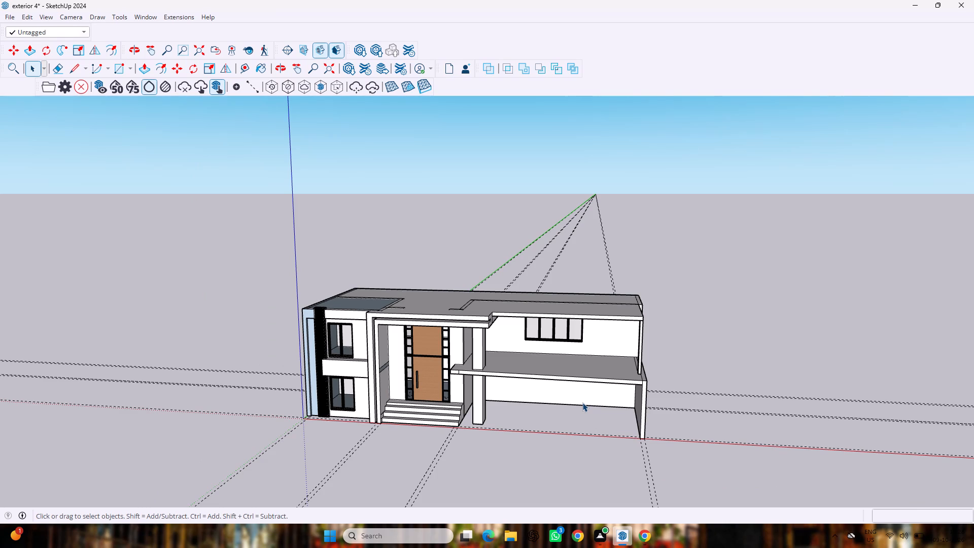
middle_click_drag(304, 327, 267, 189)
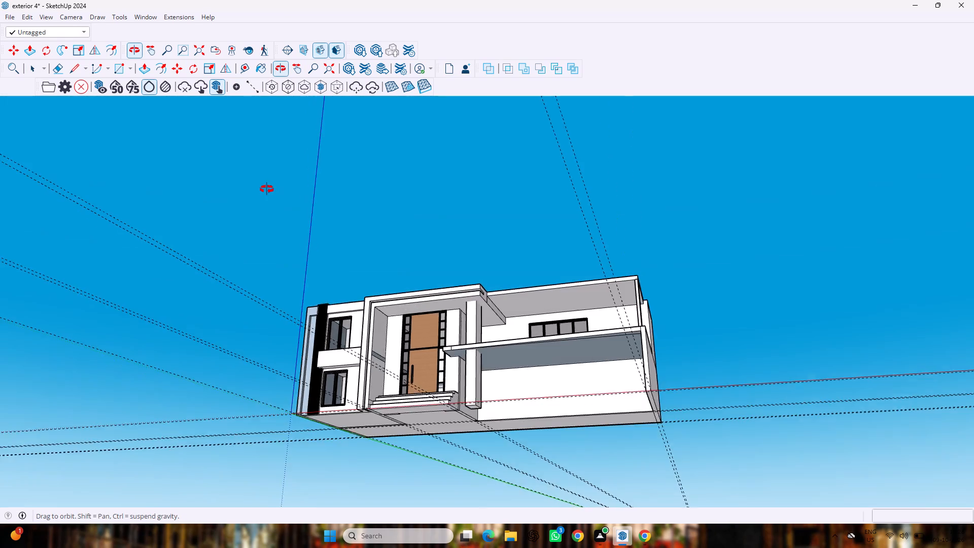
middle_click_drag(267, 189, 232, 273)
middle_click_drag(535, 356, 537, 354)
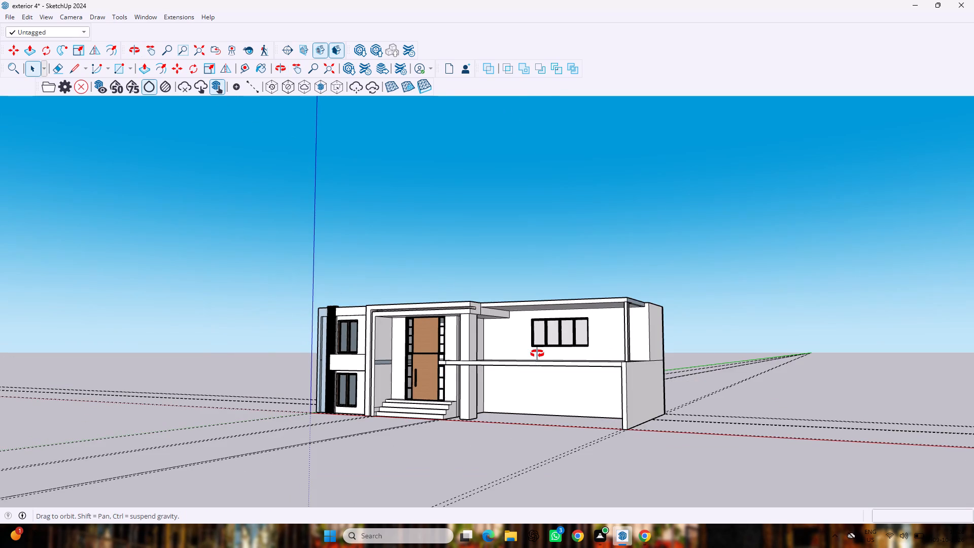
middle_click_drag(537, 354, 542, 302)
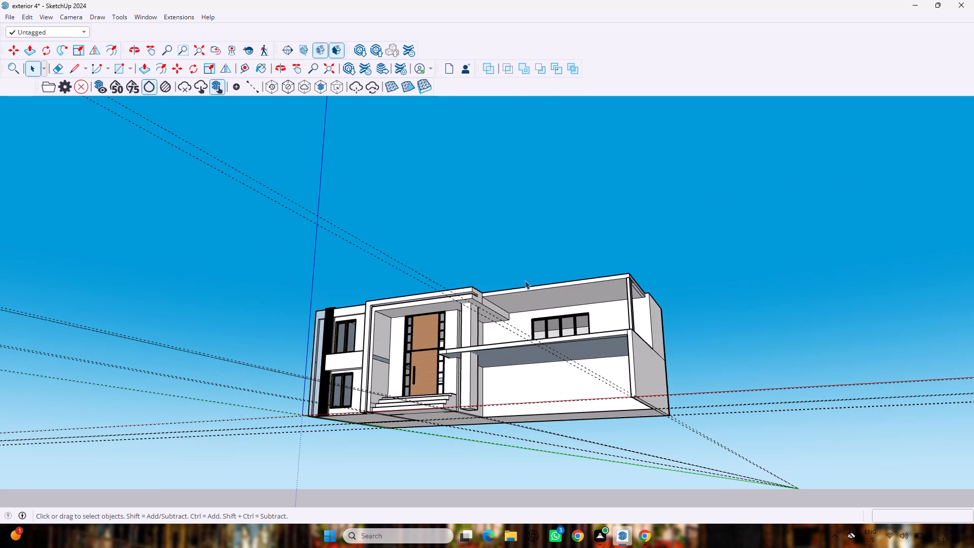
scroll(457, 300, "up", 3)
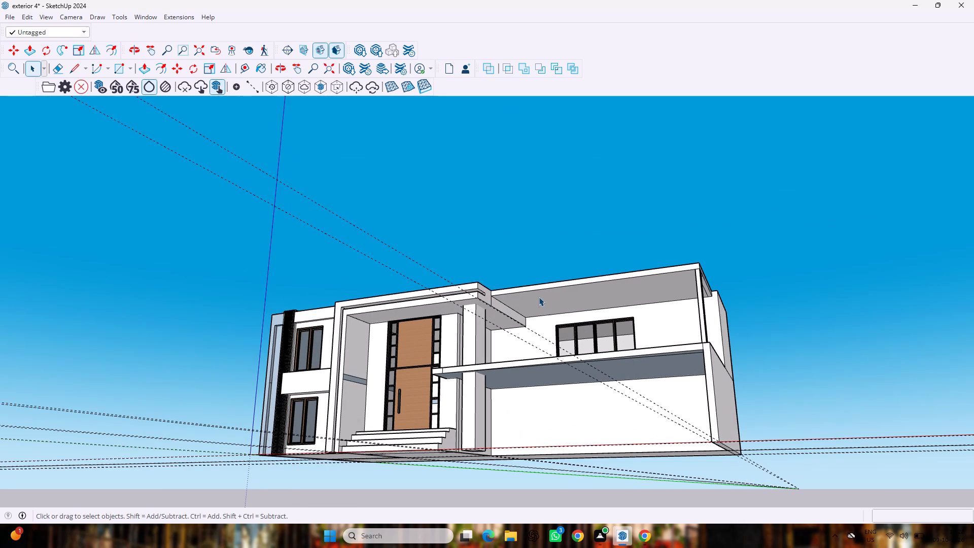
middle_click_drag(504, 336, 508, 280)
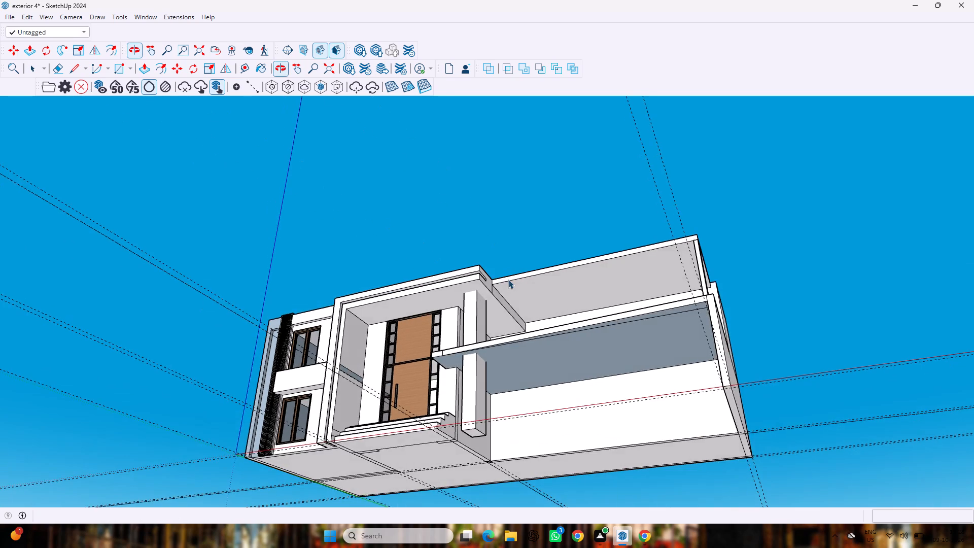
scroll(507, 278, "up", 5)
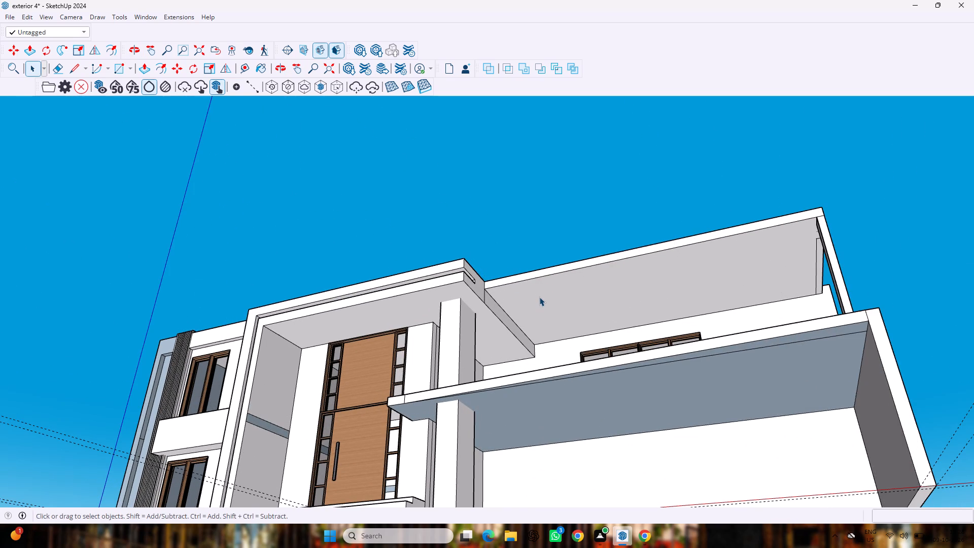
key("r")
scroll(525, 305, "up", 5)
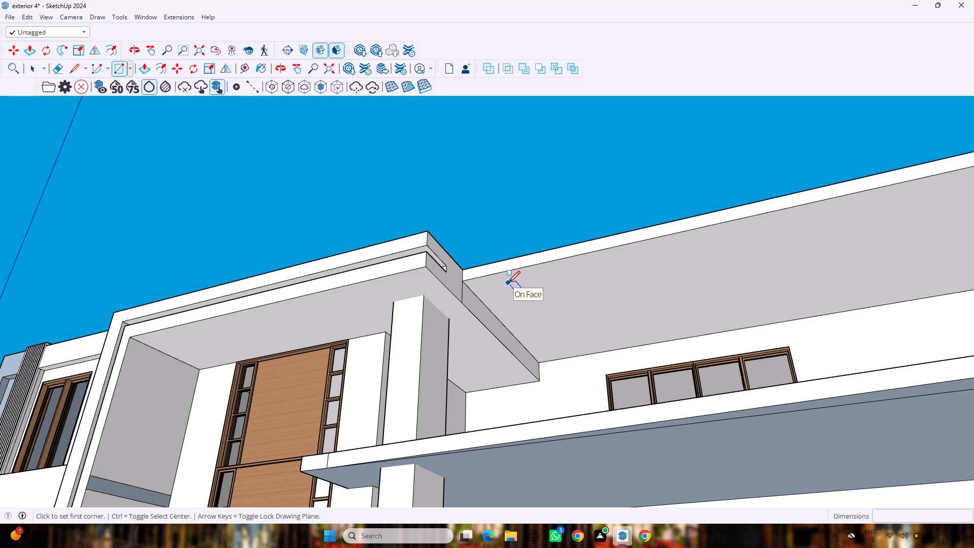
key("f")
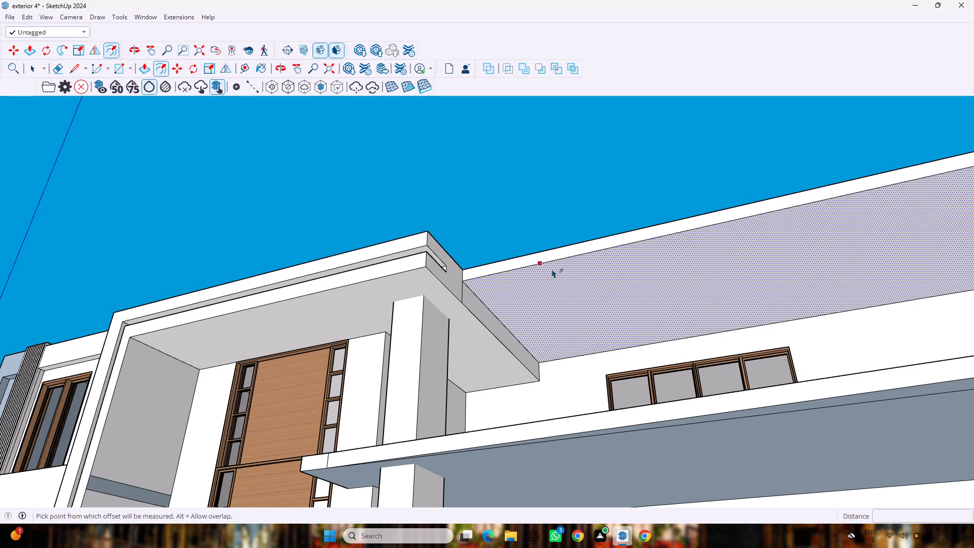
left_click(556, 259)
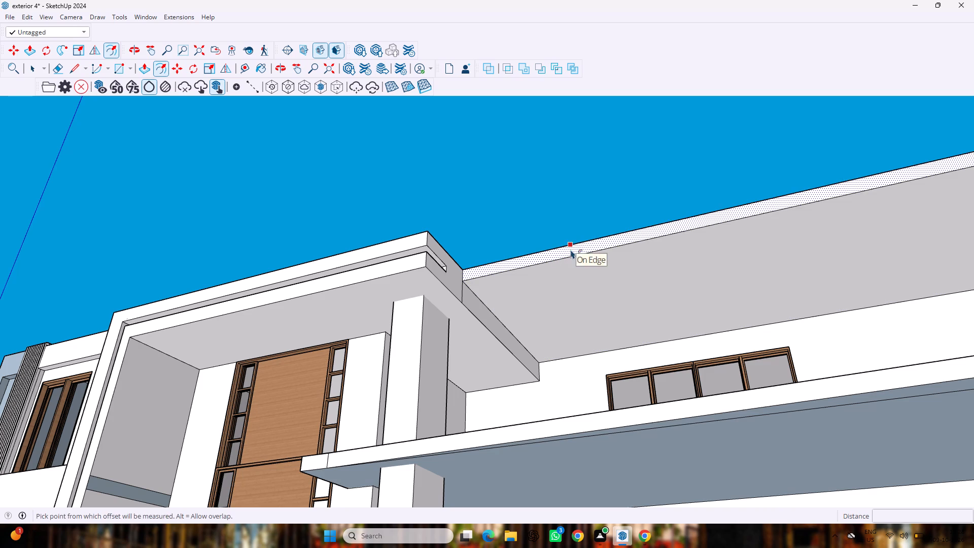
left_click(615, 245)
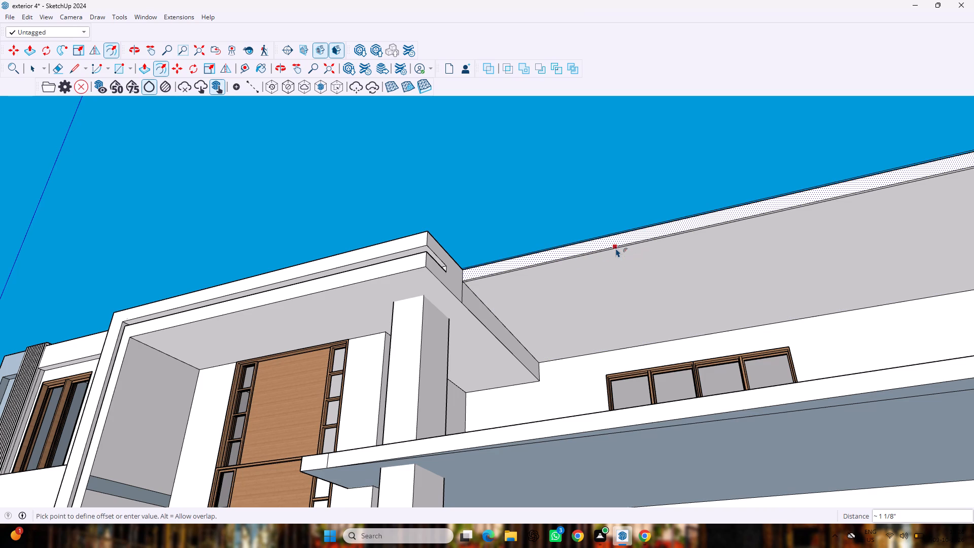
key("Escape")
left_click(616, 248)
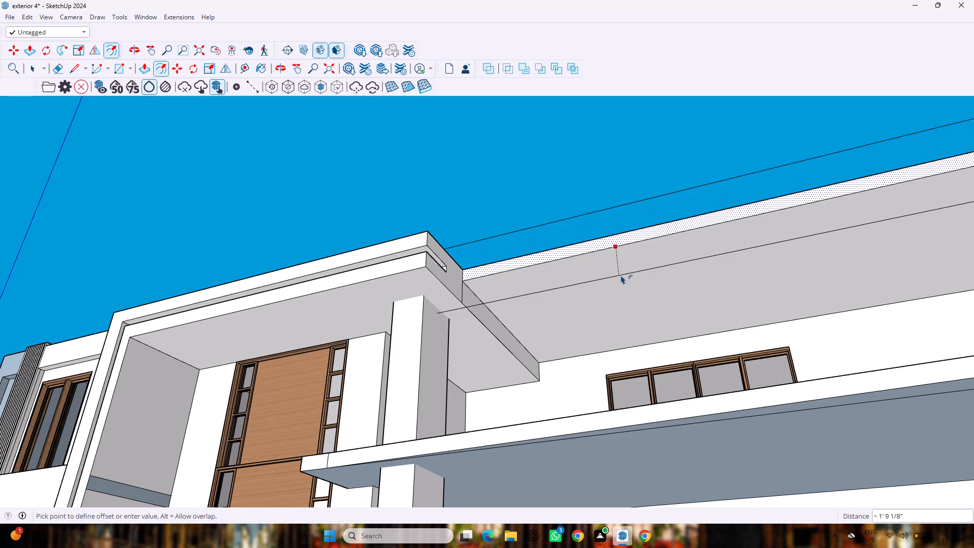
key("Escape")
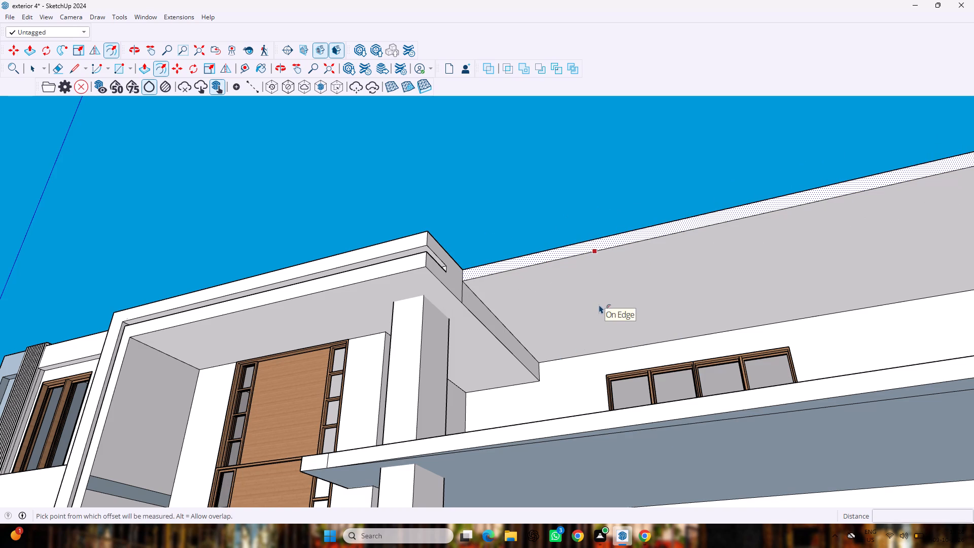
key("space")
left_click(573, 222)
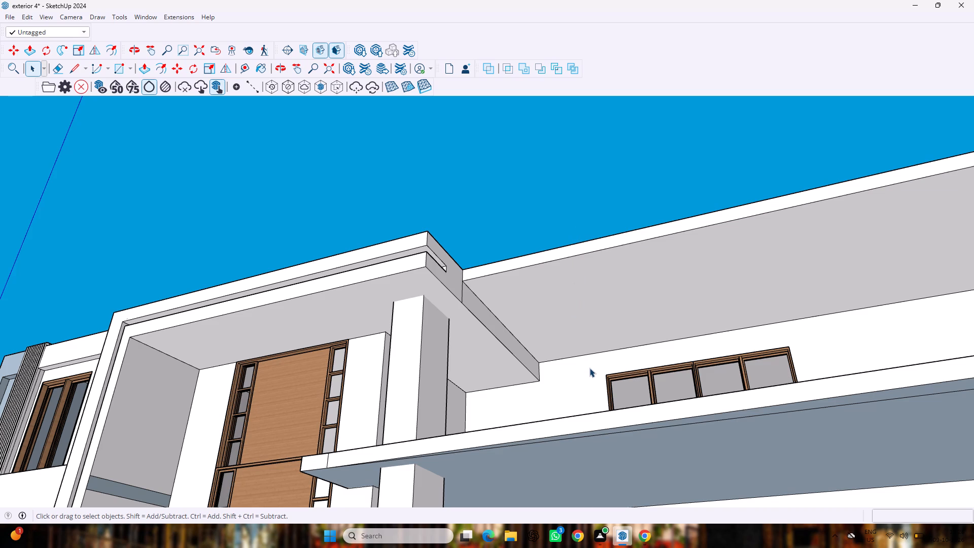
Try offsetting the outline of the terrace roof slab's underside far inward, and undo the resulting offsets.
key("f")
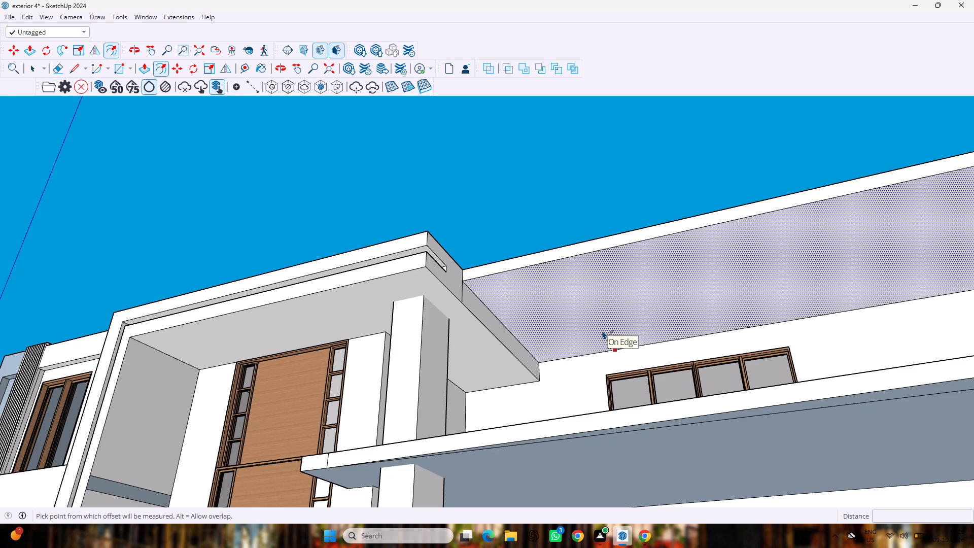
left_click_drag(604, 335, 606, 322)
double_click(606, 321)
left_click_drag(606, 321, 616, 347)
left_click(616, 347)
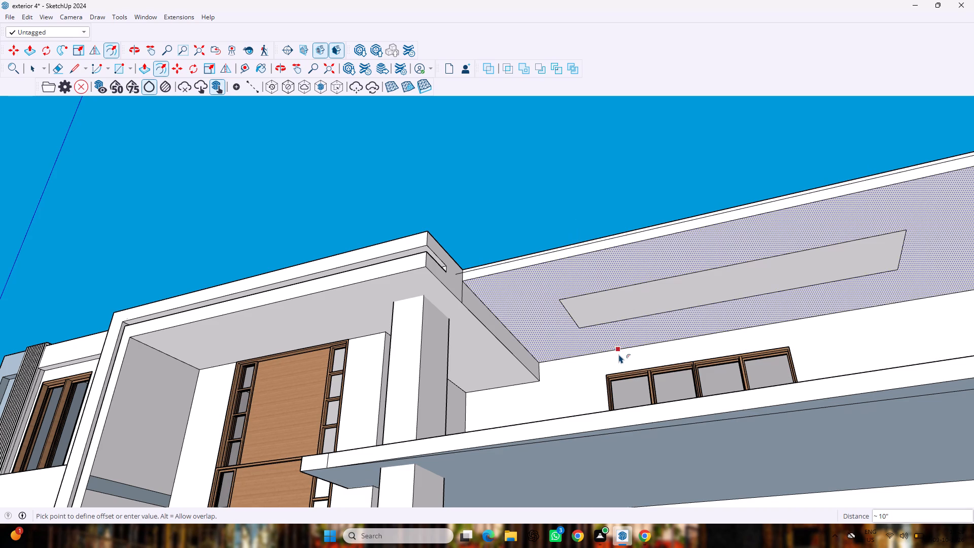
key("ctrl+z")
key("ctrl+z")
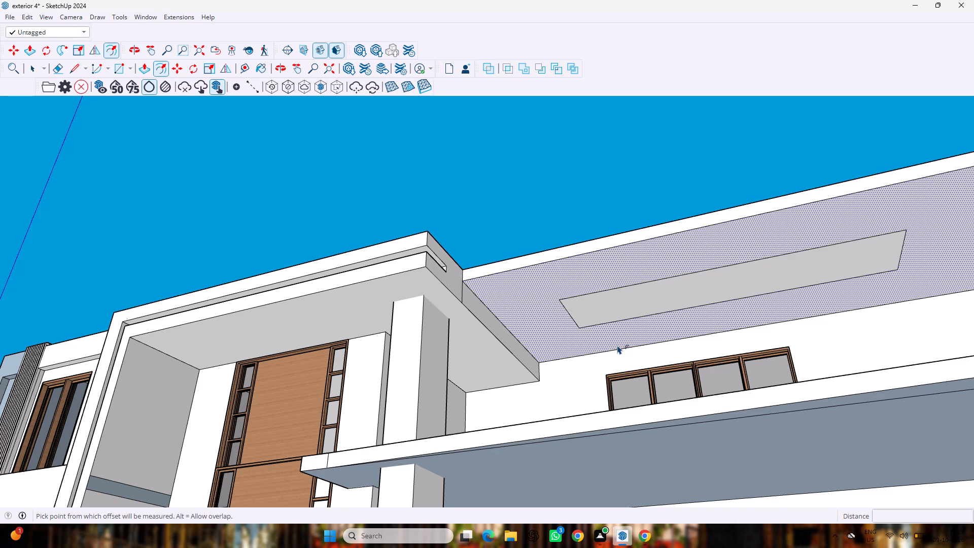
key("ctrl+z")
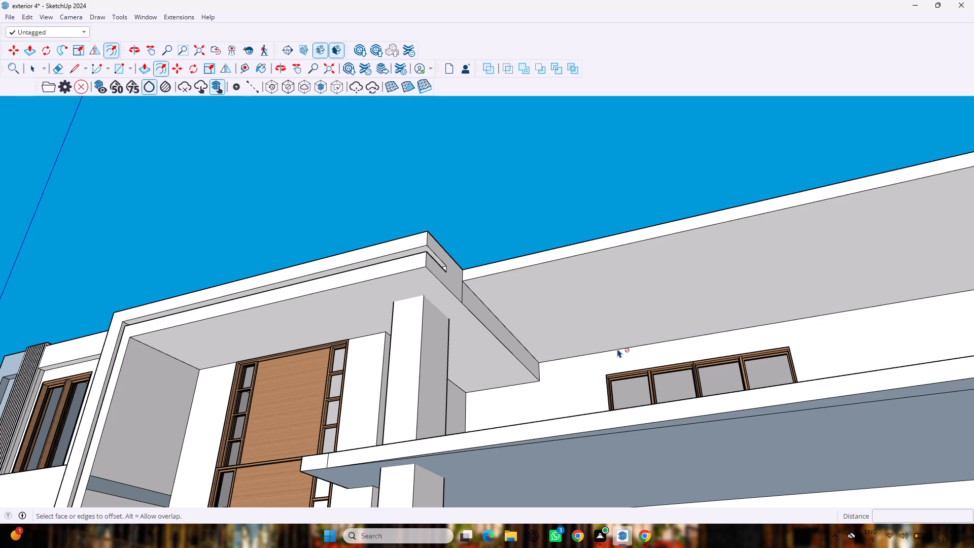
Offset the outline of the terrace roof slab's underside slightly inward to leave a narrow border around the ceiling.
left_click_drag(617, 345, 617, 345)
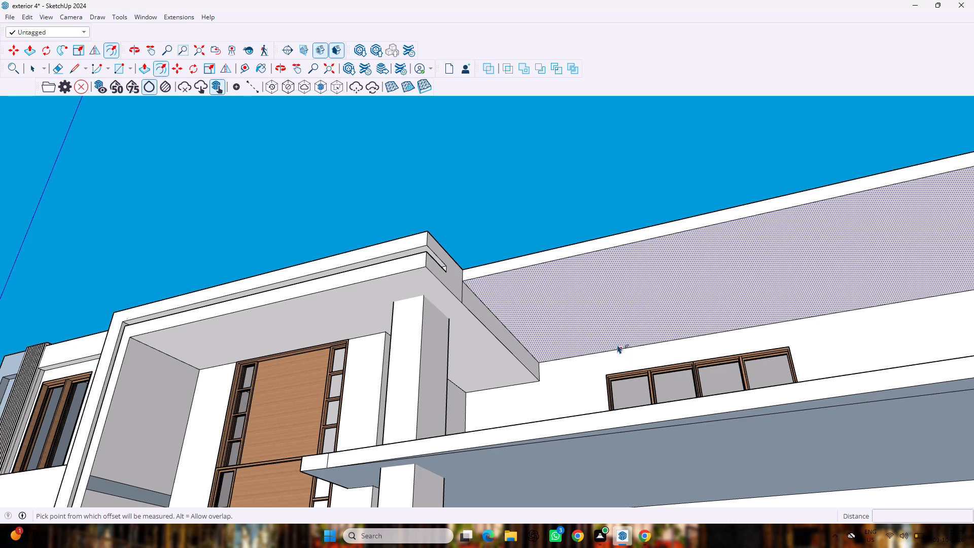
left_click_drag(617, 345, 626, 338)
key("space")
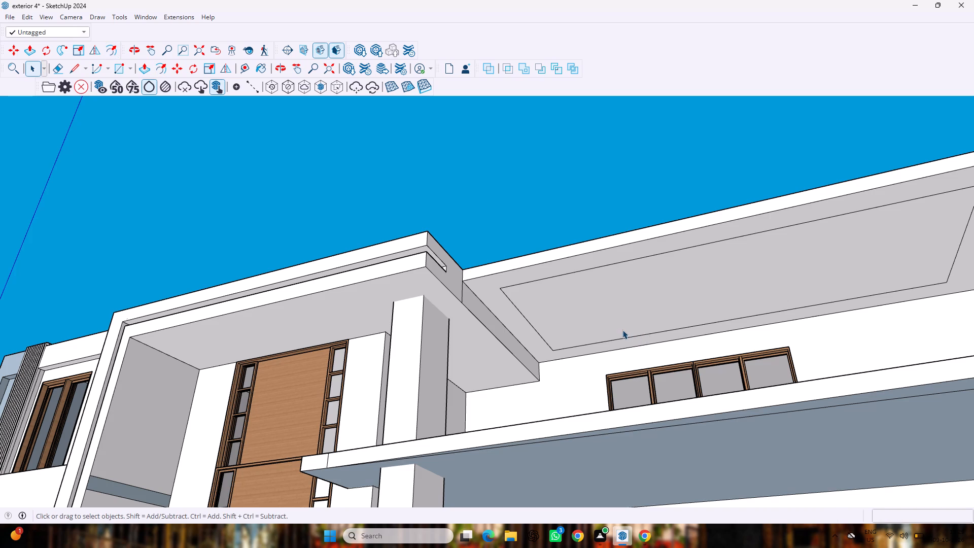
Draw three spaced rectangular strips, each about 1' 5" by 9' 8 1/4", across the ceiling panel, starting near the entrance canopy.
key("r")
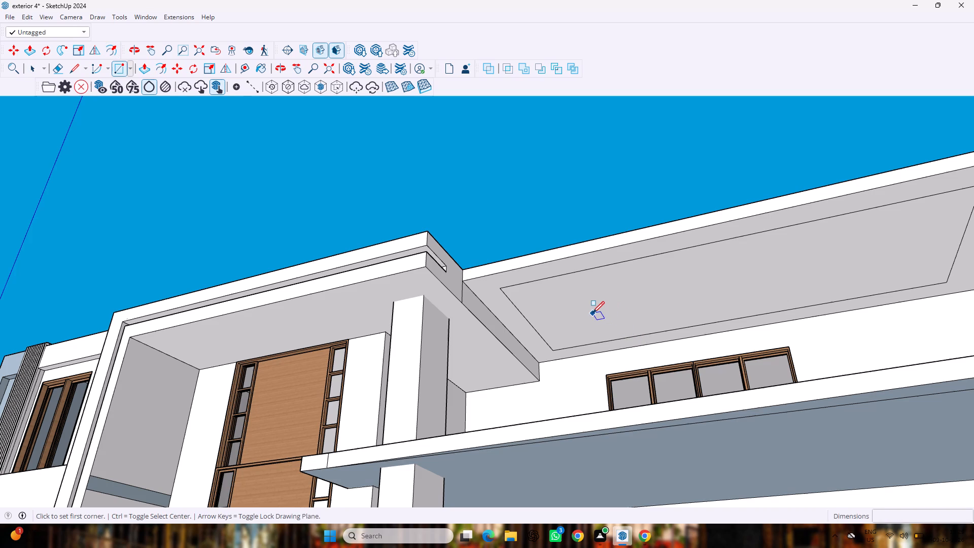
left_click(516, 288)
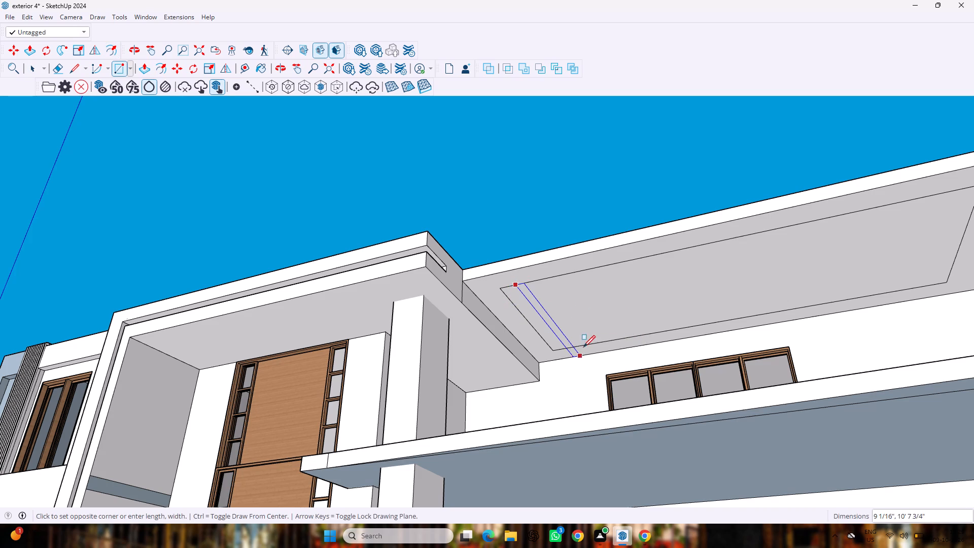
left_click(586, 343)
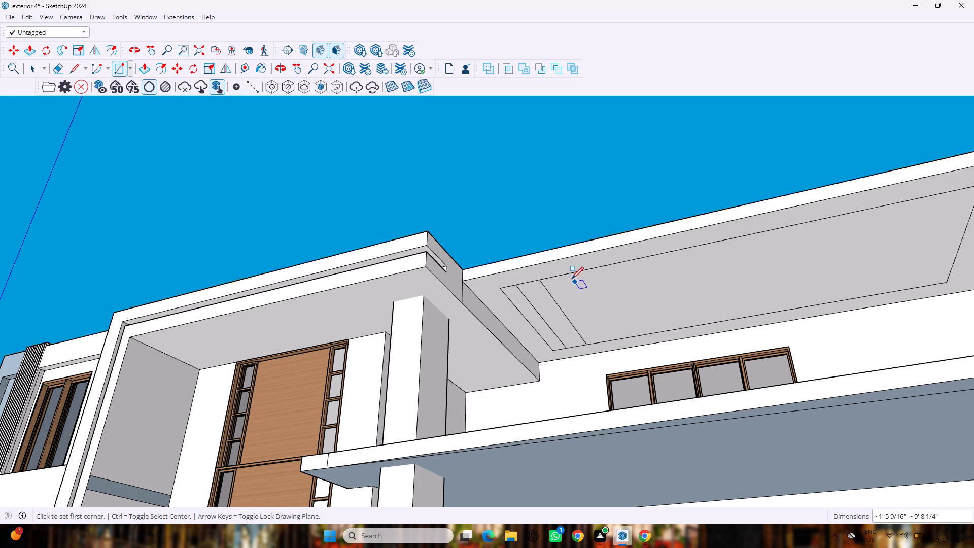
left_click(552, 279)
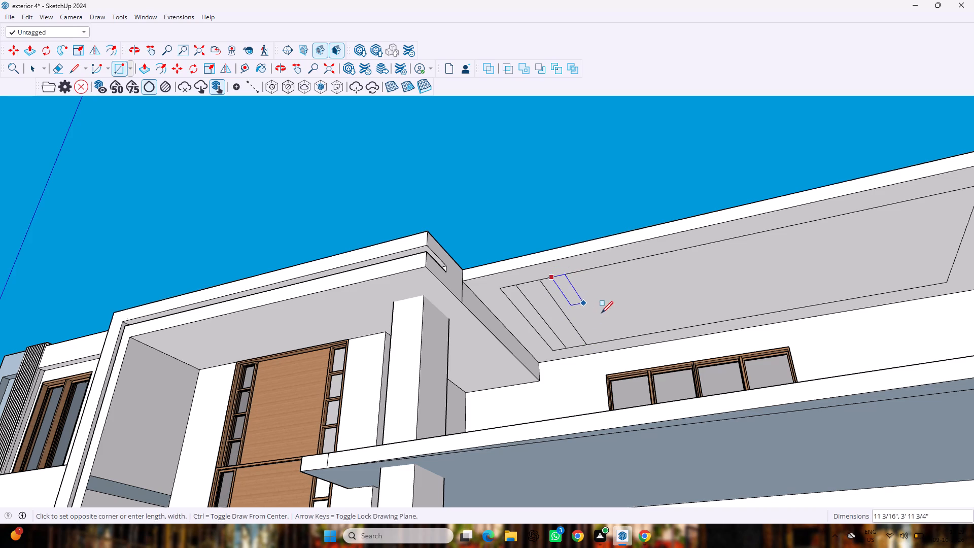
left_click(618, 340)
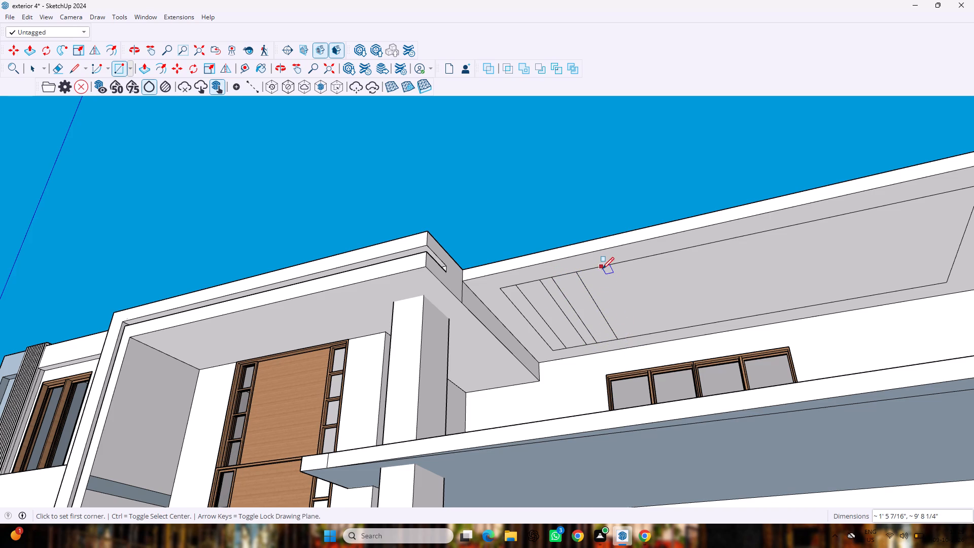
left_click(591, 271)
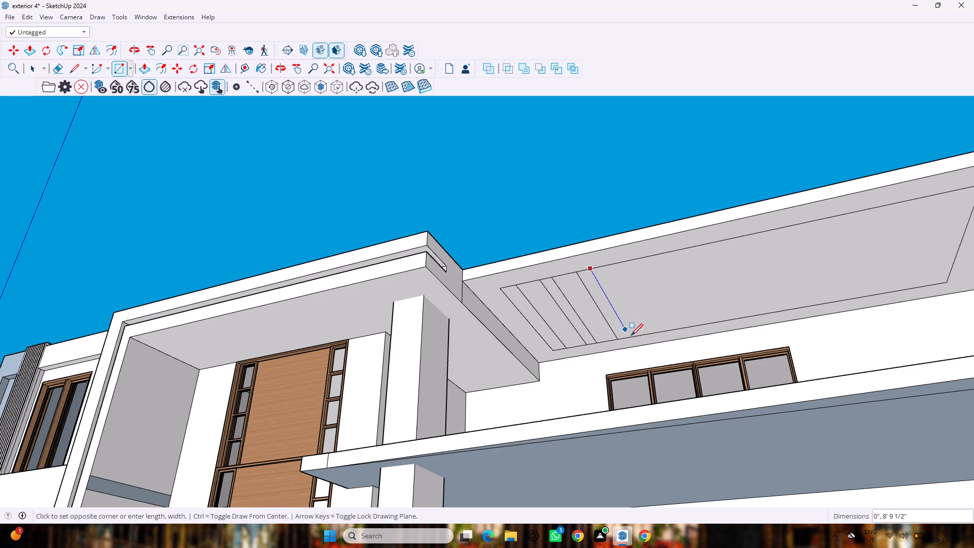
left_click(651, 337)
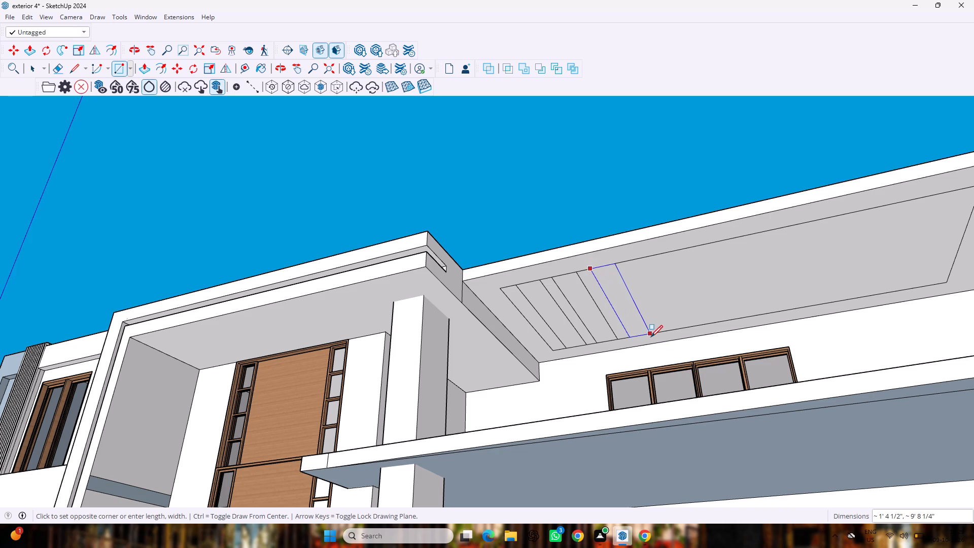
Continue the row with three more spaced rectangular strips about 1' 6" to 1' 7" by 9' 8 1/4" across the ceiling panel.
left_click(636, 259)
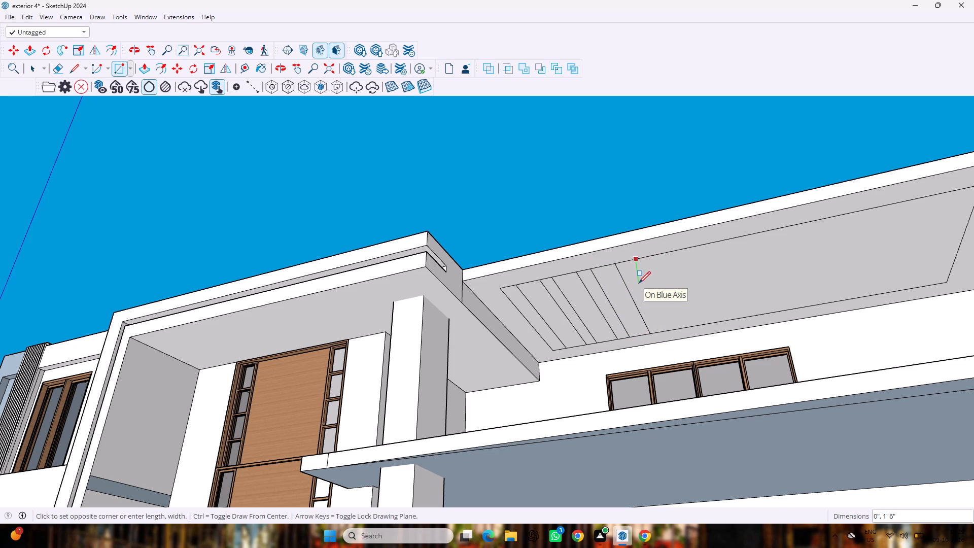
key("Escape")
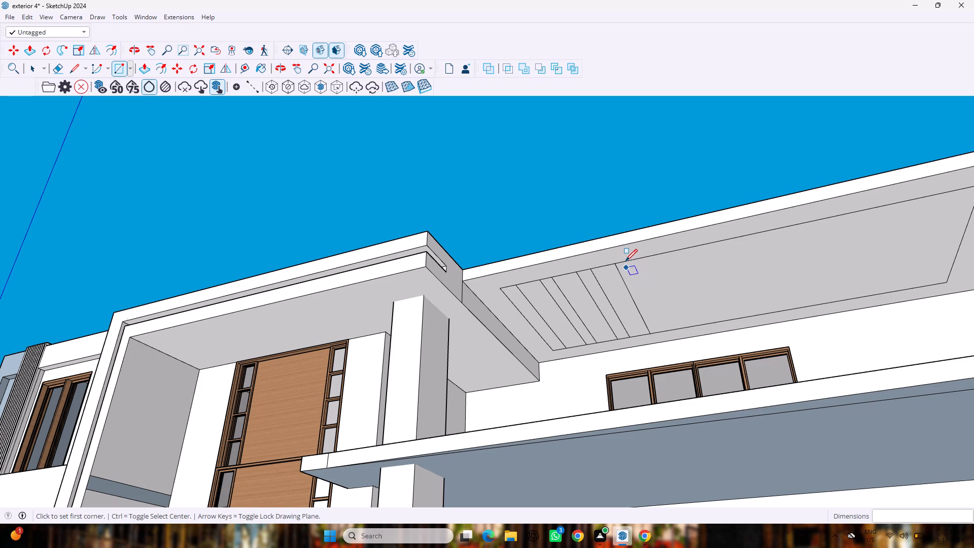
left_click(625, 261)
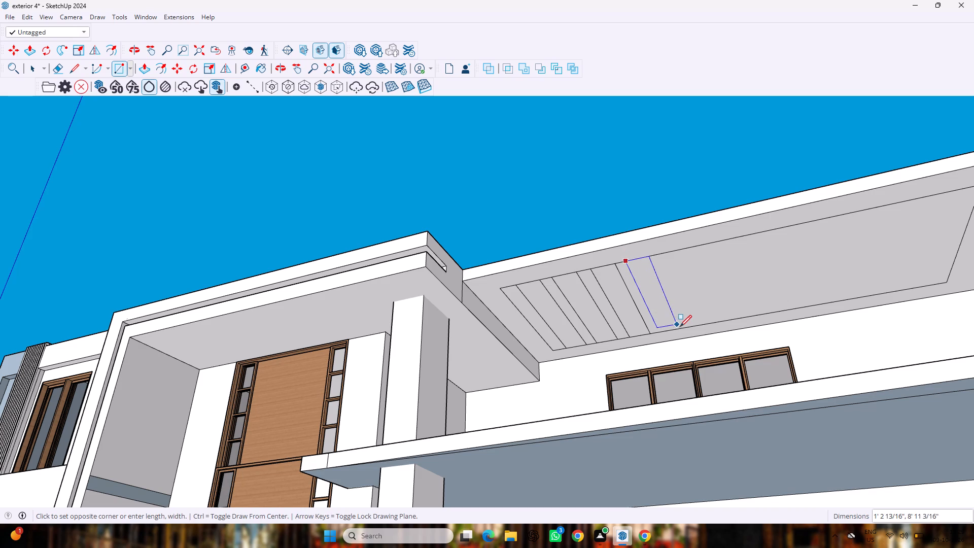
left_click(683, 327)
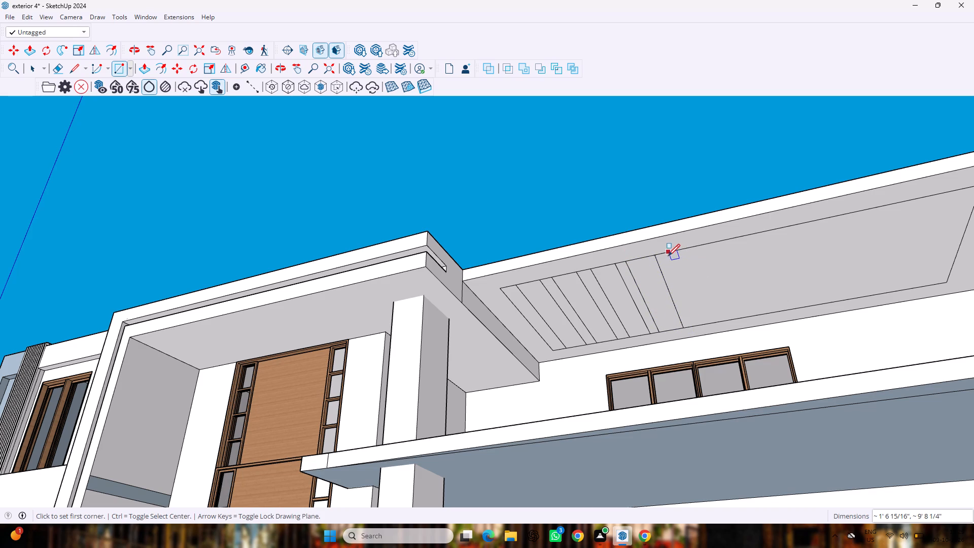
left_click(668, 256)
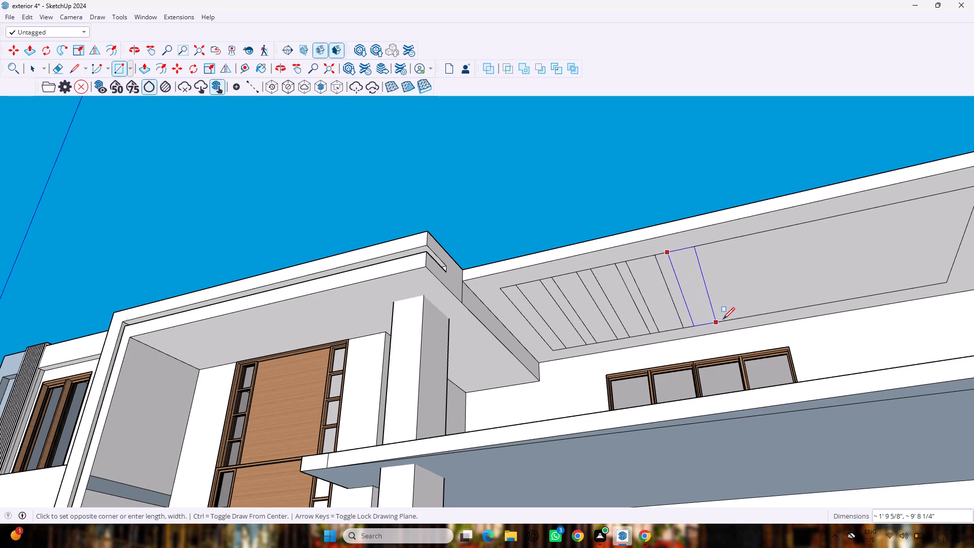
left_click(718, 322)
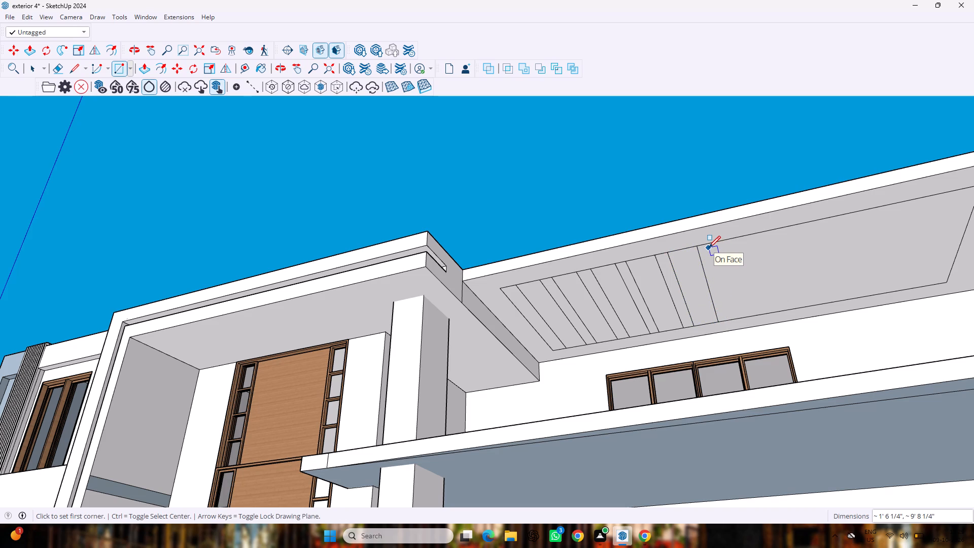
left_click(709, 247)
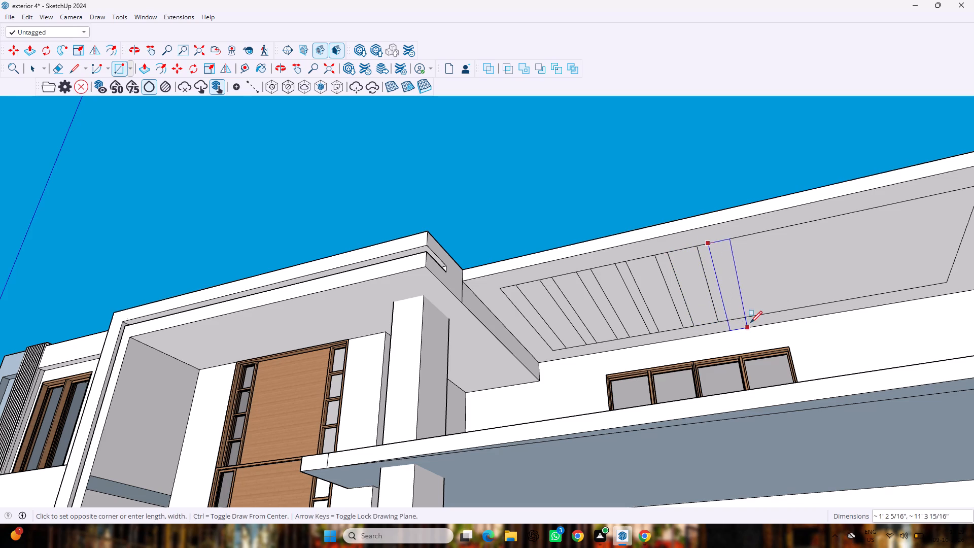
left_click(754, 316)
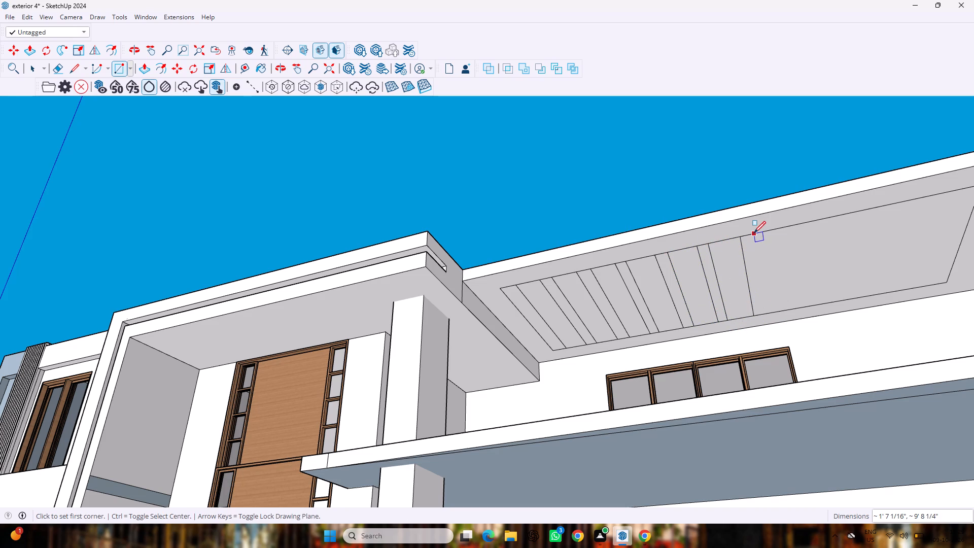
Complete the ceiling row with five more spaced rectangular strips, about 1' 6" to 1' 8" by 9' 8 1/4", toward the panel's far end.
double_click(751, 236)
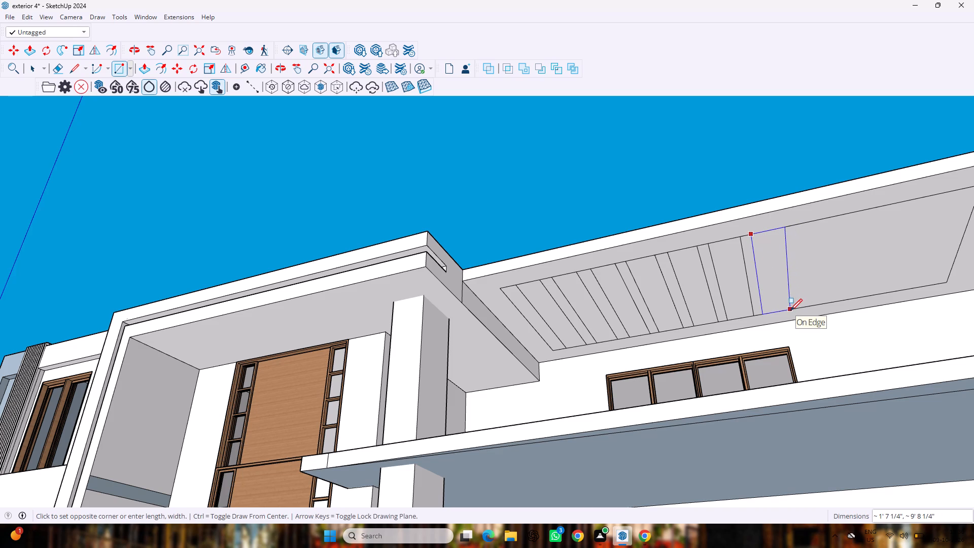
left_click(791, 311)
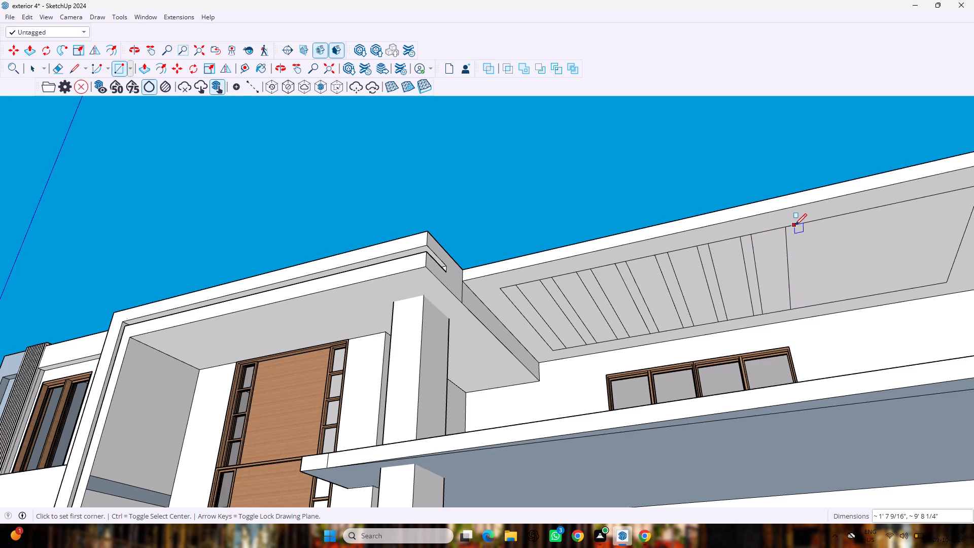
left_click(792, 228)
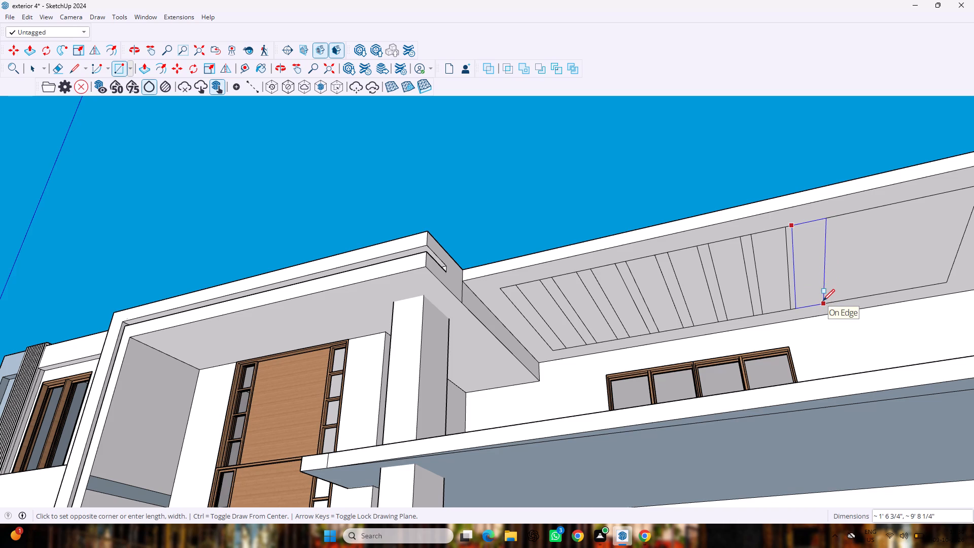
left_click(823, 301)
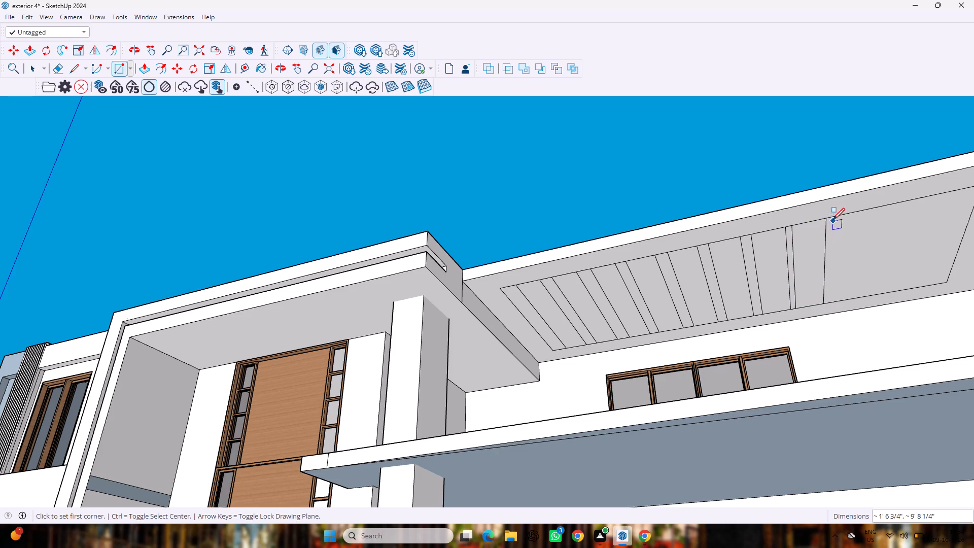
left_click(833, 220)
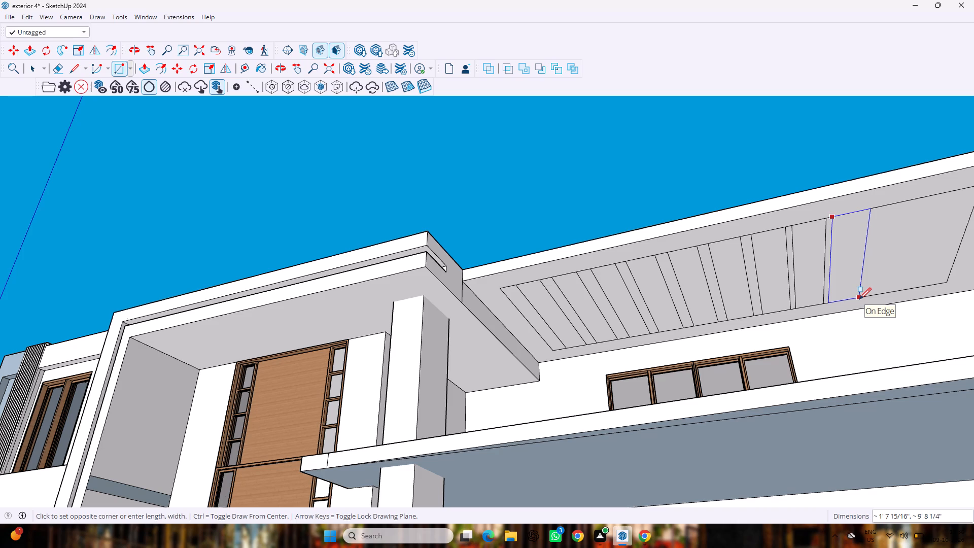
left_click(859, 299)
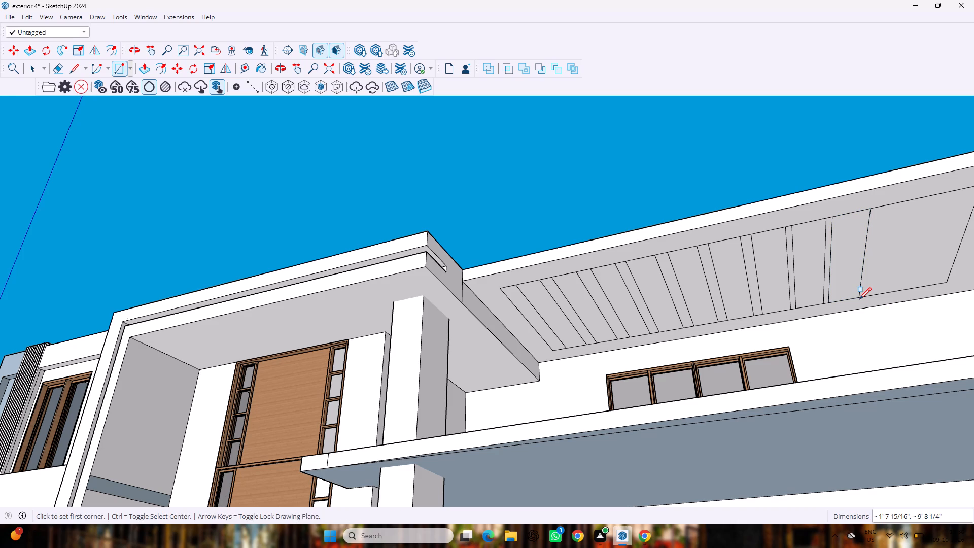
left_click(880, 209)
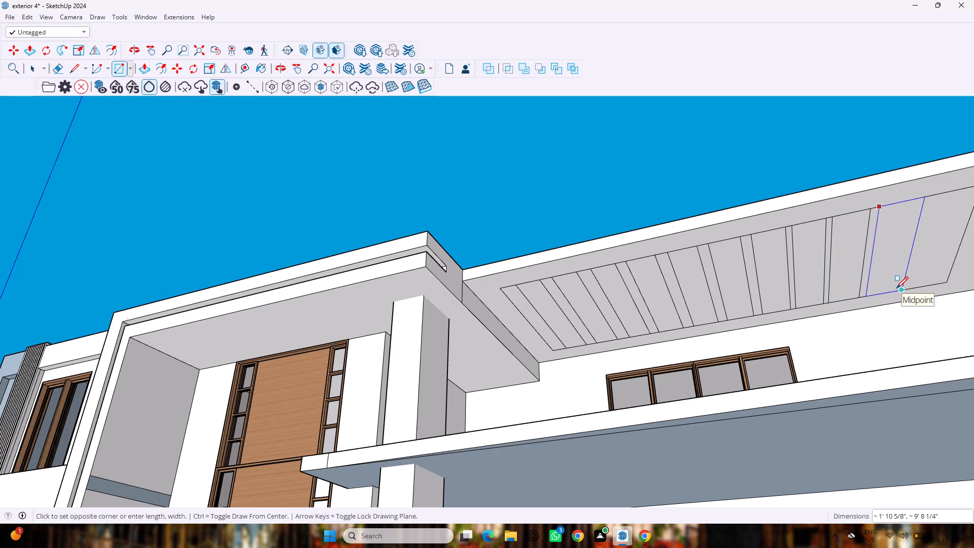
left_click(894, 291)
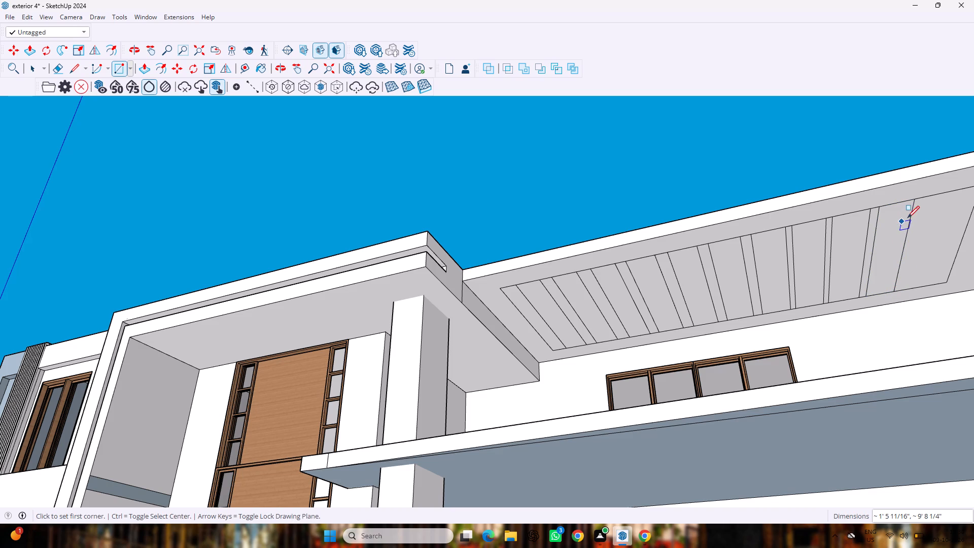
left_click(921, 200)
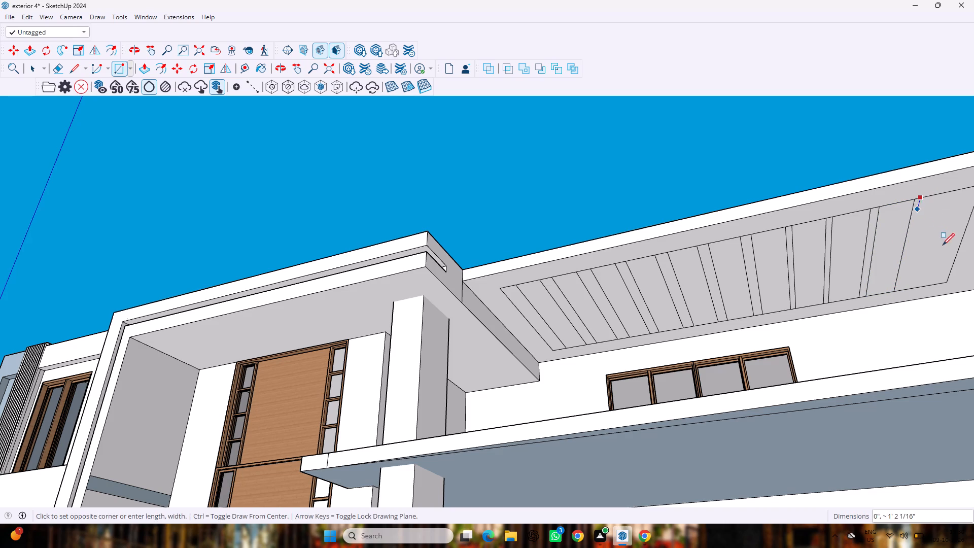
left_click(929, 285)
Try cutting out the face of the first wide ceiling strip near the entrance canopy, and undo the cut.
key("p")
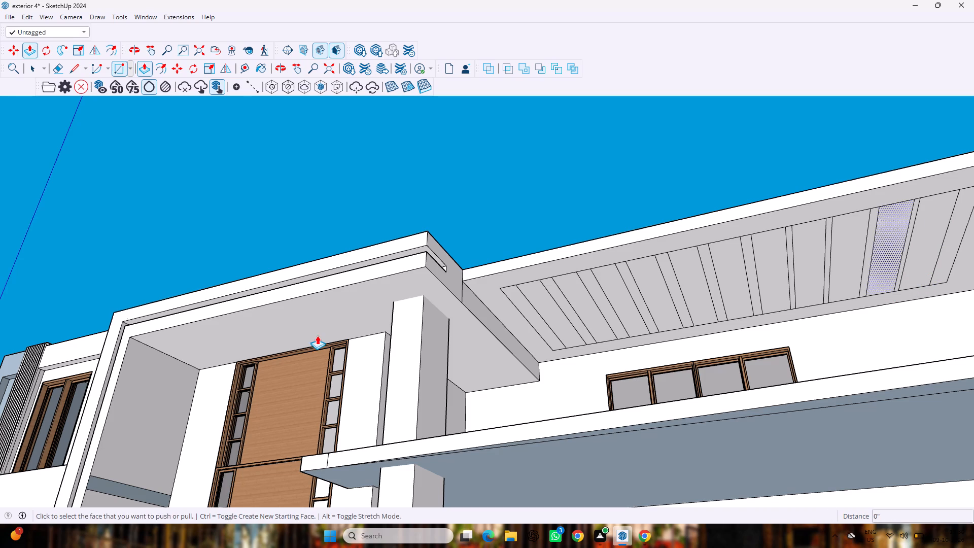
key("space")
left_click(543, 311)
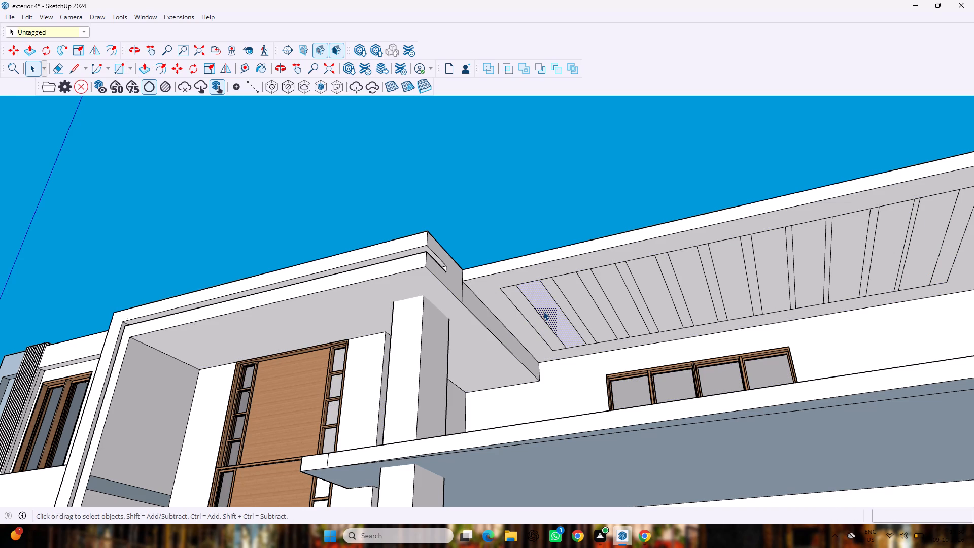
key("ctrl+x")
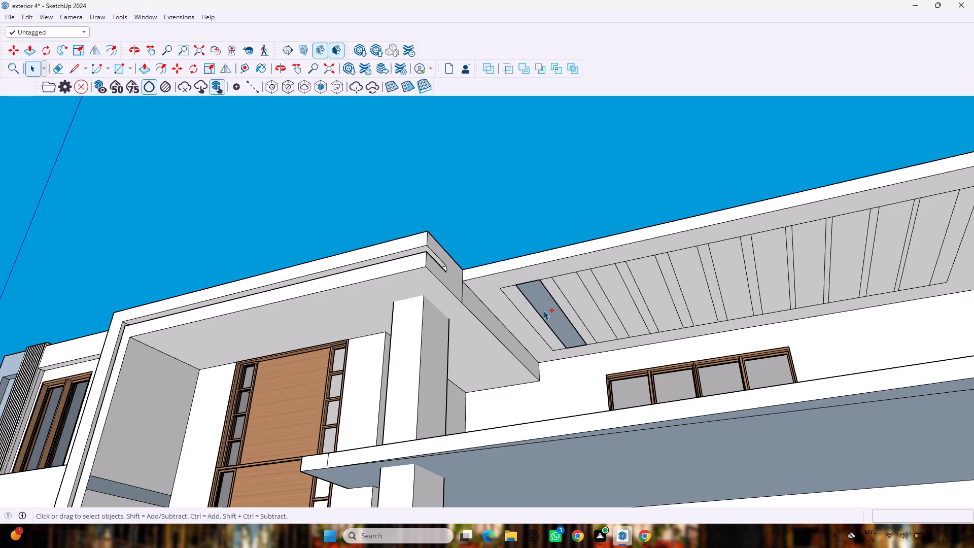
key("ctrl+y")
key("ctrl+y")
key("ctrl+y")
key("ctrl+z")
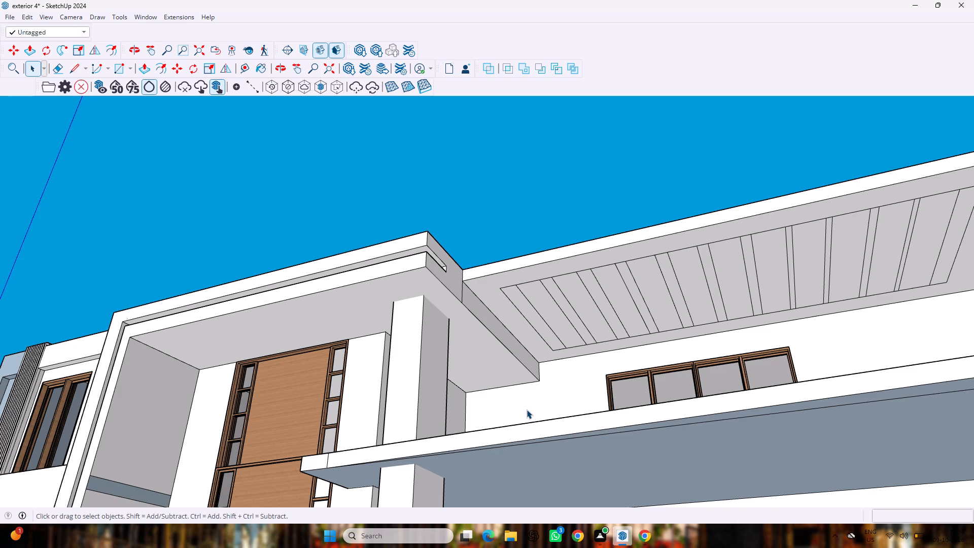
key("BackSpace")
Pull the front edge face of the terrace roof slab outward about 3 11/16".
key("p")
left_click_drag(552, 315, 541, 265)
left_click(540, 262)
left_click_drag(538, 255, 536, 250)
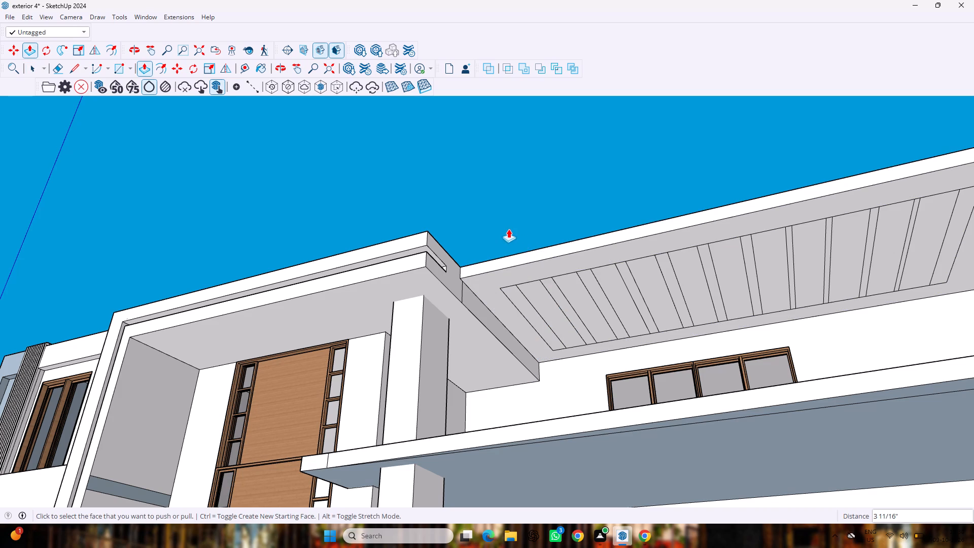
Push the first two wide ceiling strips near the entrance canopy 9" up through the roof slab to make openings.
middle_click_drag(508, 229, 575, 360)
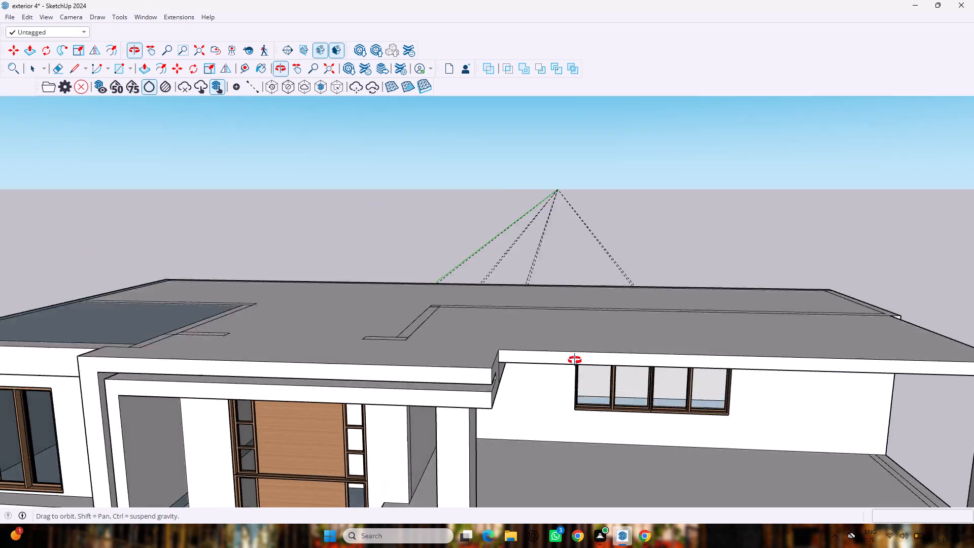
middle_click_drag(575, 360, 527, 231)
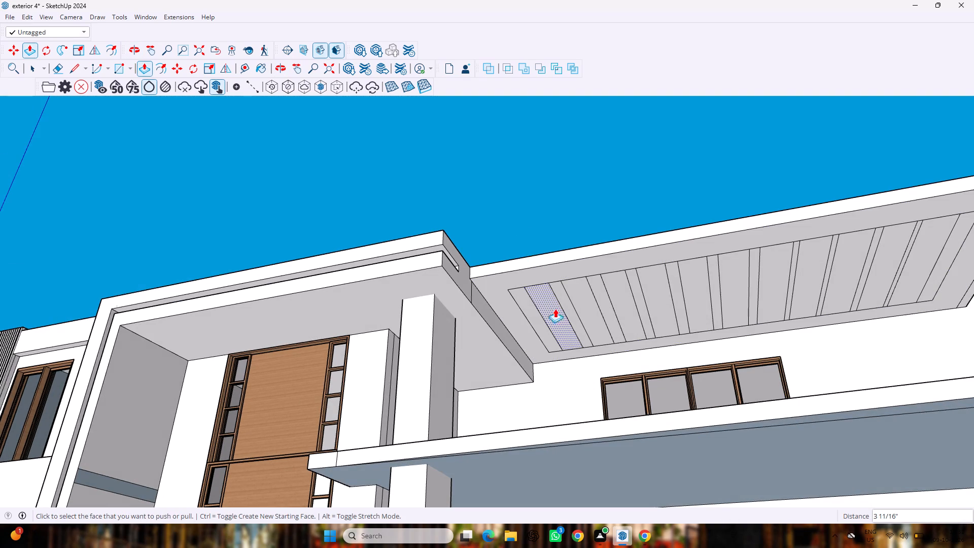
left_click_drag(555, 311, 551, 269)
key("9")
key("shift+quotedbl")
key("Return")
left_click(551, 269)
key("Escape")
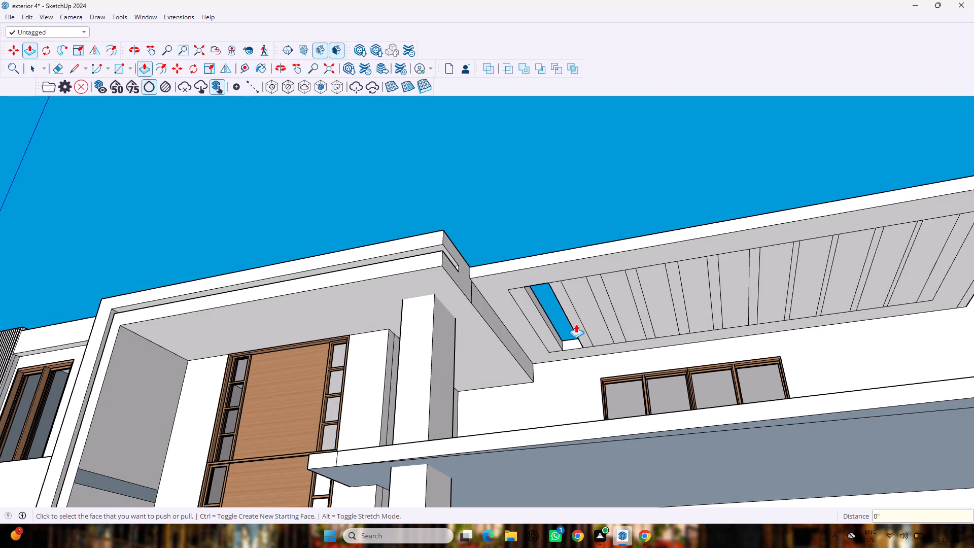
left_click_drag(581, 312, 577, 291)
key("9")
key("shift+quotedbl")
key("Return")
left_click(577, 291)
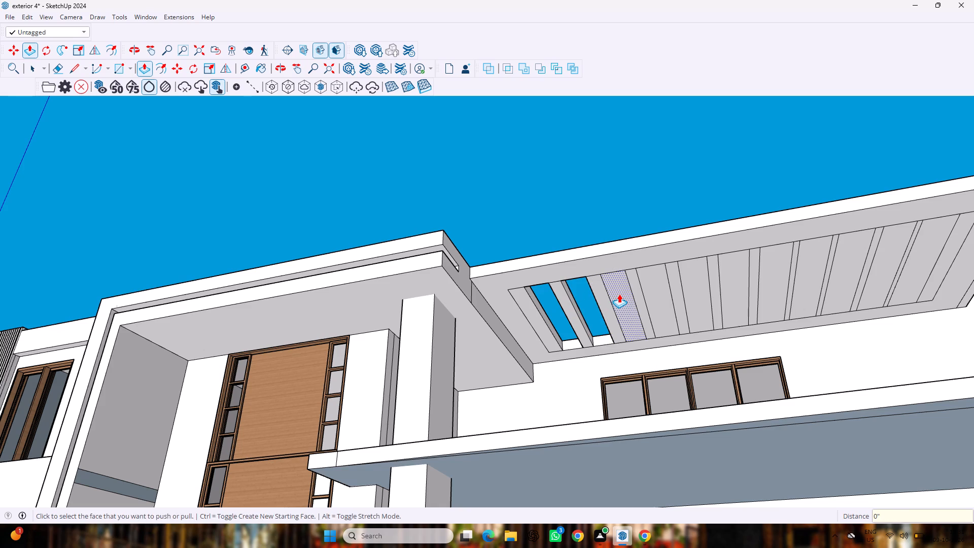
Push the third and fourth wide ceiling strips 9" up through the roof slab.
left_click_drag(619, 294, 610, 279)
key("9")
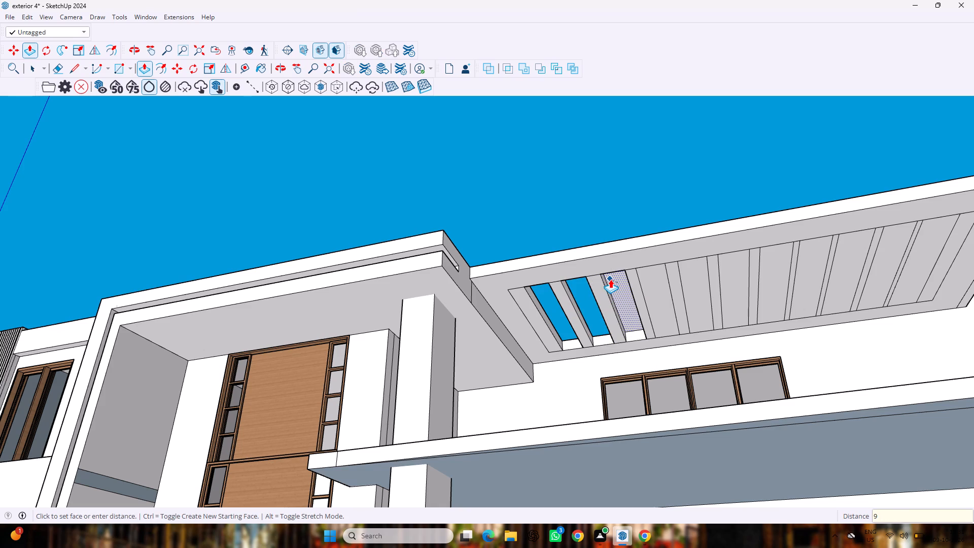
left_click_drag(610, 279, 635, 299)
key("shift+quotedbl")
key("shift+Return")
left_click_drag(650, 297, 650, 297)
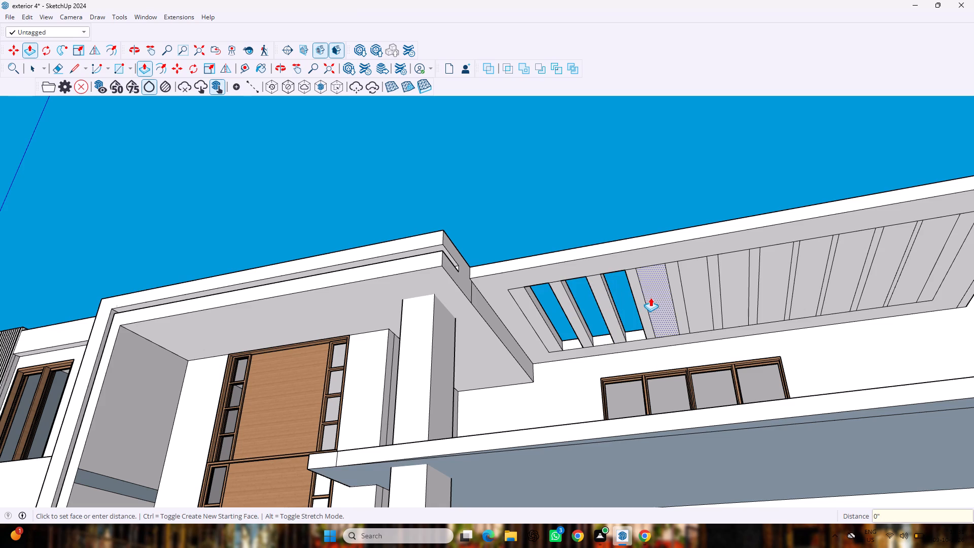
left_click_drag(650, 297, 646, 285)
key("9")
key("shift+quotedbl")
key("Return")
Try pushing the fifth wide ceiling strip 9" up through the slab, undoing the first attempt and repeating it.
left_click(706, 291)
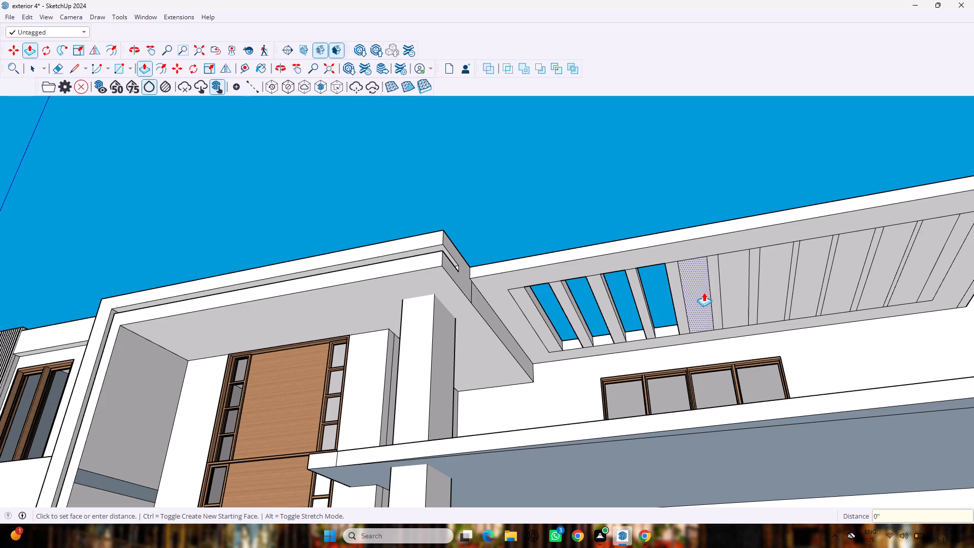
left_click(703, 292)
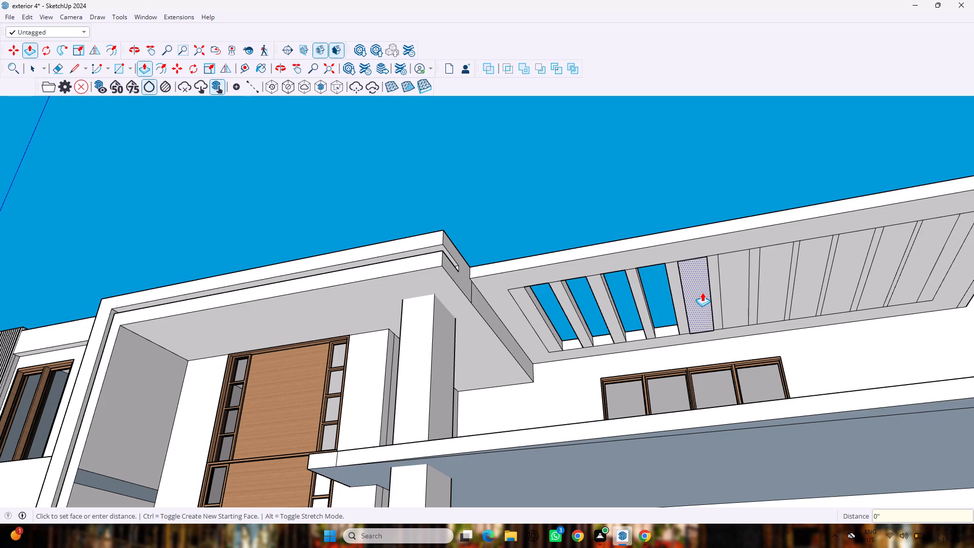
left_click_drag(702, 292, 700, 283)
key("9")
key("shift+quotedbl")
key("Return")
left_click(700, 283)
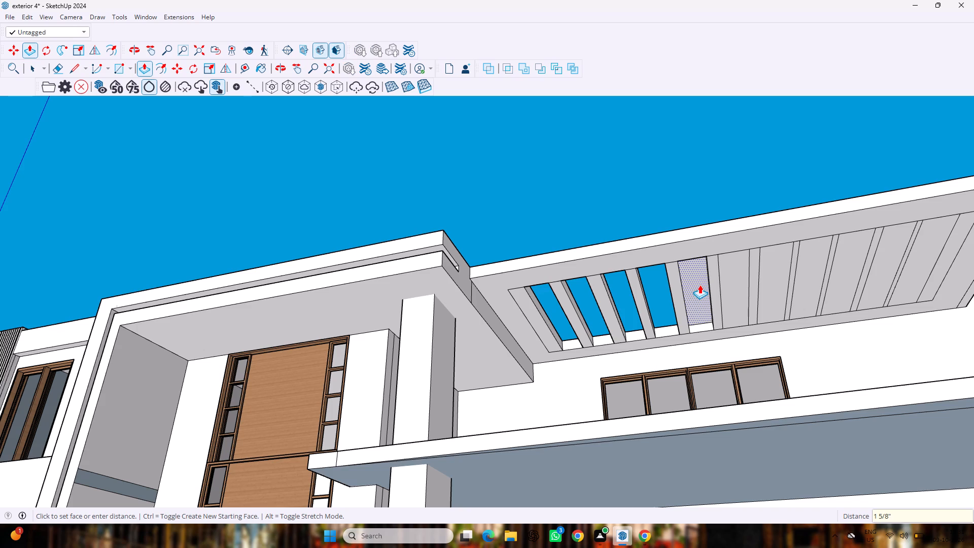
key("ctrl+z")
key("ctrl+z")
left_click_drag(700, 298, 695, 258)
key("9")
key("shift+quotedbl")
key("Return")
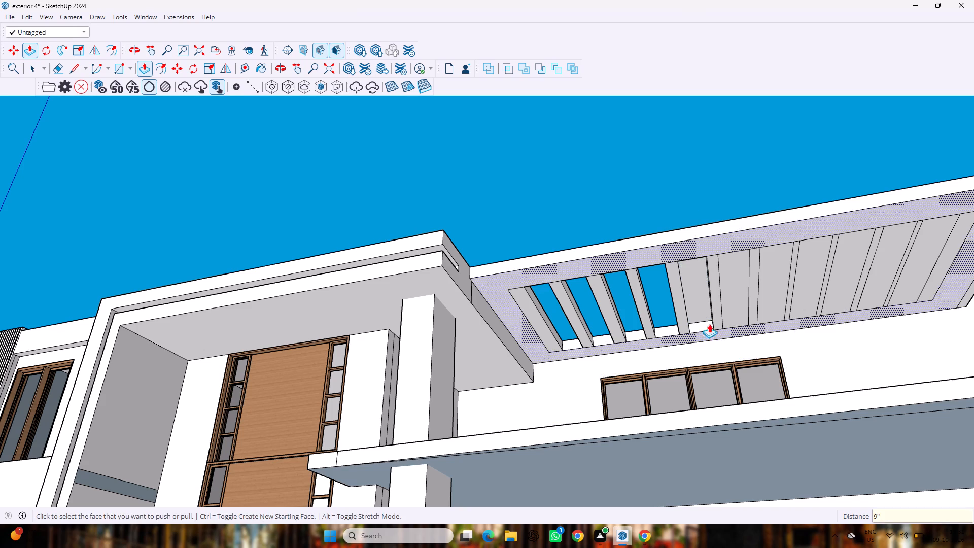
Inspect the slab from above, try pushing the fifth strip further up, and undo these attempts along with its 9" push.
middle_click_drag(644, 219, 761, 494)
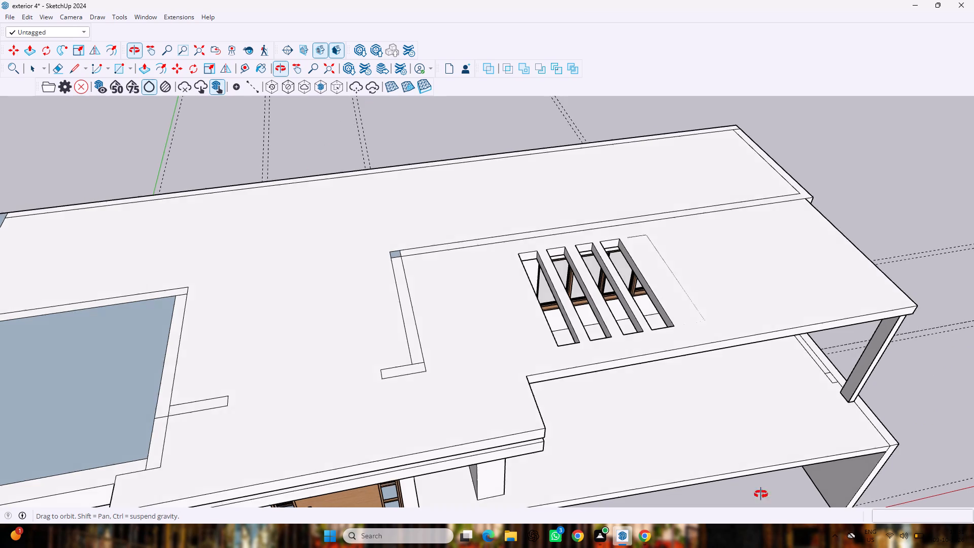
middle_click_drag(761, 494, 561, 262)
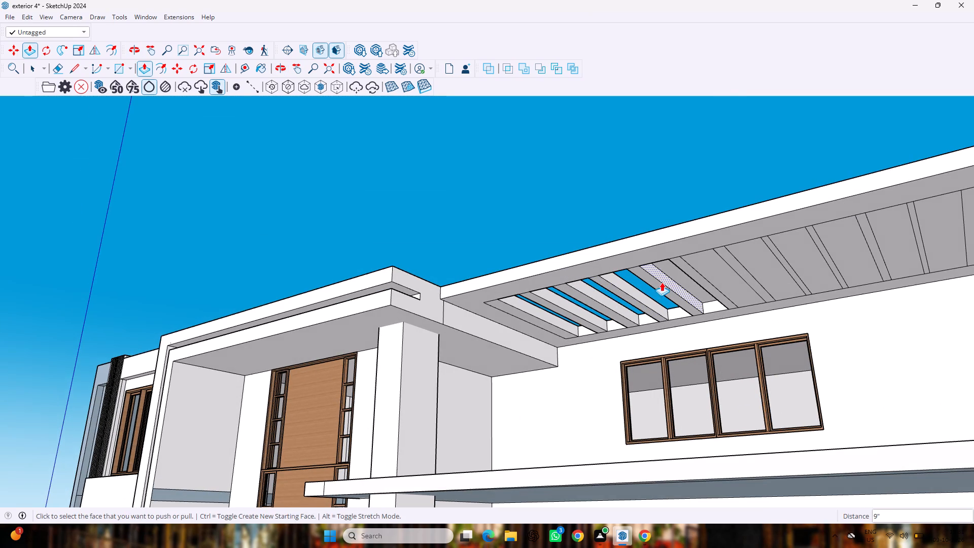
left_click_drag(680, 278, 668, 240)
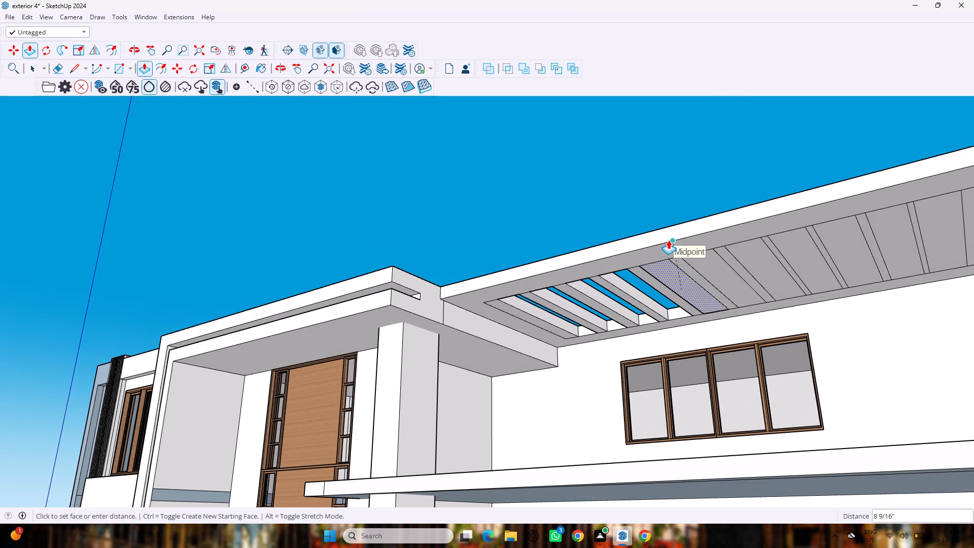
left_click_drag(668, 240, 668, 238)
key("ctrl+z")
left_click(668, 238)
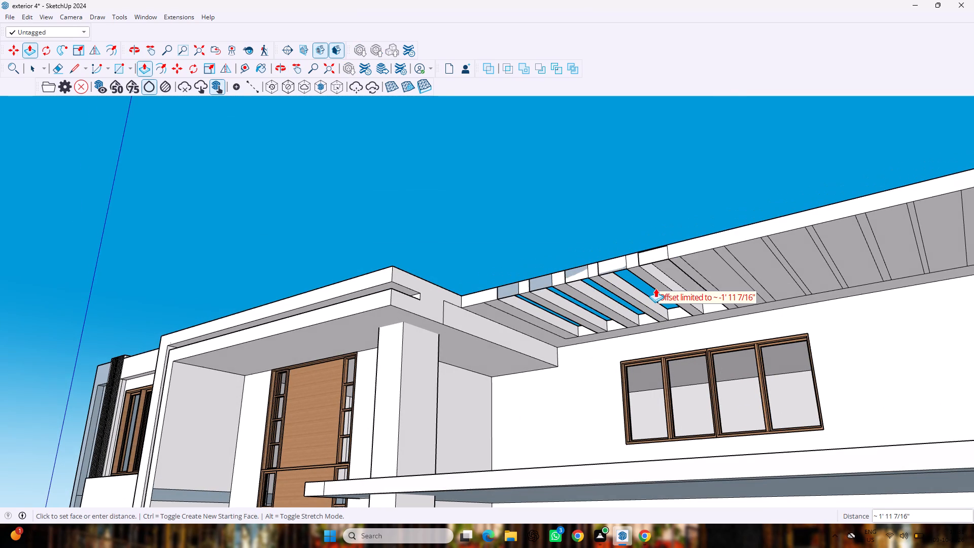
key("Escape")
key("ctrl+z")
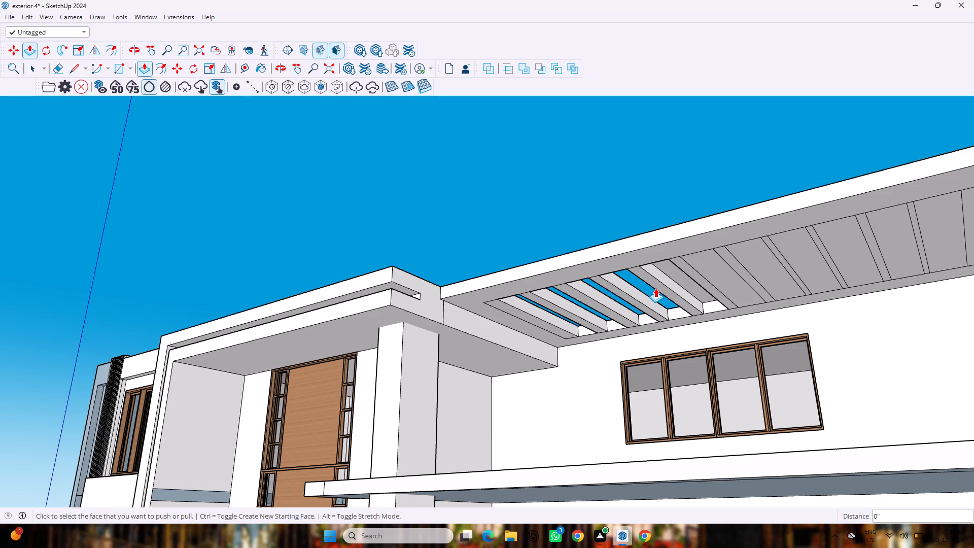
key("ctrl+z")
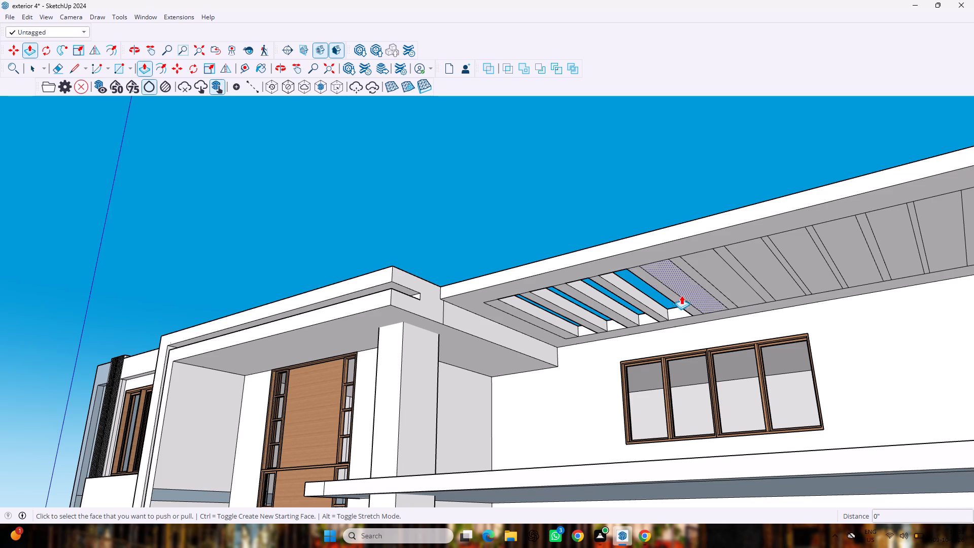
Push the fifth wide ceiling strip 9" up through the roof slab, undoing the first attempt and repeating it.
double_click(687, 291)
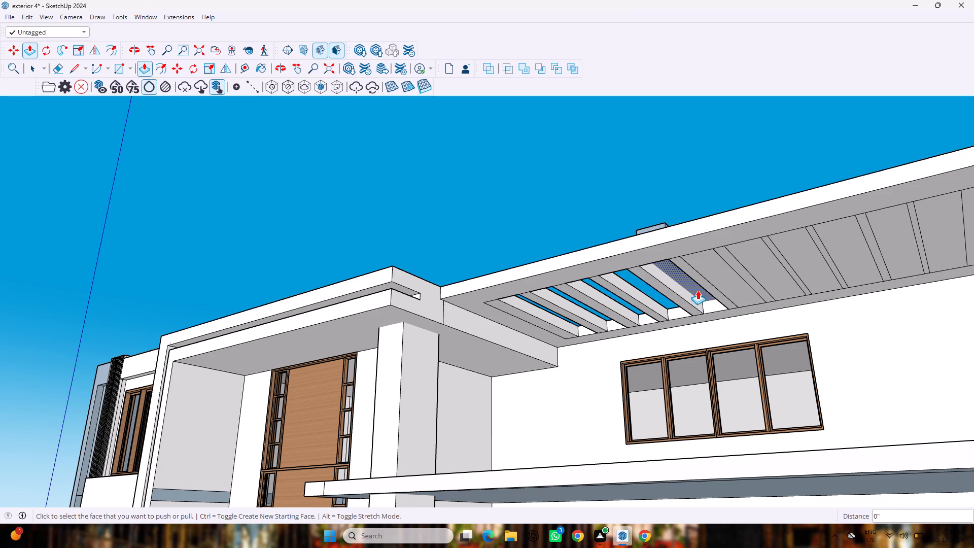
key("ctrl+z")
left_click_drag(698, 290, 697, 274)
key("9")
key("shift+quotedbl")
key("Return")
left_click(697, 274)
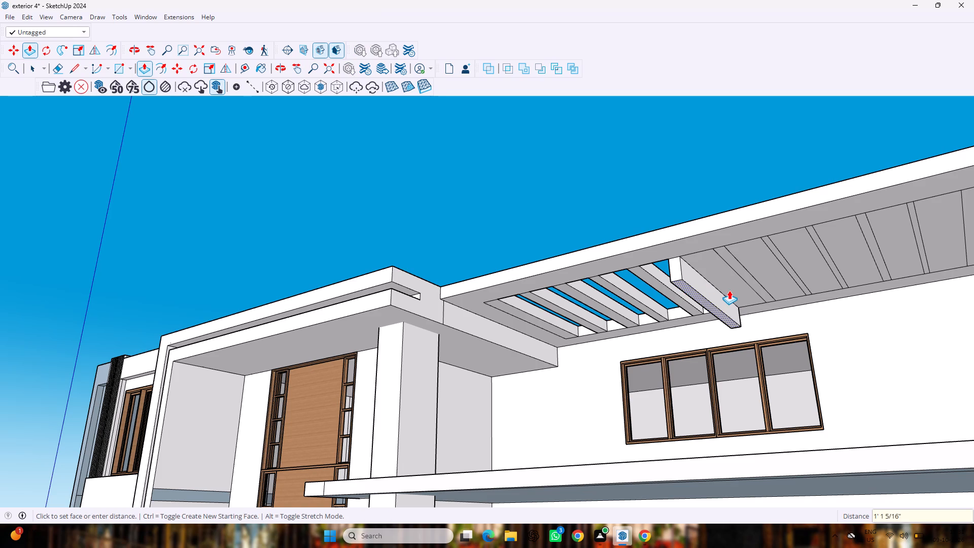
key("Escape")
Push the sixth wide ceiling strip 9" up through the slab, undoing the initial downward pull.
left_click(729, 287)
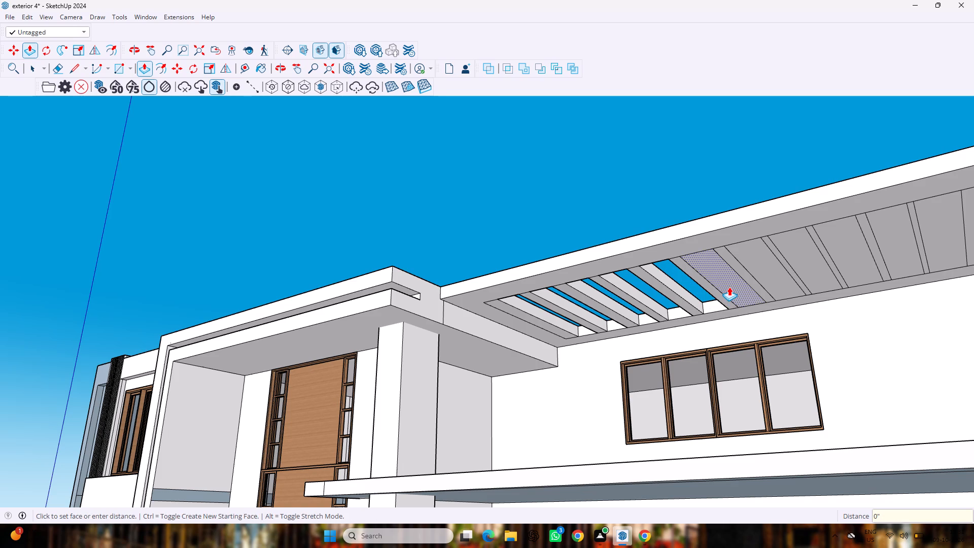
left_click(729, 287)
double_click(729, 287)
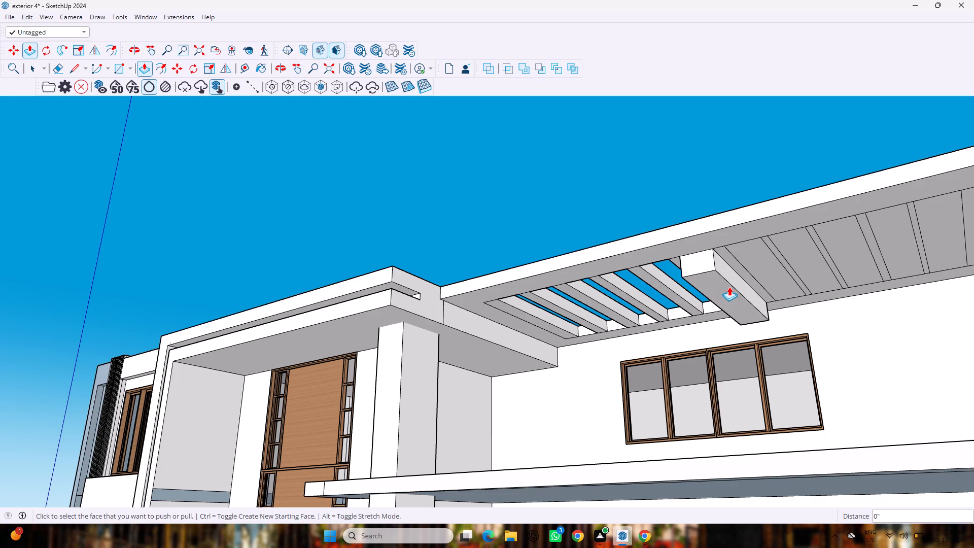
key("ctrl+x")
key("ctrl+z")
left_click_drag(729, 287, 724, 261)
key("9")
key("shift+quotedbl")
key("Return")
left_click(724, 261)
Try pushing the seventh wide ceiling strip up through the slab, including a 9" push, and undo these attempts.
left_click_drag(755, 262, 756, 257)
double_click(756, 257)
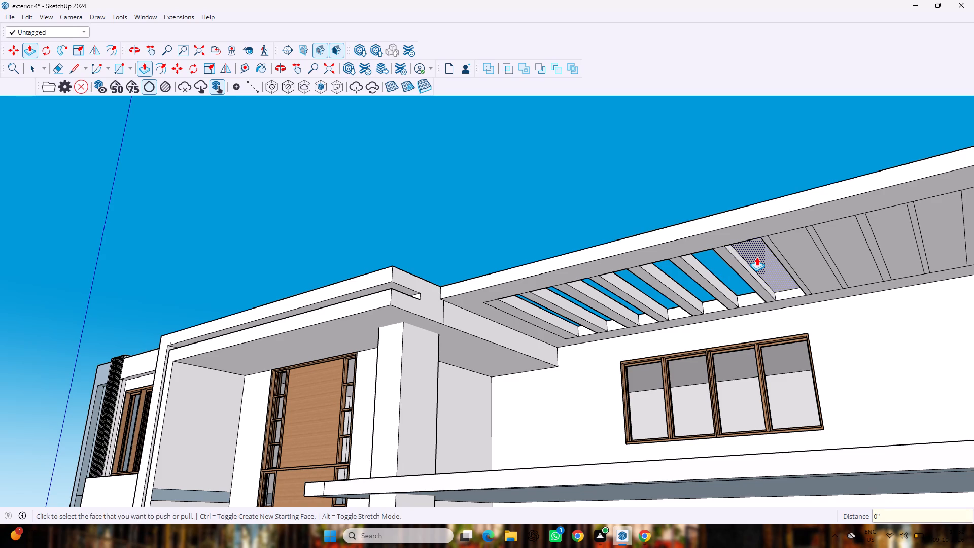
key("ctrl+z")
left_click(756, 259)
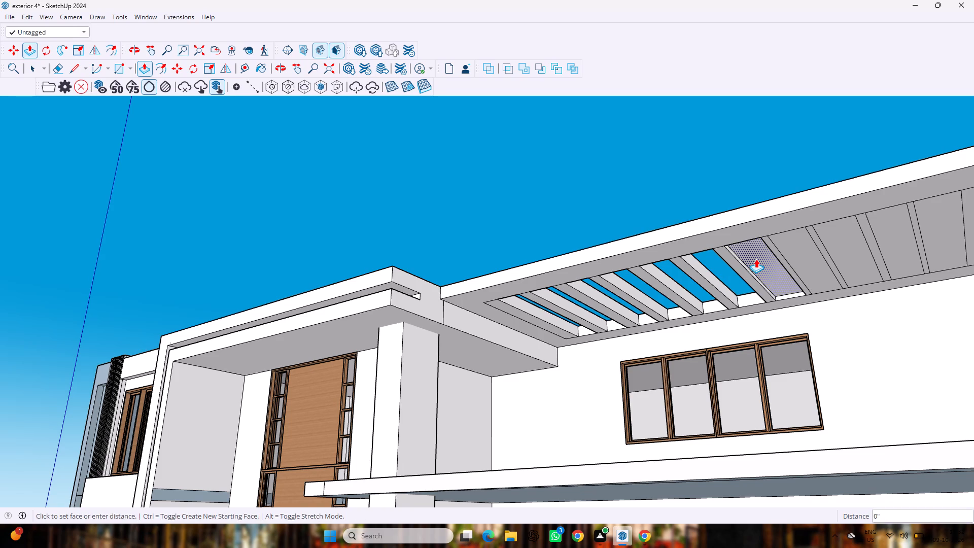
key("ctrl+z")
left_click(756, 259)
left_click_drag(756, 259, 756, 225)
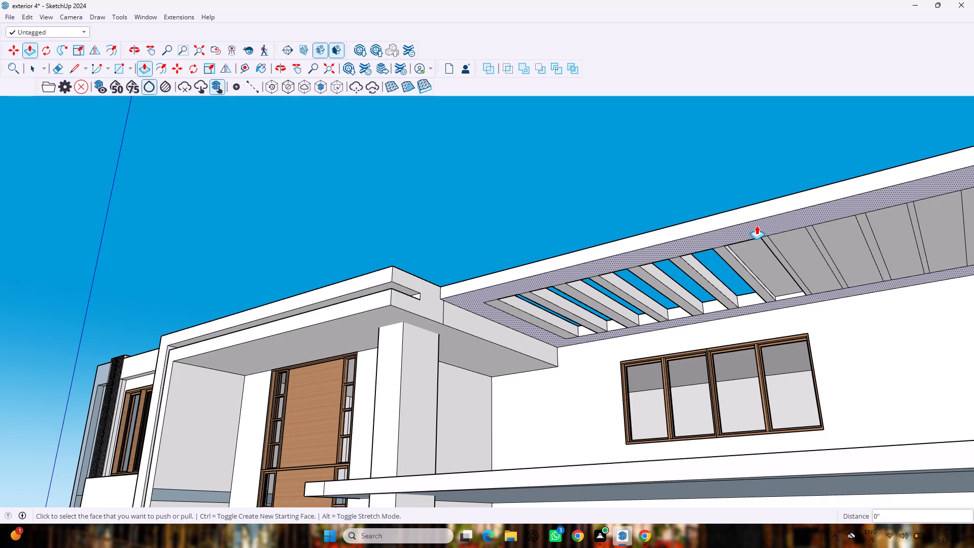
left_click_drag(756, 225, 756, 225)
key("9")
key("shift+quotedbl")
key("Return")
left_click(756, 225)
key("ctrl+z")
Push the seventh wide ceiling strip 9" up through the roof slab to open it.
left_click_drag(754, 262, 746, 230)
key("9")
key("shift+quotedbl")
key("Return")
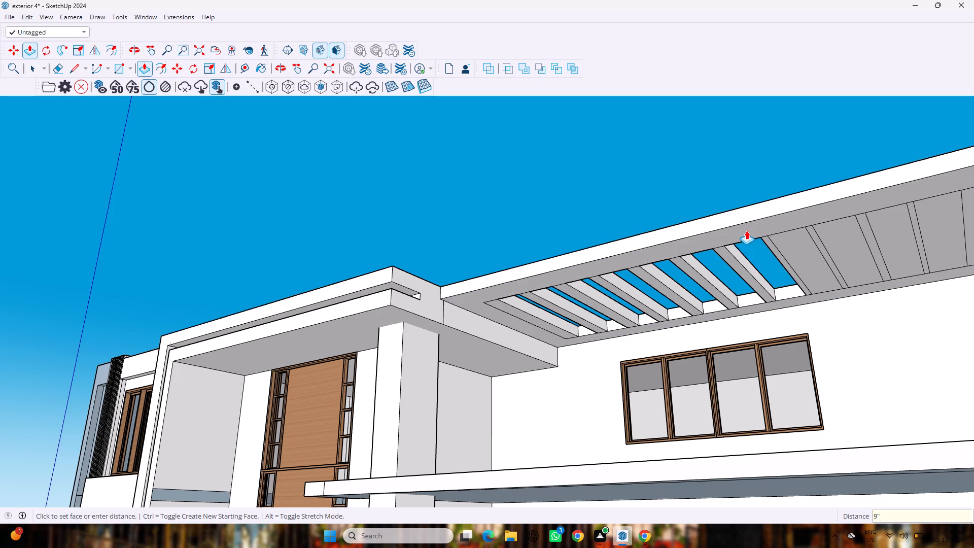
Push the four remaining wide ceiling strips up through the roof slab by the same 9" to complete the row of openings.
left_click_drag(746, 230, 781, 263)
double_click(805, 252)
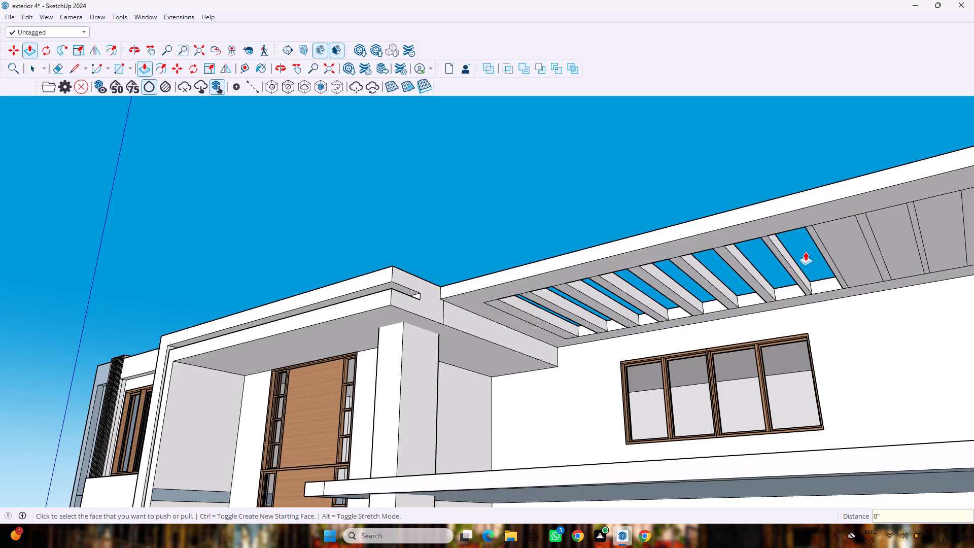
double_click(846, 236)
left_click(908, 226)
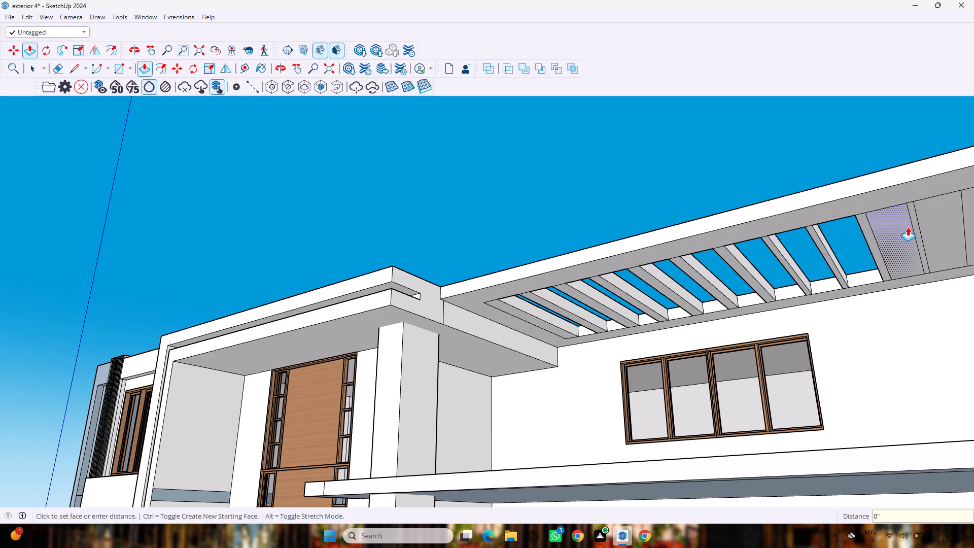
double_click(908, 227)
double_click(957, 225)
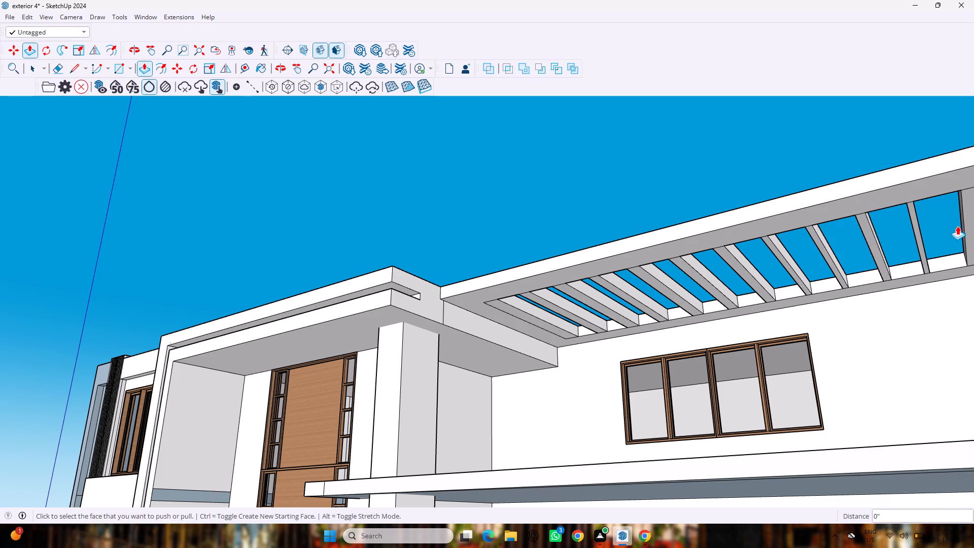
Examine the whole house exterior from above, the front and the sides, including the pergola openings in the terrace roof.
scroll(954, 225, "down", 11)
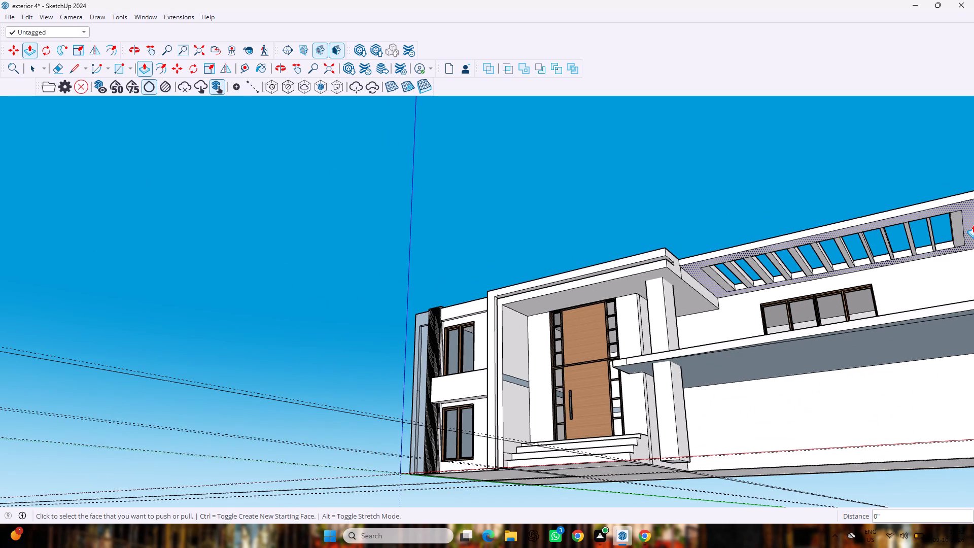
key("v")
key("space")
scroll(967, 225, "down", 4)
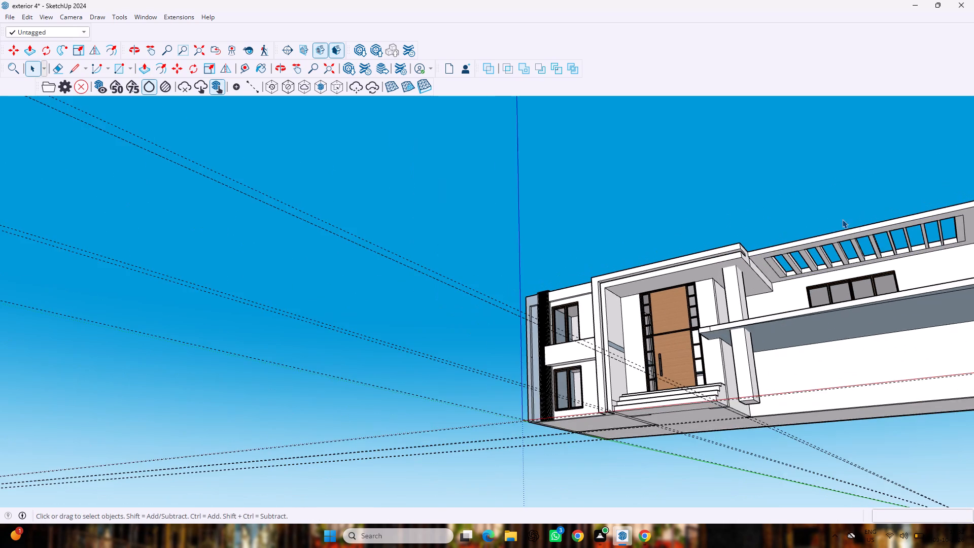
middle_click_drag(836, 225, 874, 389)
scroll(876, 396, "down", 4)
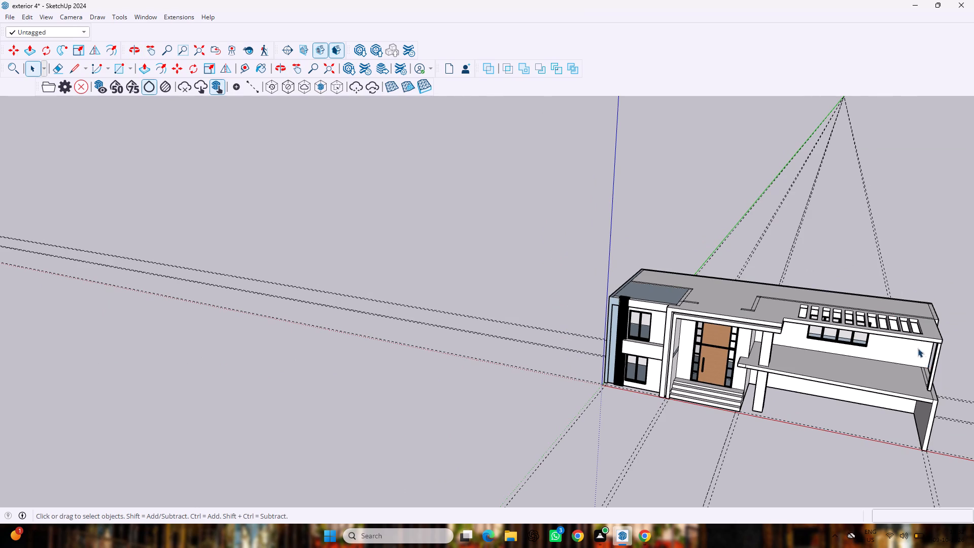
middle_click_drag(896, 327, 725, 270)
scroll(734, 270, "down", 6)
middle_click_drag(689, 368, 726, 364)
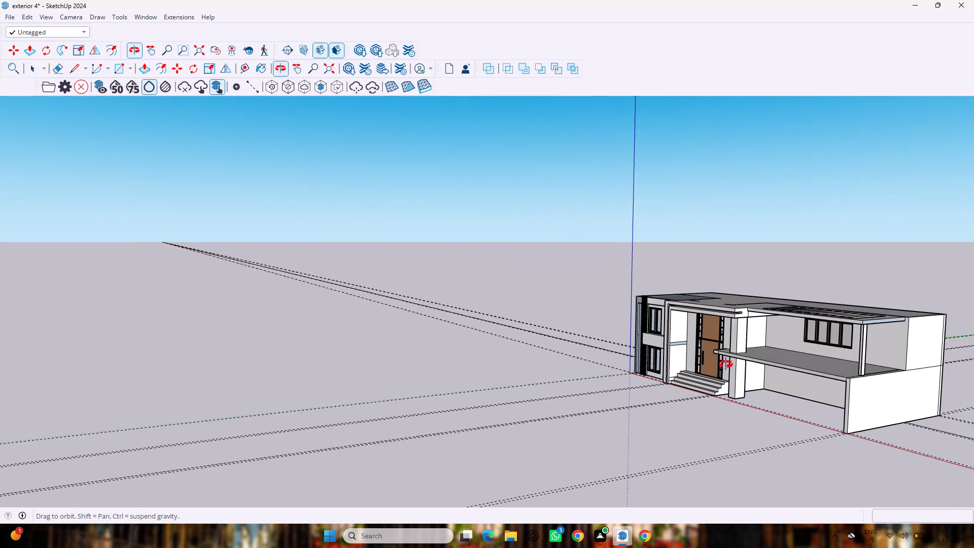
middle_click_drag(726, 364, 897, 407)
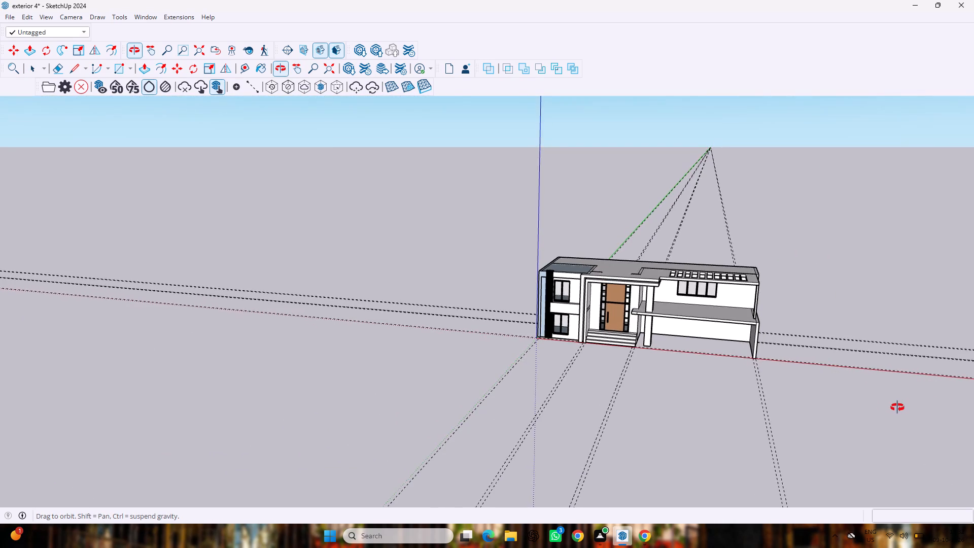
middle_click_drag(897, 407, 784, 382)
scroll(770, 373, "up", 3)
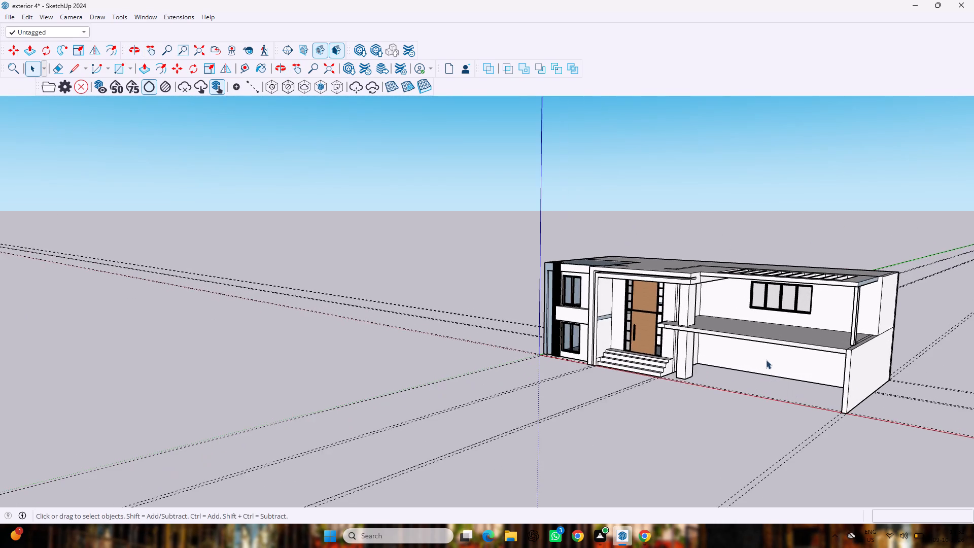
middle_click_drag(782, 321, 843, 296)
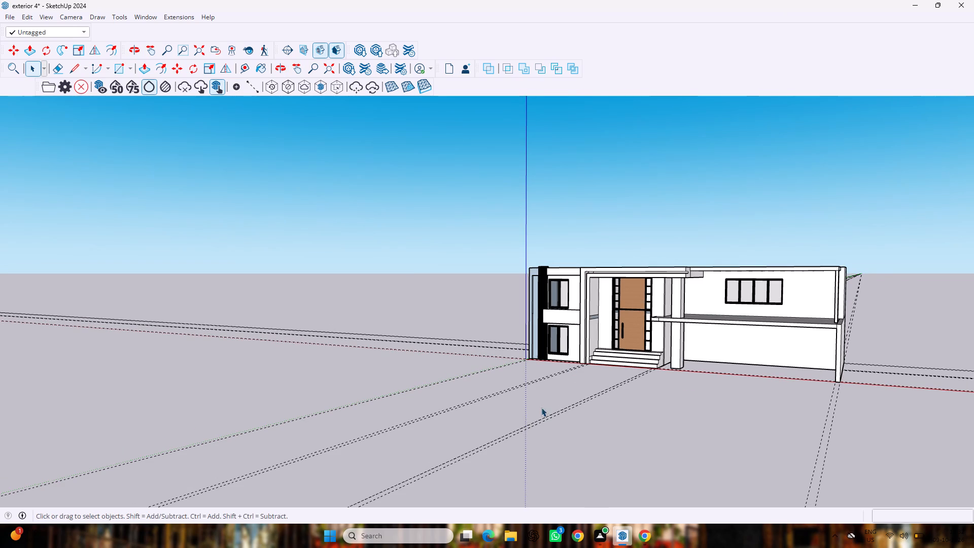
middle_click_drag(550, 373, 645, 334)
middle_click_drag(629, 313, 645, 358)
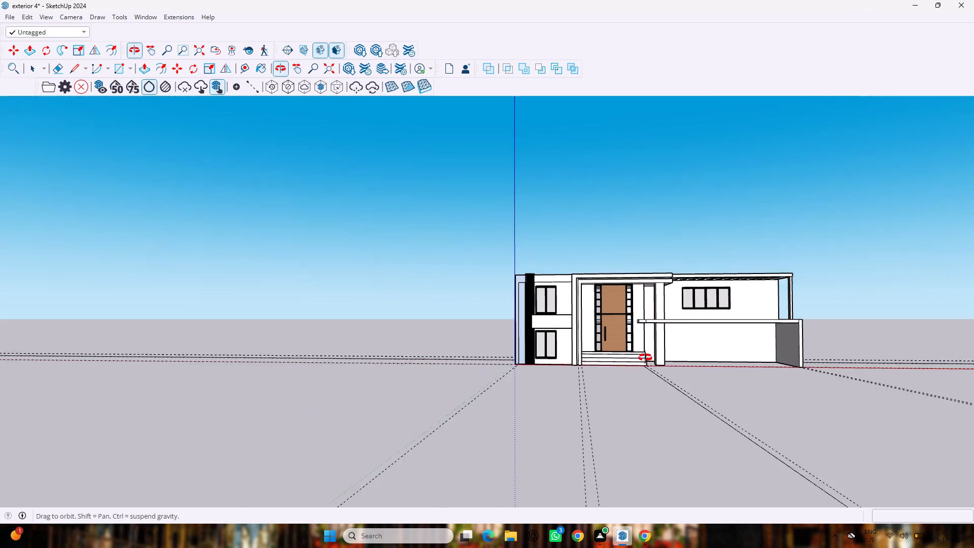
middle_click_drag(645, 358, 645, 359)
scroll(630, 333, "up", 3)
middle_click_drag(630, 330, 642, 330)
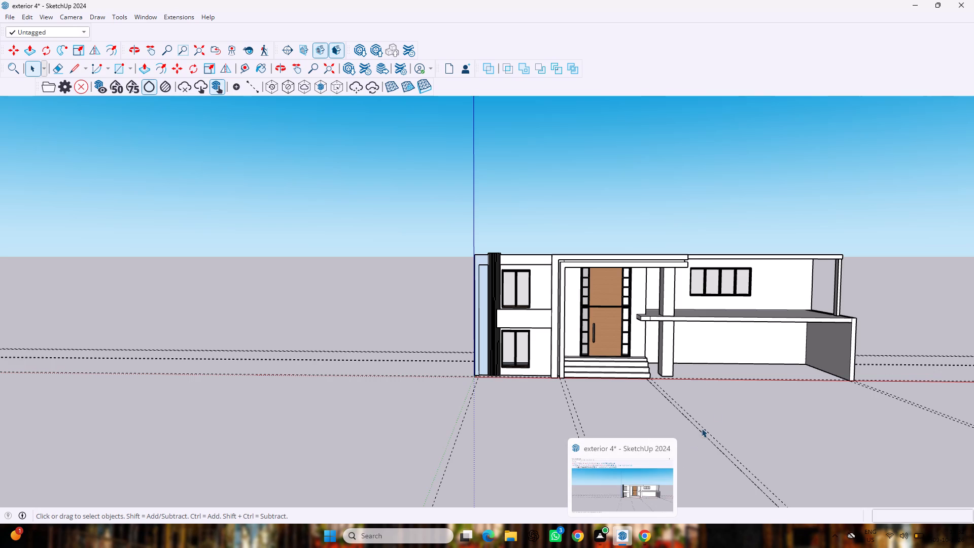
scroll(720, 402, "down", 4)
middle_click_drag(709, 403, 713, 419)
scroll(706, 404, "down", 1)
scroll(697, 389, "up", 4)
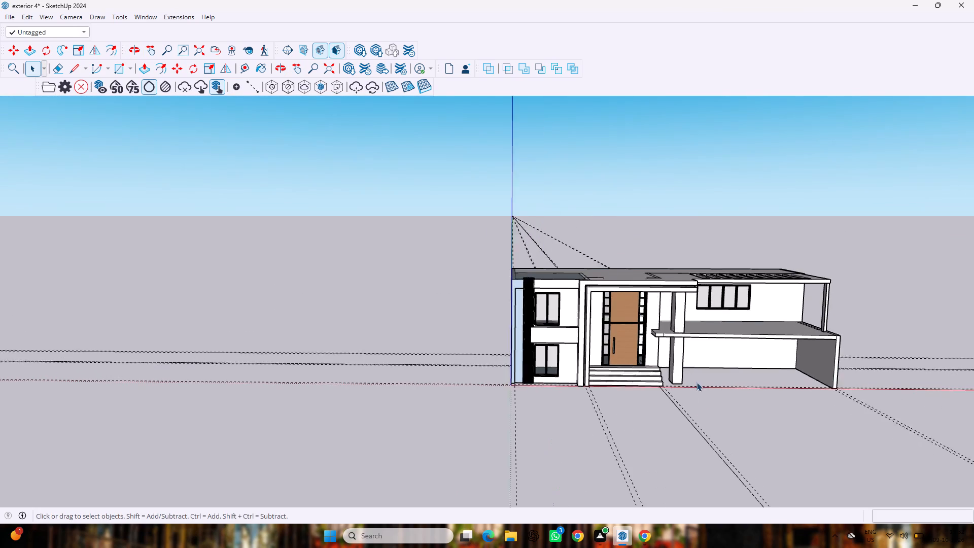
scroll(746, 292, "up", 1)
middle_click_drag(746, 293, 640, 290)
scroll(637, 289, "down", 7)
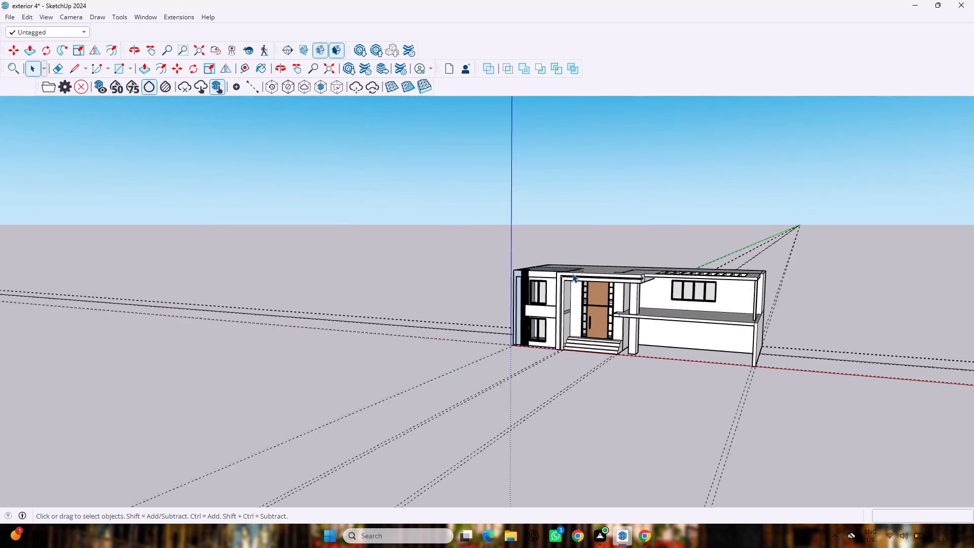
middle_click_drag(597, 332, 651, 330)
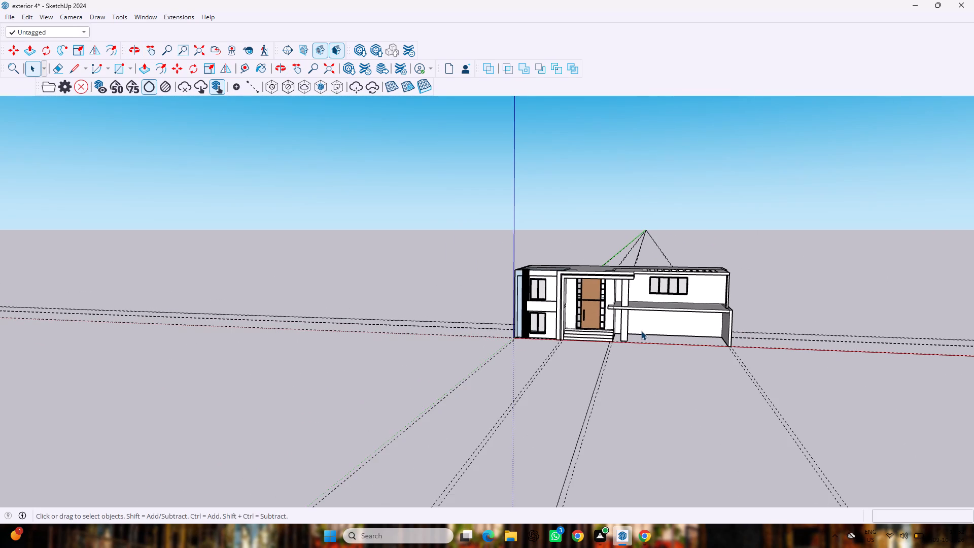
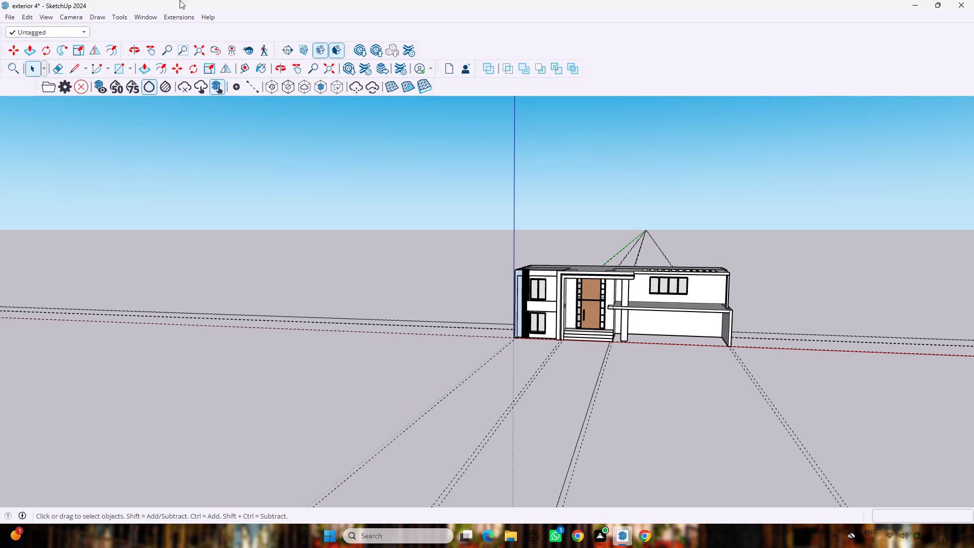
Examine the house exterior from the front, above and the side, including the upper-floor terrace and its roof openings.
scroll(603, 257, "up", 1)
middle_click_drag(603, 261, 604, 314)
scroll(600, 305, "down", 1)
scroll(596, 301, "up", 3)
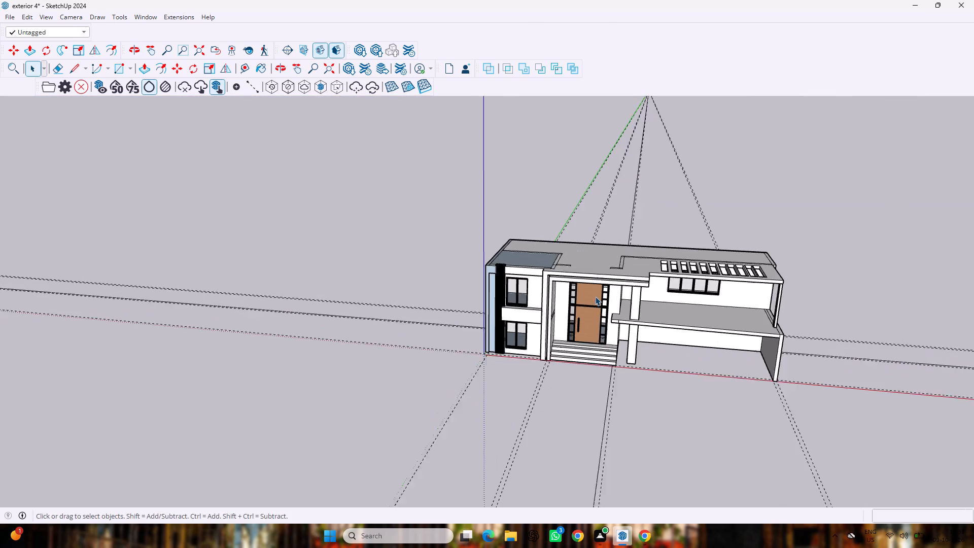
scroll(595, 296, "up", 3)
middle_click_drag(595, 298, 618, 224)
scroll(357, 285, "up", 2)
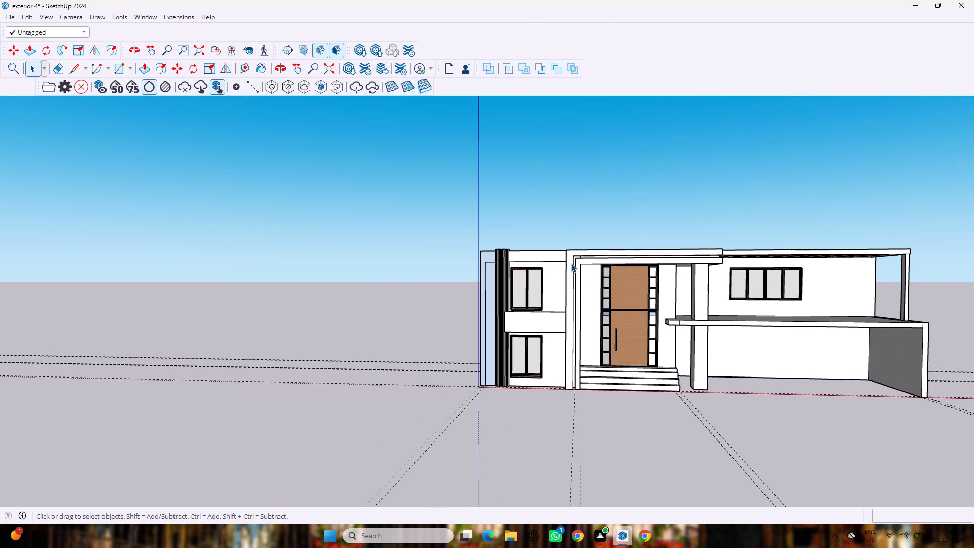
scroll(572, 265, "up", 1)
middle_click_drag(574, 268, 584, 294)
scroll(583, 290, "down", 1)
scroll(580, 284, "up", 4)
scroll(576, 269, "down", 4)
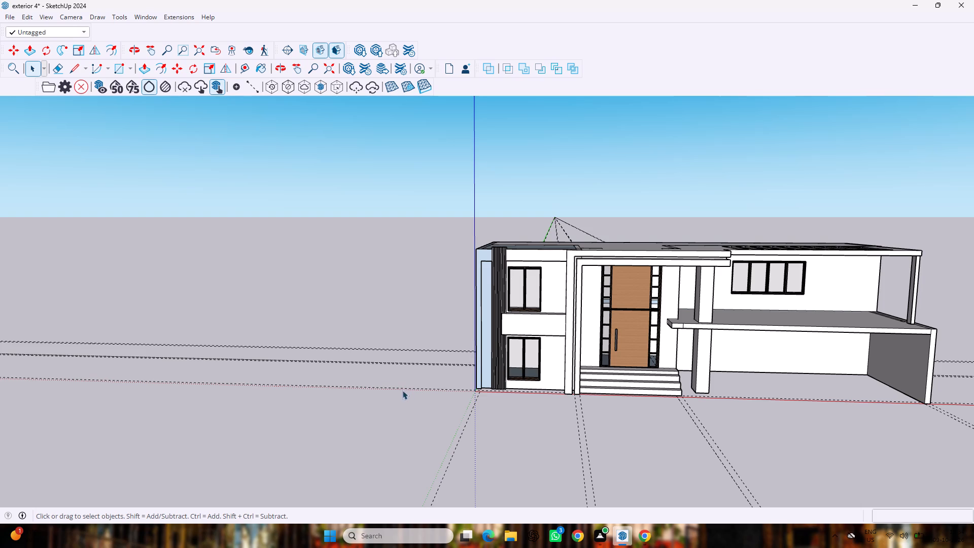
scroll(347, 410, "down", 3)
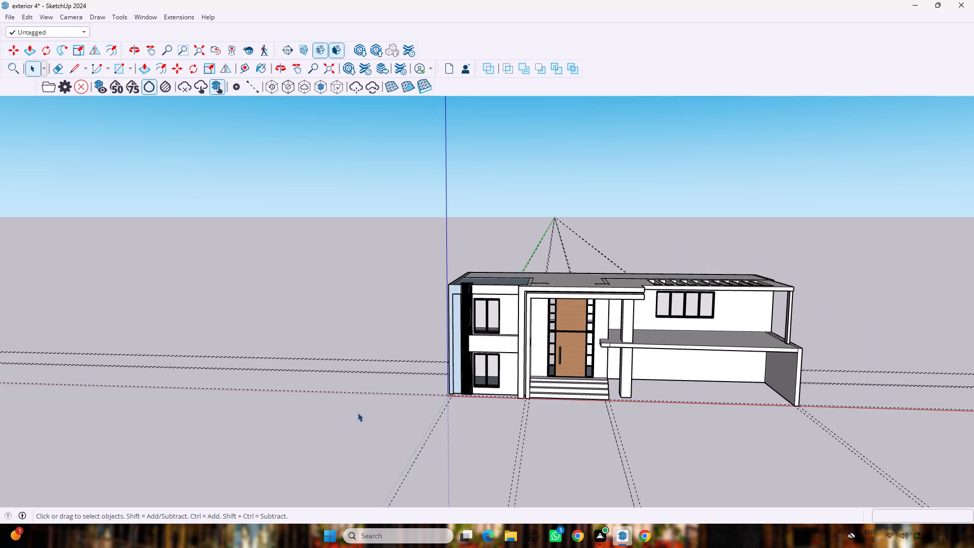
middle_click_drag(359, 412, 510, 345)
scroll(510, 345, "down", 1)
scroll(510, 345, "up", 7)
middle_click_drag(510, 345, 512, 381)
scroll(512, 380, "down", 3)
middle_click_drag(525, 372, 481, 381)
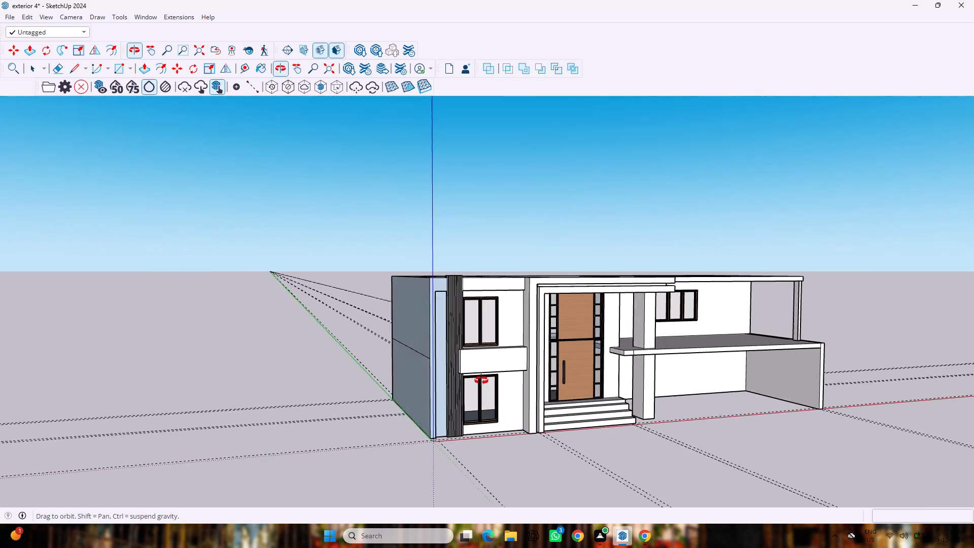
middle_click_drag(481, 381, 451, 379)
scroll(489, 377, "down", 4)
scroll(847, 284, "up", 1)
middle_click_drag(848, 287, 753, 327)
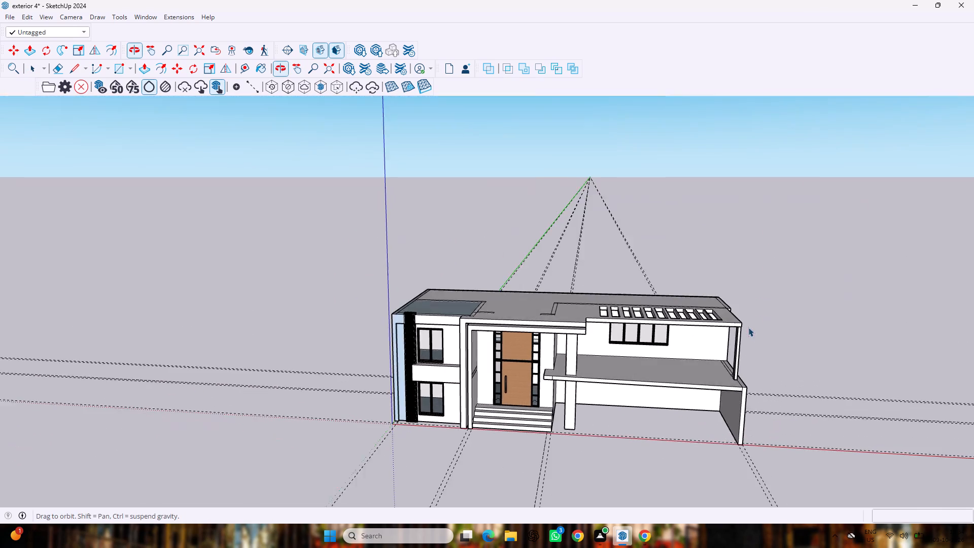
scroll(674, 401, "up", 5)
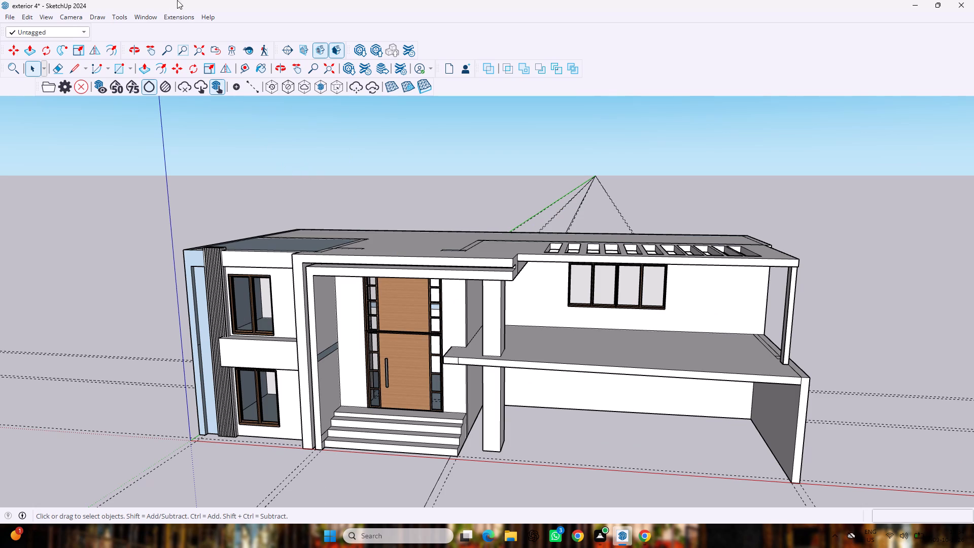
Draw a Type C glass rail, 36" high with 0" offsets, along the terrace's short edge from the entrance wall to the front corner.
left_click(168, 16)
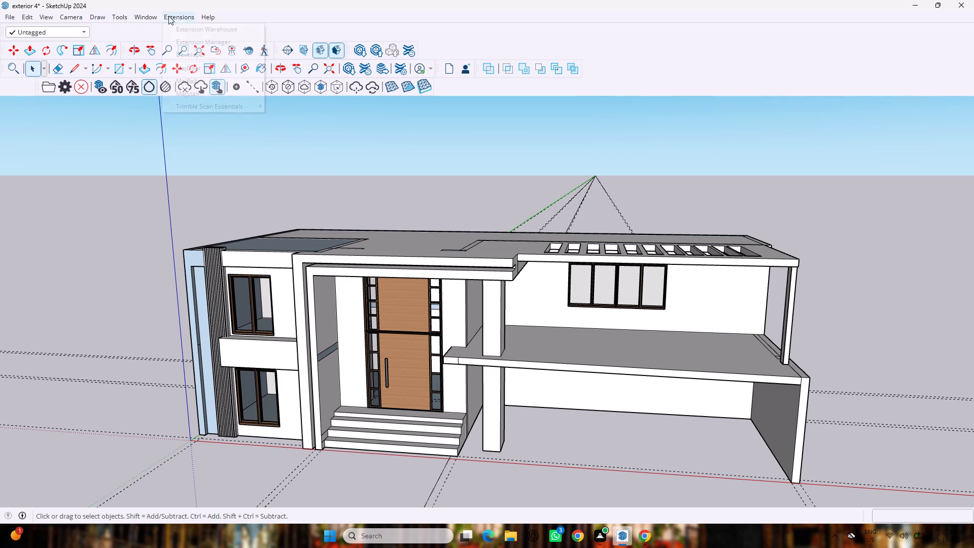
left_click(189, 78)
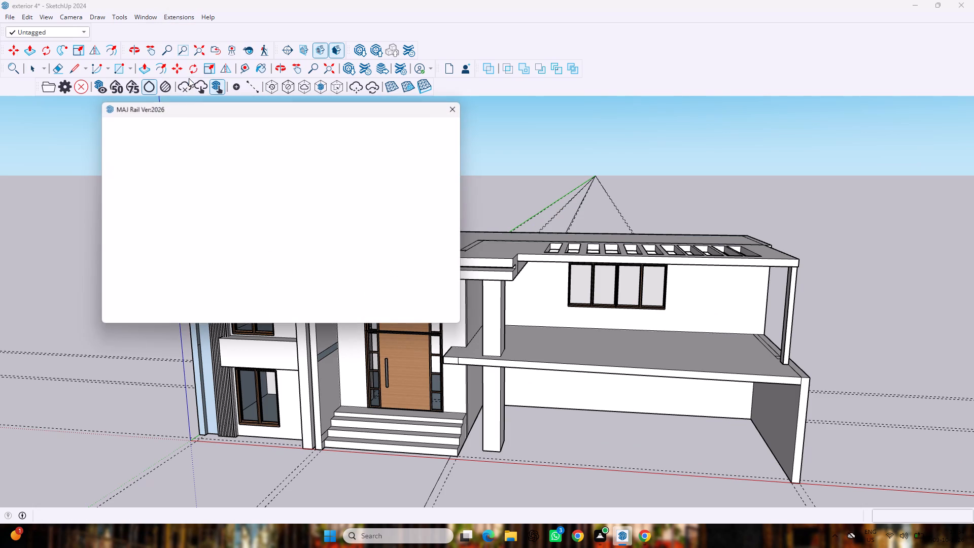
left_click(180, 296)
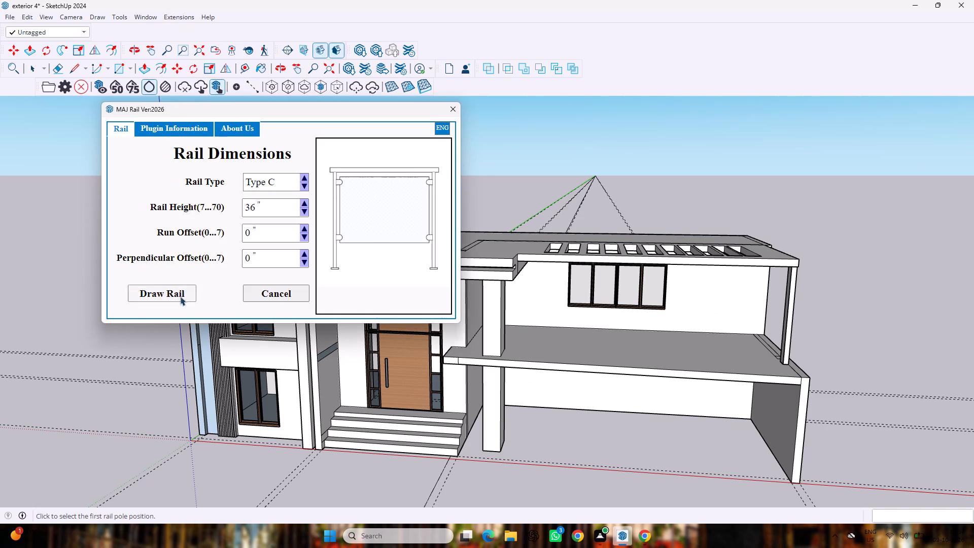
scroll(429, 322, "up", 6)
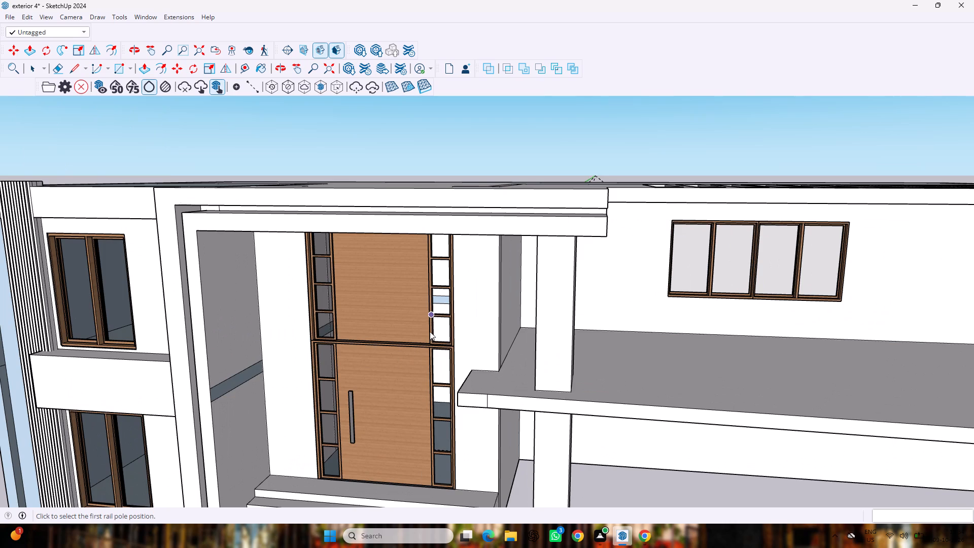
scroll(434, 347, "down", 3)
scroll(443, 377, "up", 1)
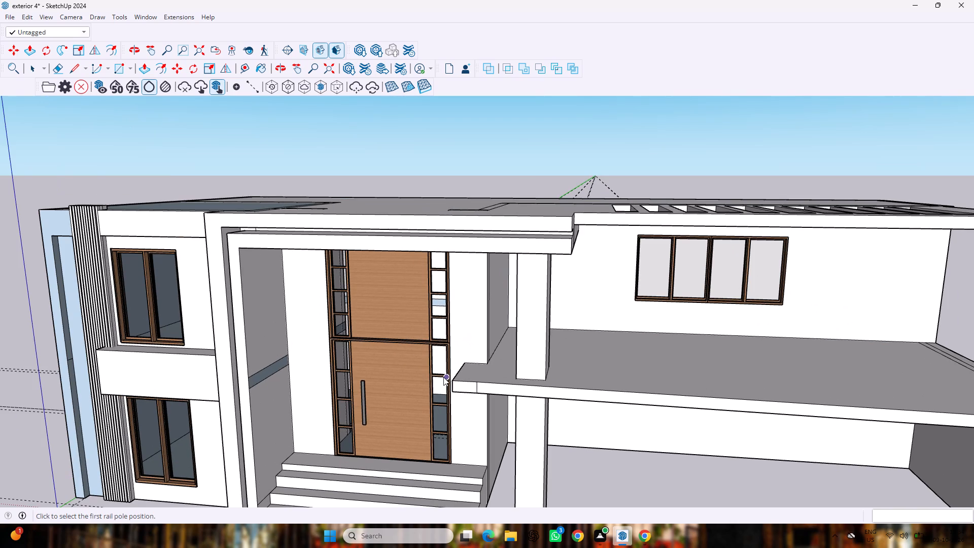
scroll(432, 362, "up", 3)
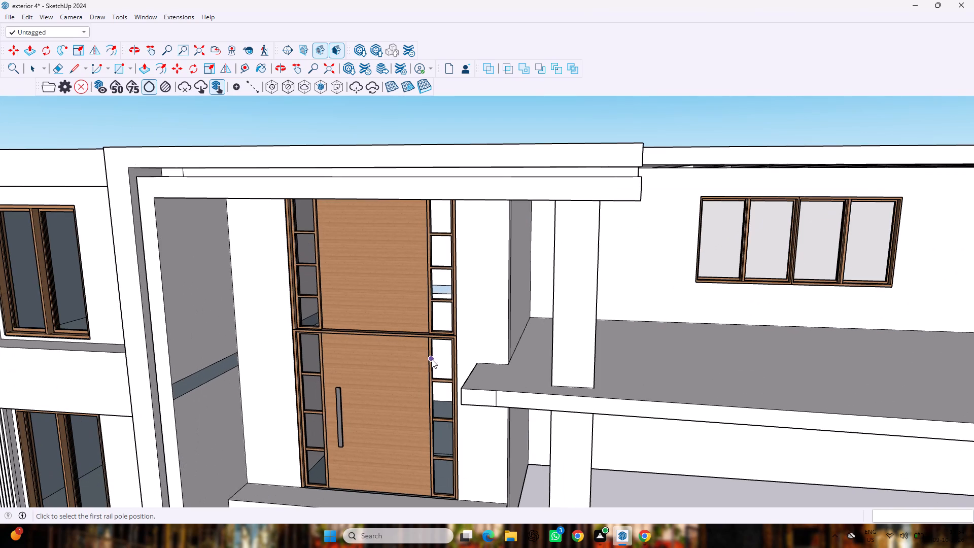
left_click(489, 363)
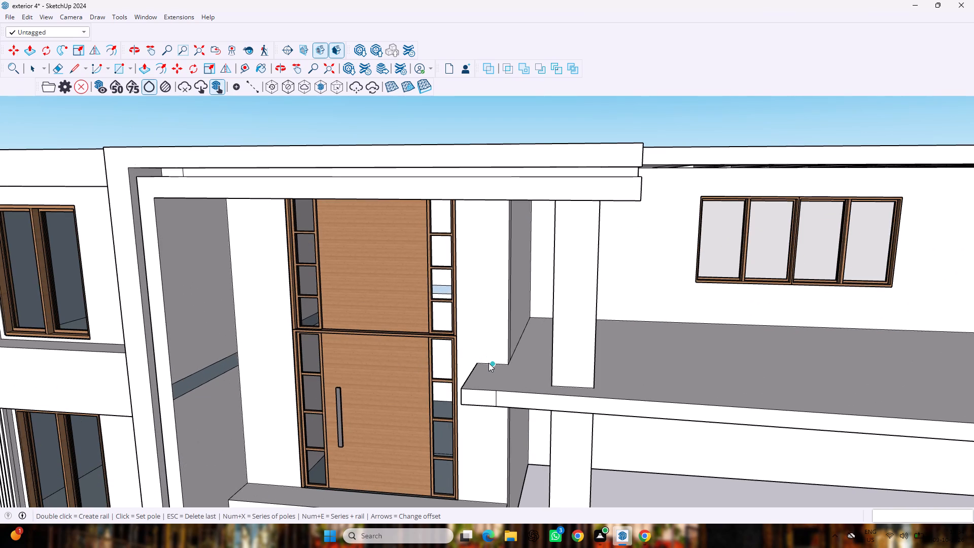
triple_click(480, 388)
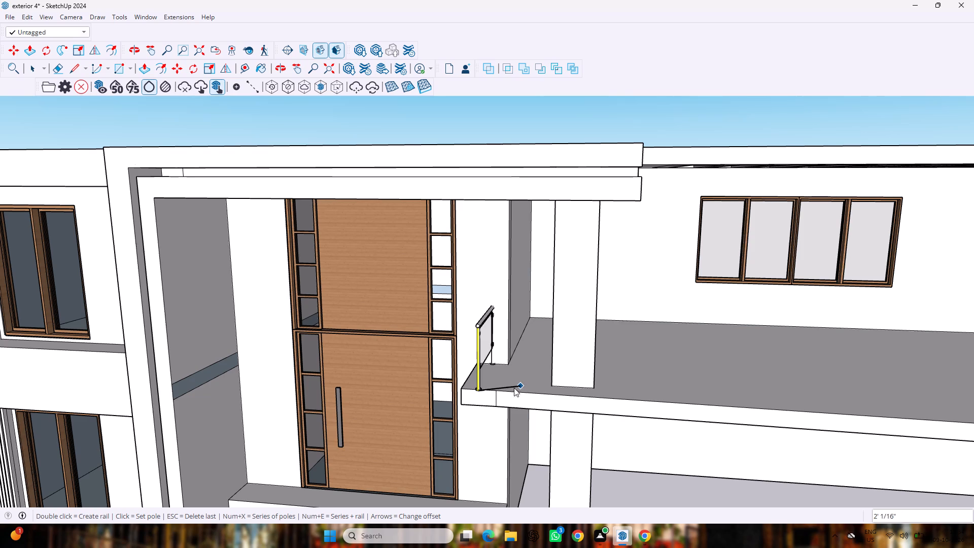
Run the rail about 34' along the terrace's front edge to the far corner, and return it to the end column.
left_click(481, 386)
scroll(623, 367, "down", 3)
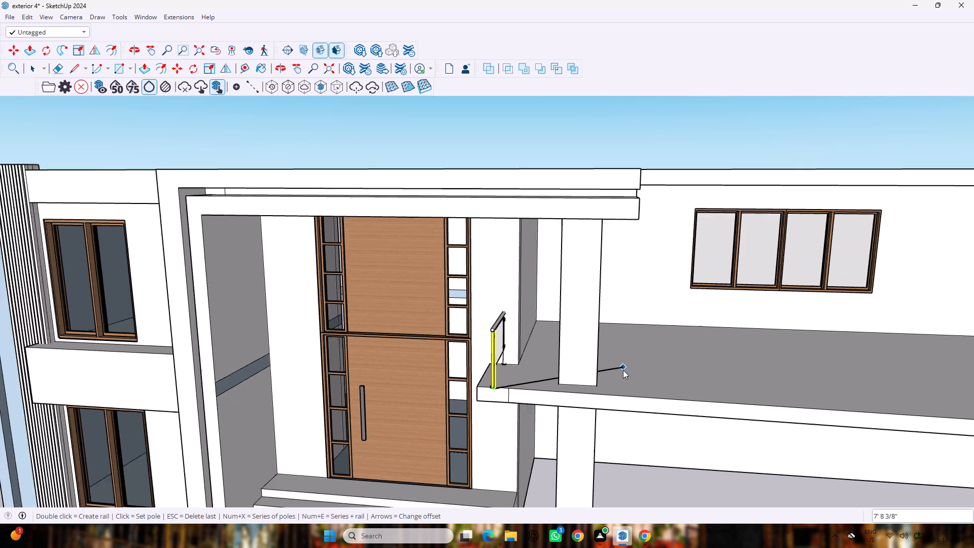
scroll(623, 370, "down", 12)
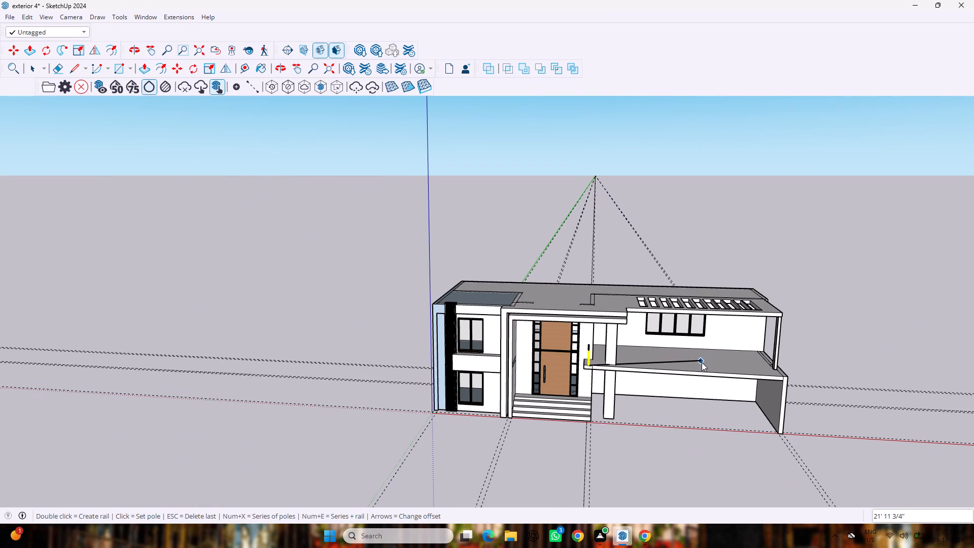
scroll(702, 361, "up", 6)
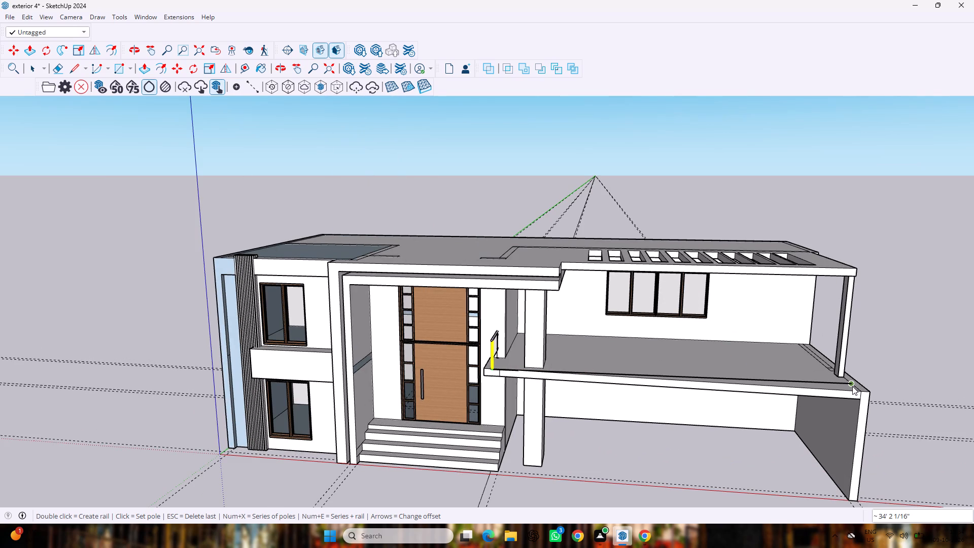
scroll(850, 387, "up", 7)
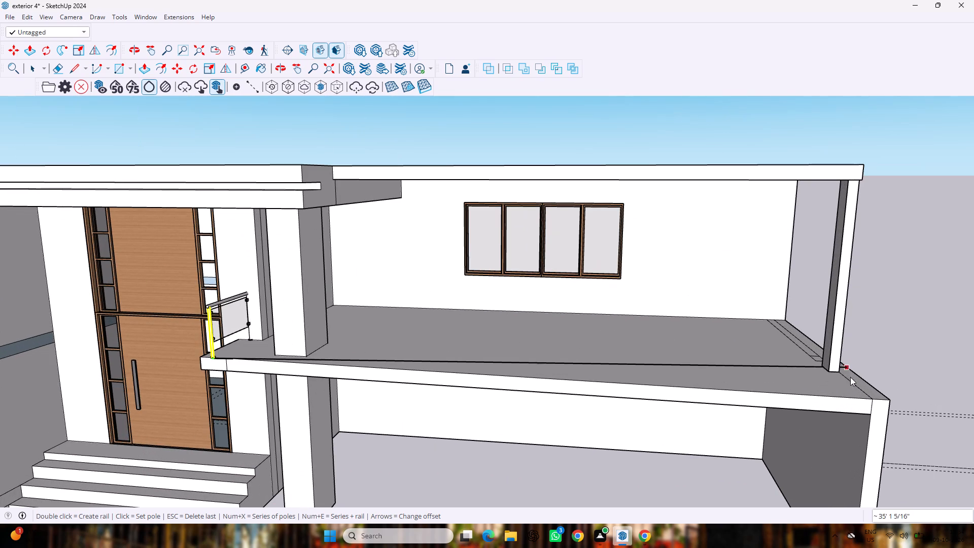
left_click(867, 400)
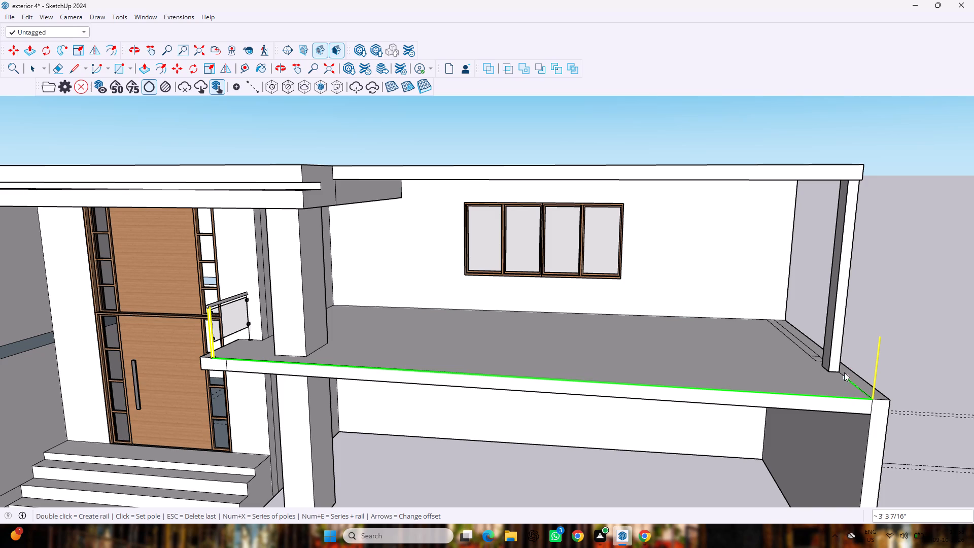
double_click(844, 372)
left_click(843, 370)
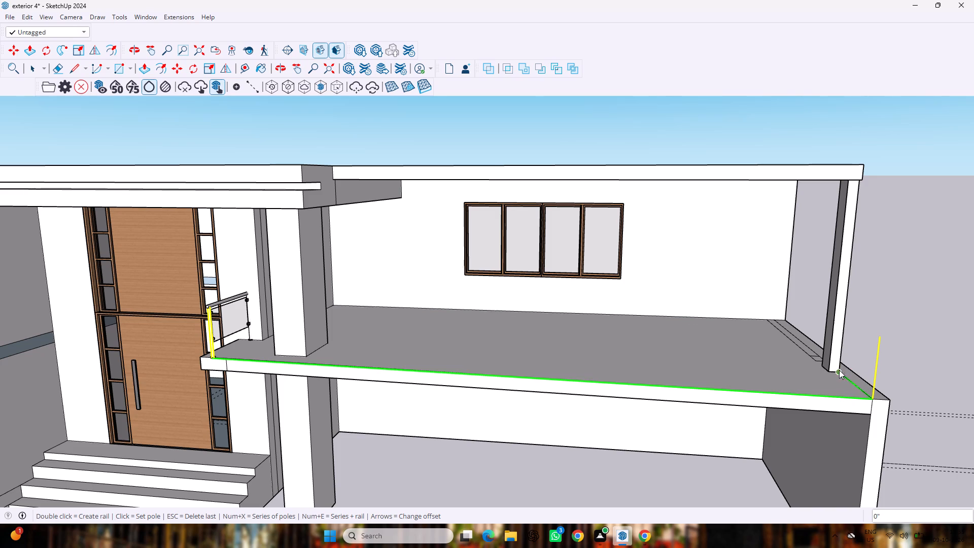
double_click(839, 370)
key("space")
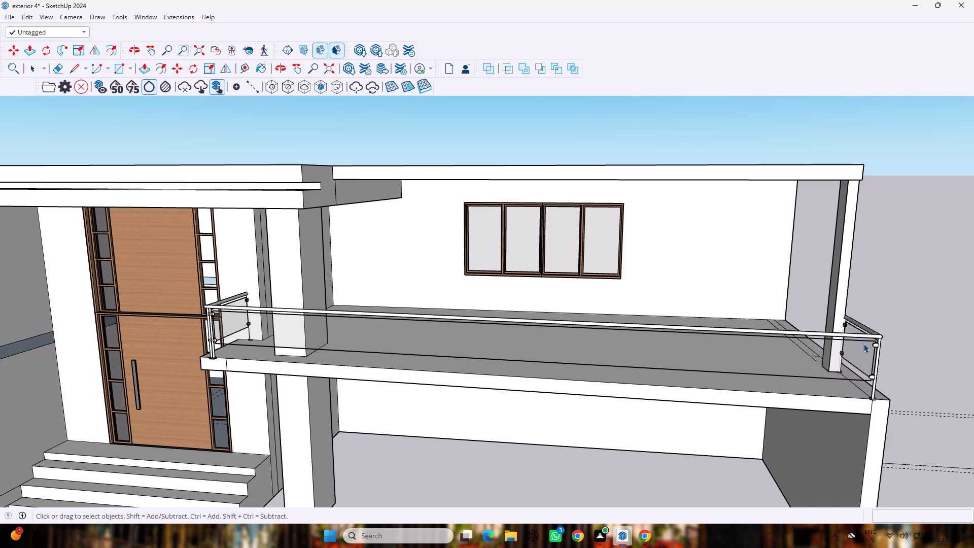
Examine the terrace railing and the whole facade from both sides, the front and above.
scroll(863, 345, "down", 9)
middle_click_drag(747, 376, 950, 371)
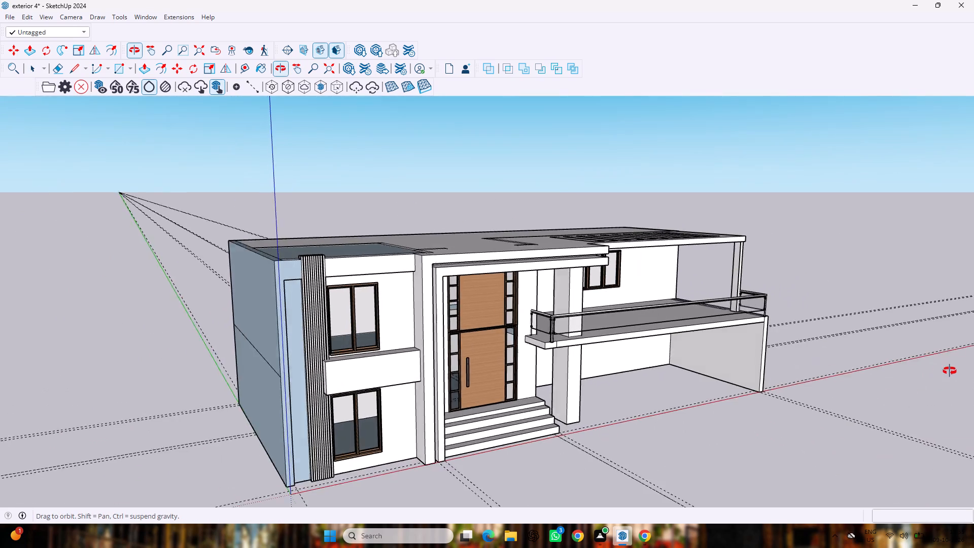
middle_click_drag(950, 371, 658, 375)
scroll(659, 375, "down", 4)
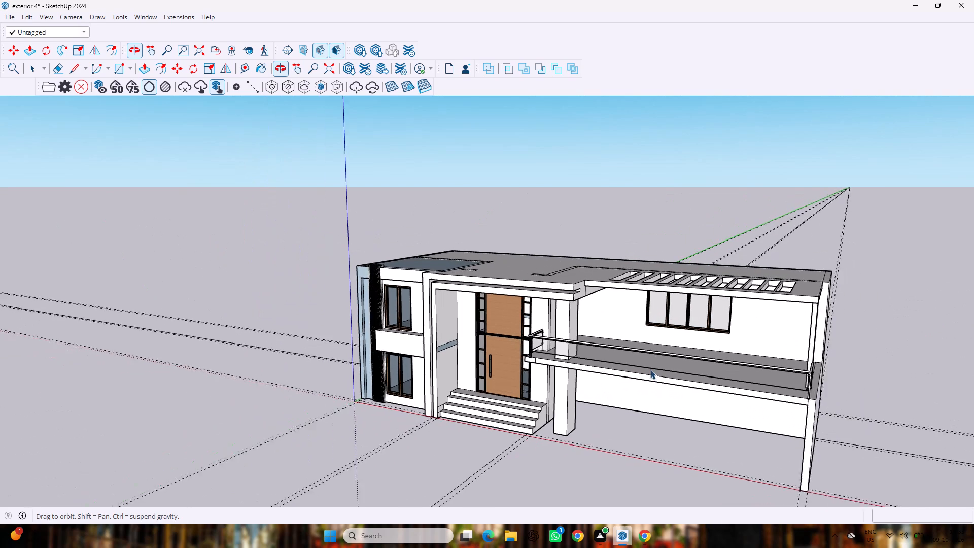
scroll(643, 364, "up", 1)
middle_click_drag(643, 364, 669, 337)
scroll(668, 338, "up", 1)
middle_click(669, 337)
scroll(669, 337, "down", 5)
middle_click_drag(638, 329, 653, 359)
scroll(638, 330, "up", 1)
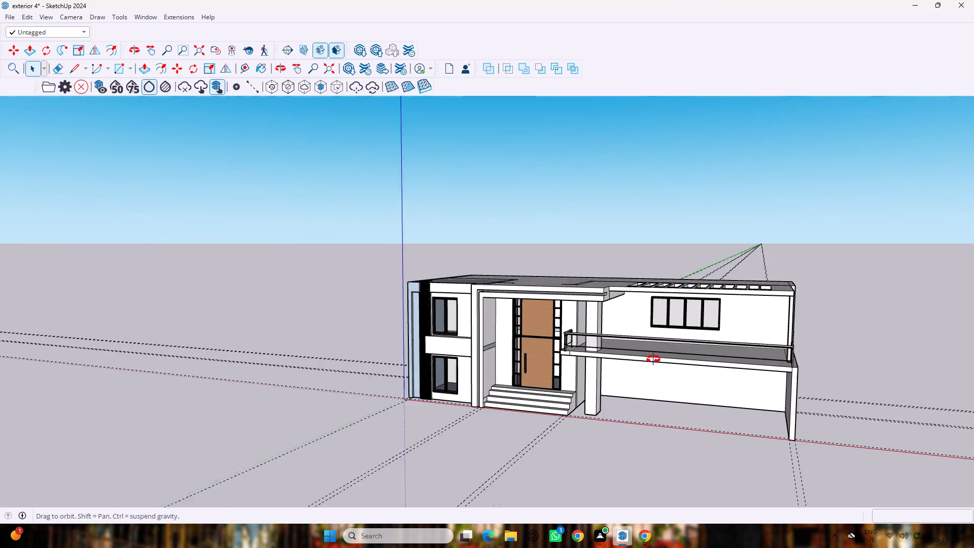
middle_click_drag(653, 359, 781, 330)
middle_click_drag(702, 360, 683, 367)
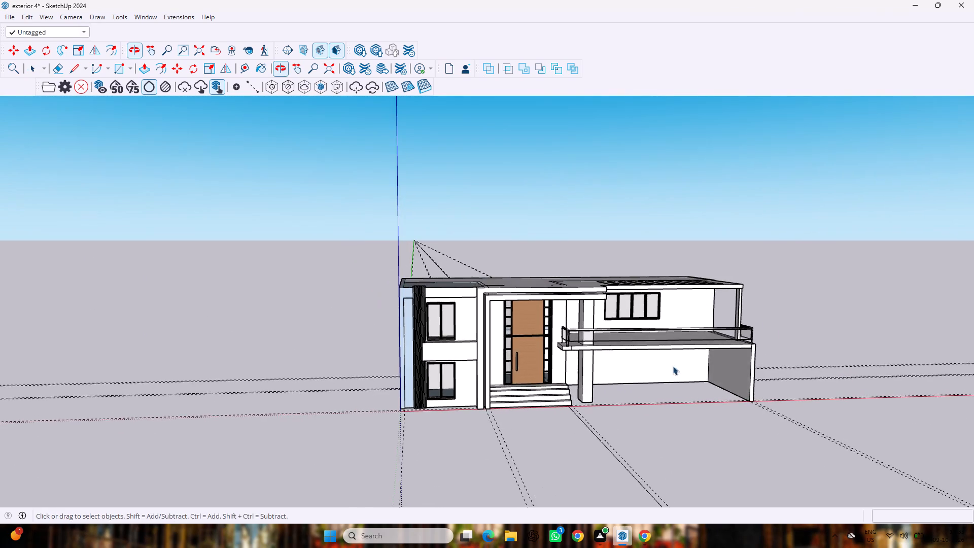
scroll(660, 363, "up", 7)
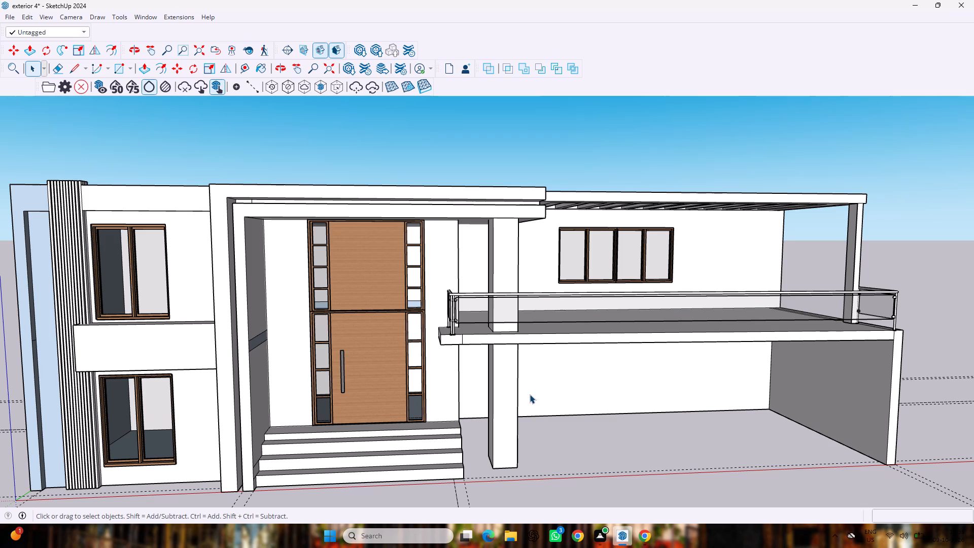
Pull the underside of the wing's terrace floor slab down 8 3/8" with Push/Pull.
scroll(458, 432, "up", 4)
middle_click_drag(458, 432, 489, 309)
scroll(466, 414, "up", 1)
key("p")
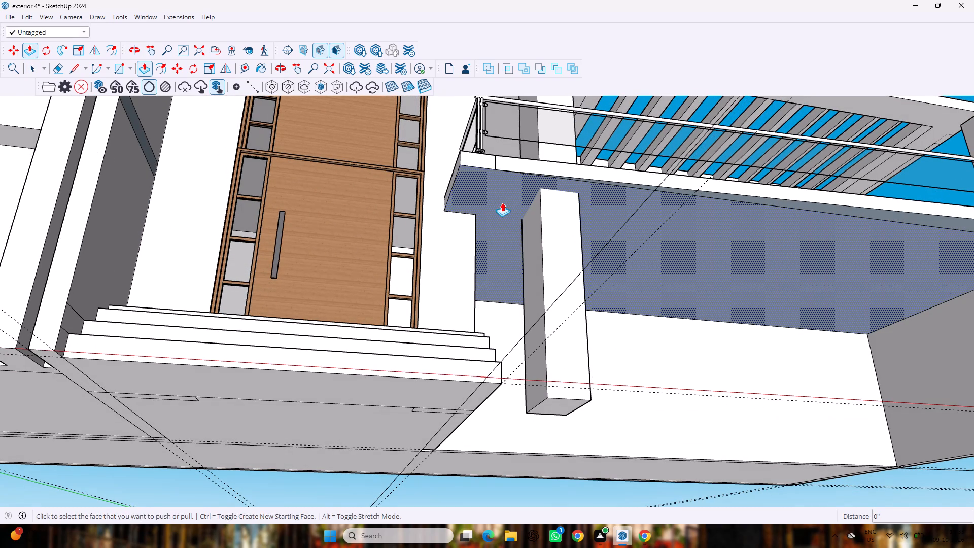
left_click_drag(502, 200, 503, 213)
middle_click_drag(595, 220, 514, 330)
scroll(514, 330, "down", 3)
middle_click(514, 330)
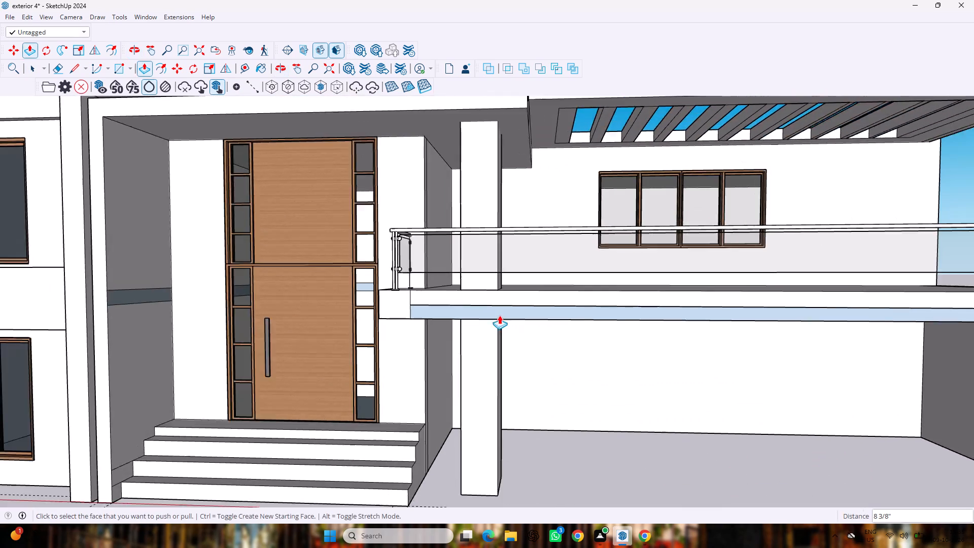
key("space")
Examine the thickened terrace slab, the railing and the overall front facade from close up and from a distance.
scroll(435, 350, "up", 1)
middle_click_drag(435, 351, 472, 337)
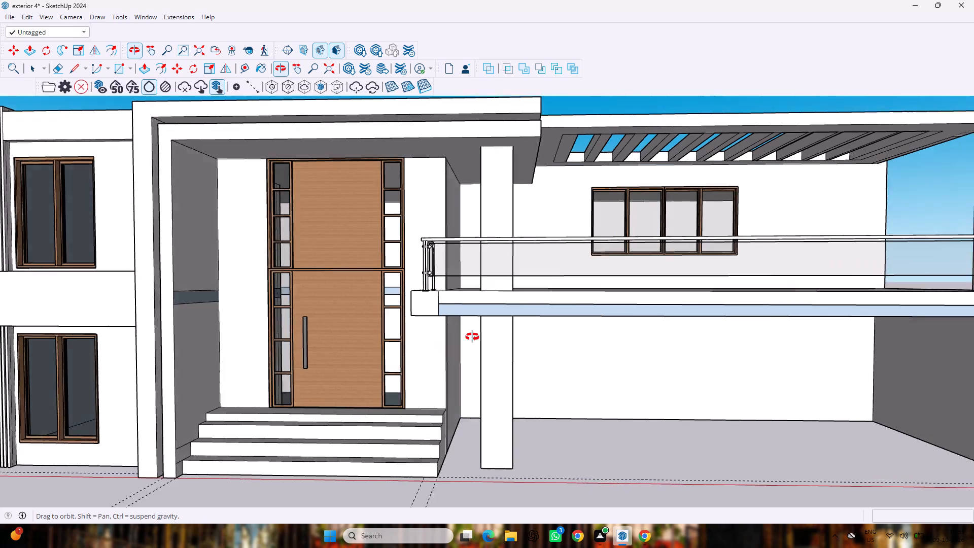
middle_click_drag(472, 337, 478, 336)
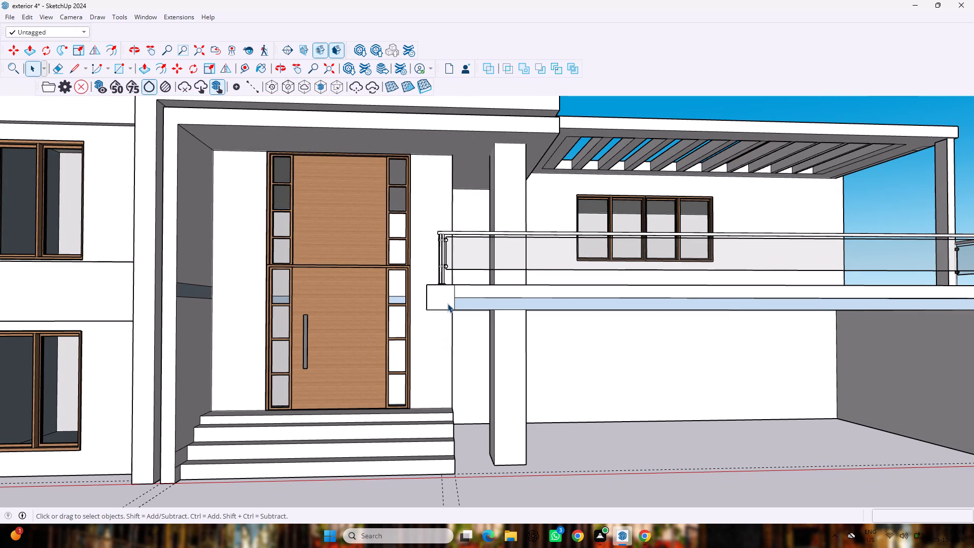
scroll(470, 272, "down", 6)
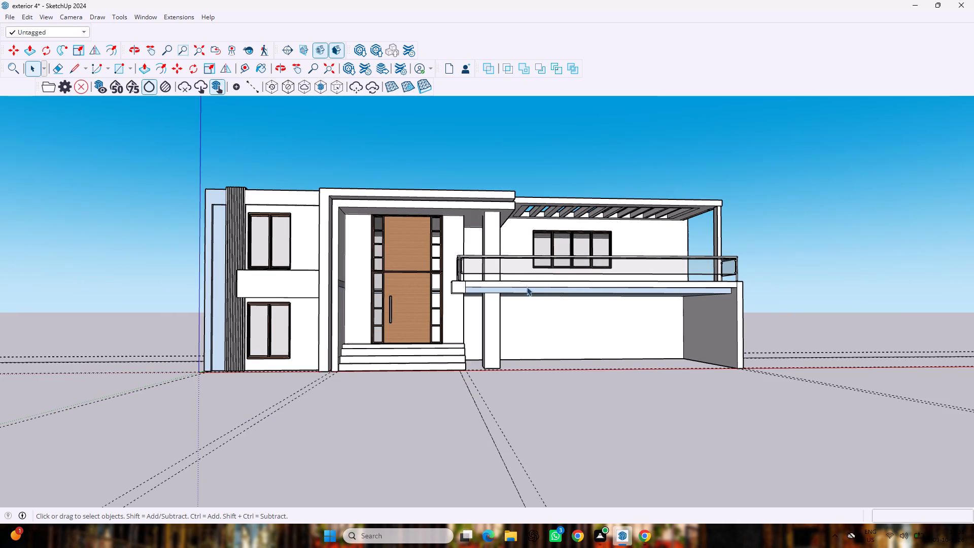
scroll(525, 288, "down", 5)
scroll(525, 288, "up", 1)
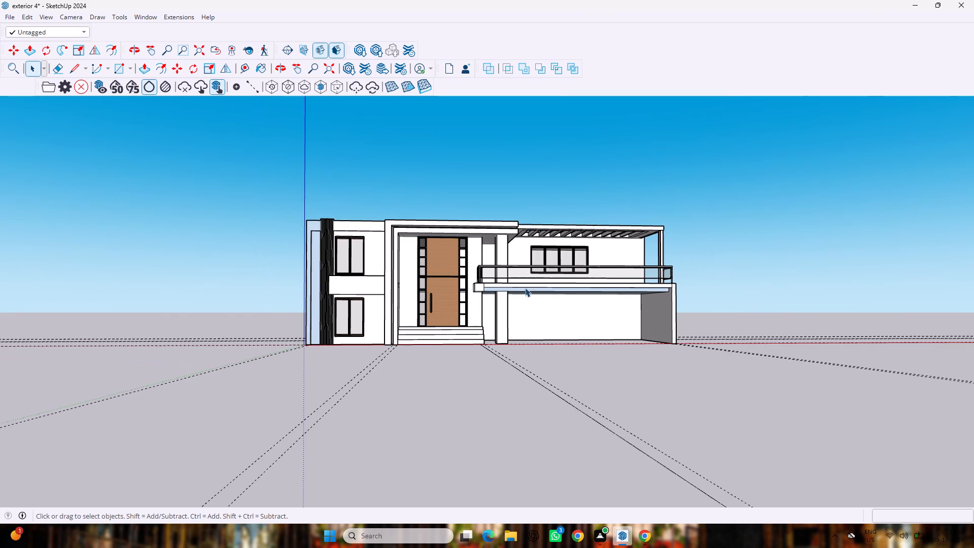
scroll(169, 141, "up", 8)
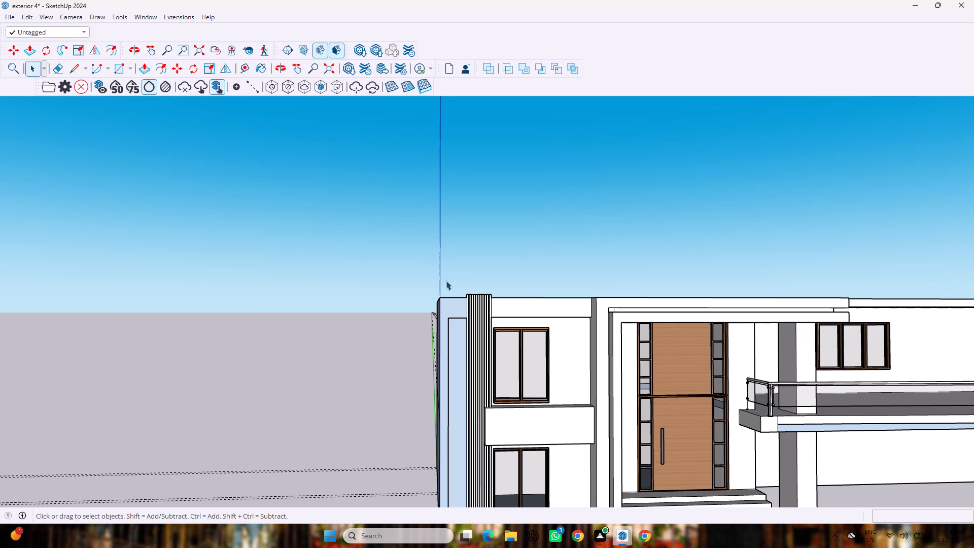
scroll(446, 281, "down", 4)
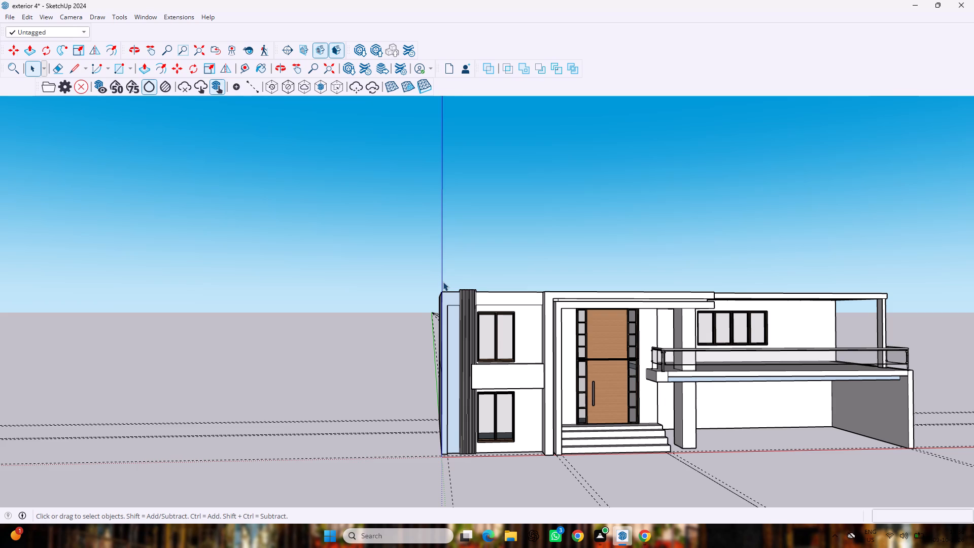
Draw a 65' by 30' rectangle over the building's underside, from the rear corner to the opposite front corner of the garage wing.
scroll(443, 281, "up", 2)
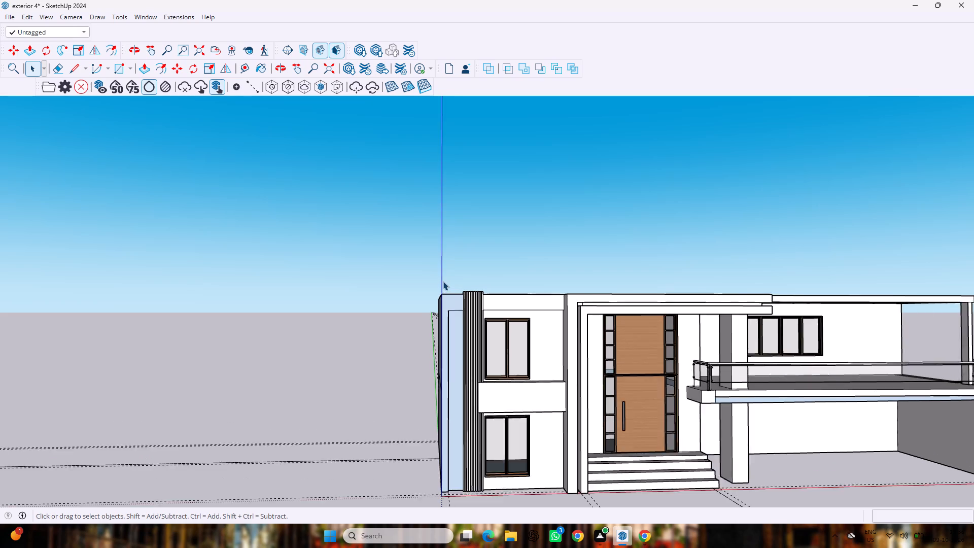
scroll(443, 281, "up", 1)
scroll(443, 281, "down", 6)
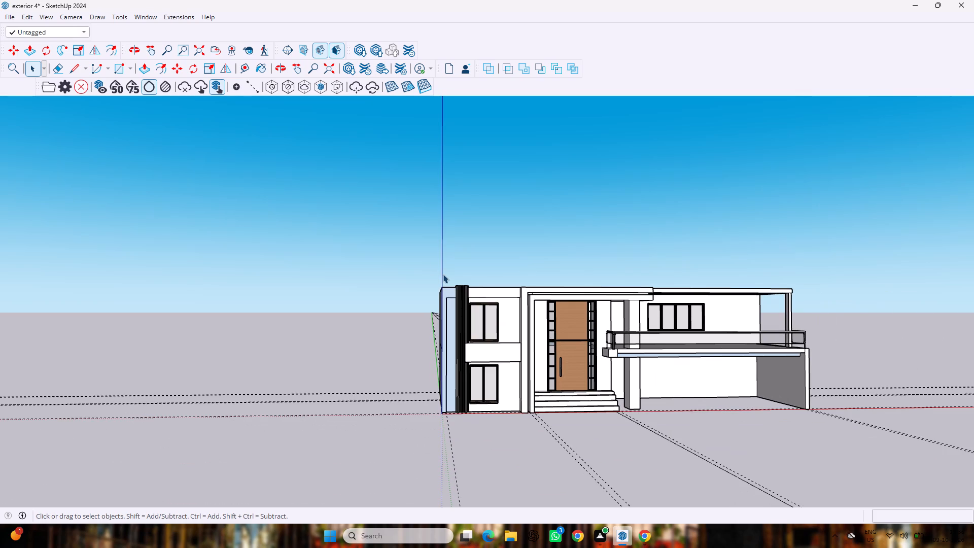
key("l")
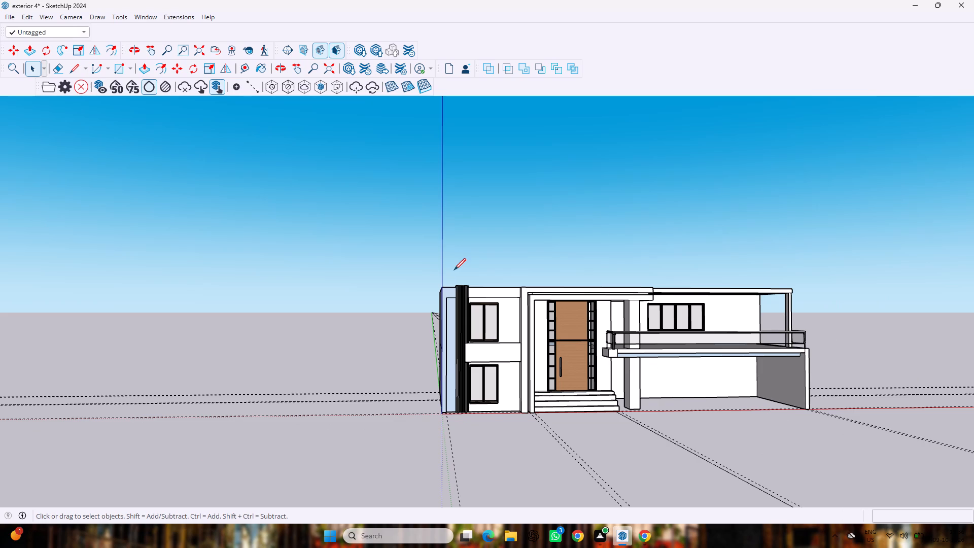
scroll(663, 315, "up", 7)
scroll(664, 305, "down", 4)
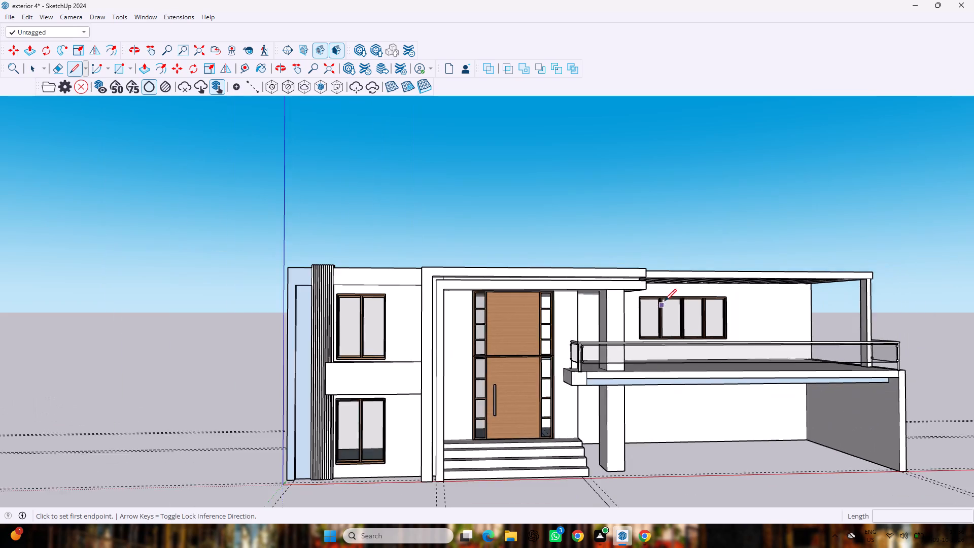
scroll(665, 301, "down", 3)
middle_click_drag(776, 338, 914, 211)
scroll(754, 375, "up", 2)
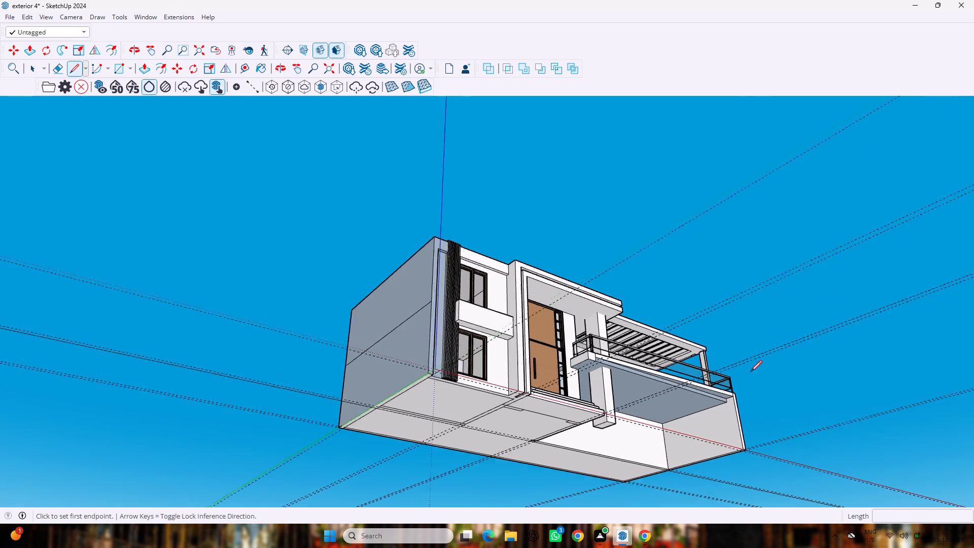
scroll(750, 372, "up", 5)
scroll(598, 374, "down", 4)
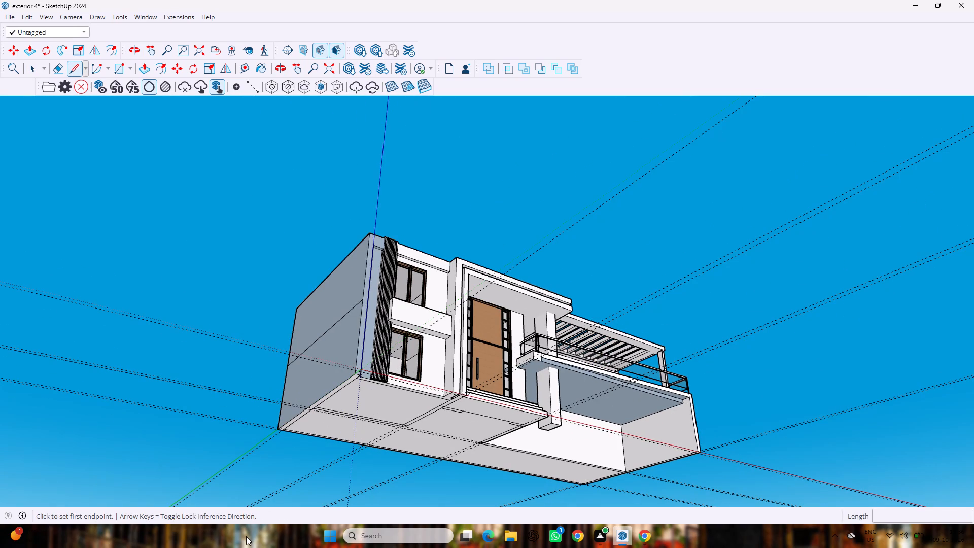
key("r")
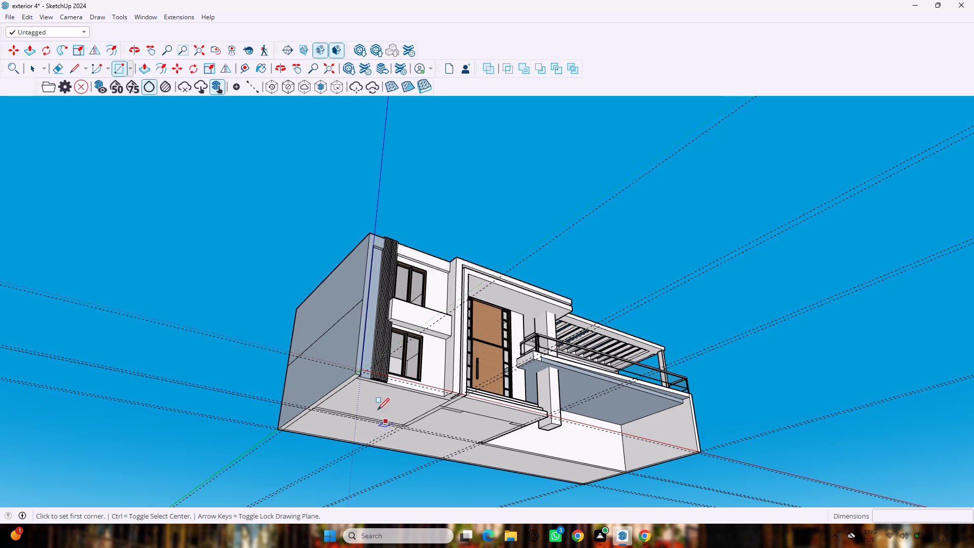
scroll(269, 441, "up", 3)
left_click(280, 427)
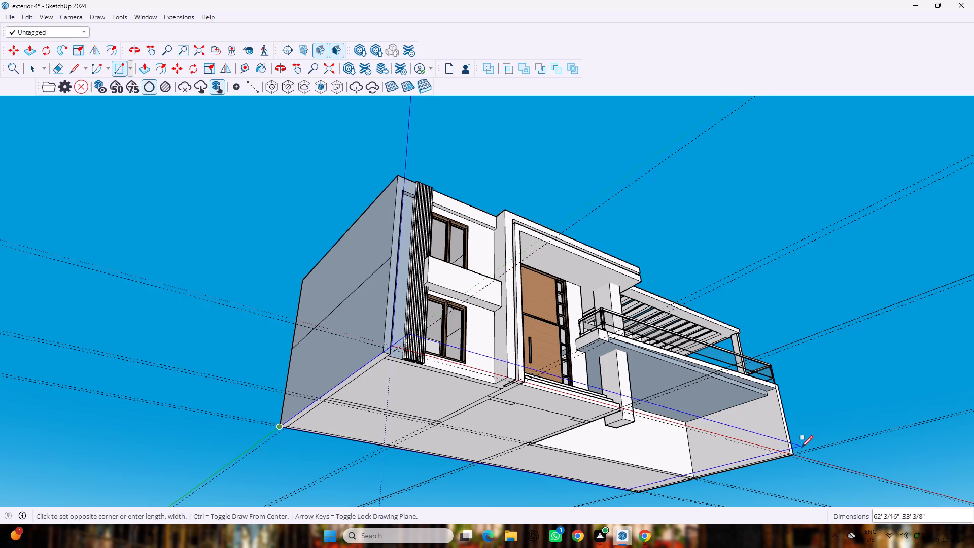
scroll(799, 456, "up", 7)
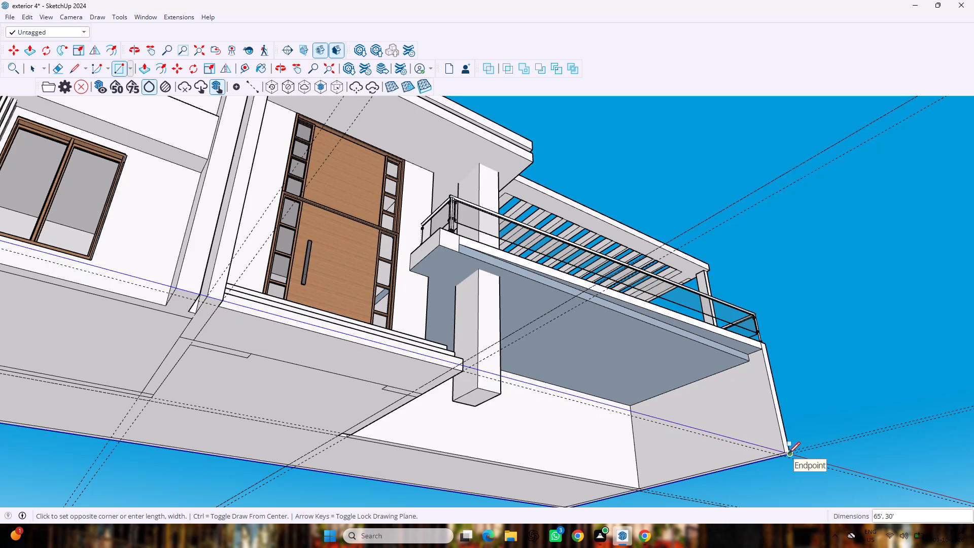
left_click(788, 454)
Pull the underside face of the windowed wing's floor down 9" with Push/Pull.
middle_click_drag(774, 381, 623, 526)
middle_click_drag(620, 526, 613, 523)
scroll(613, 524, "down", 5)
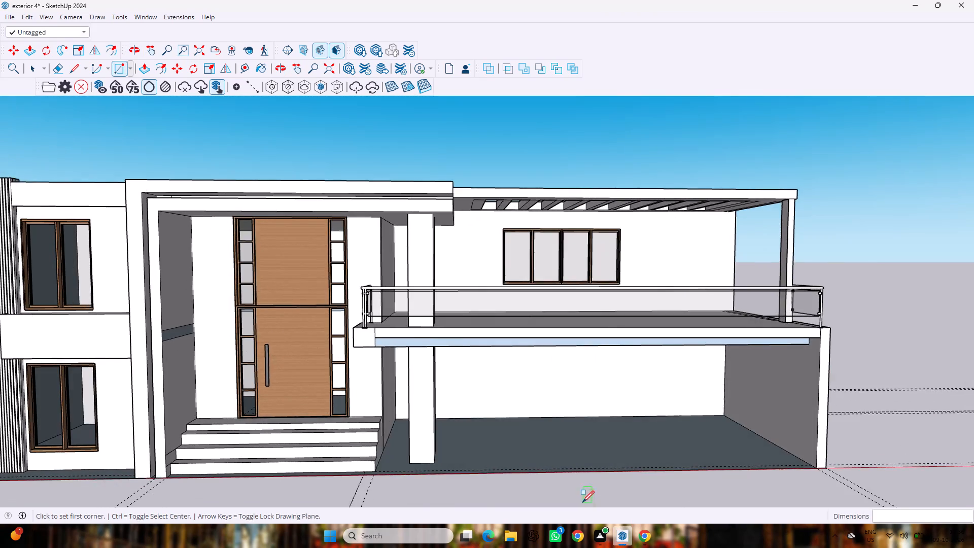
scroll(582, 502, "down", 9)
key("space")
middle_click_drag(556, 495, 556, 489)
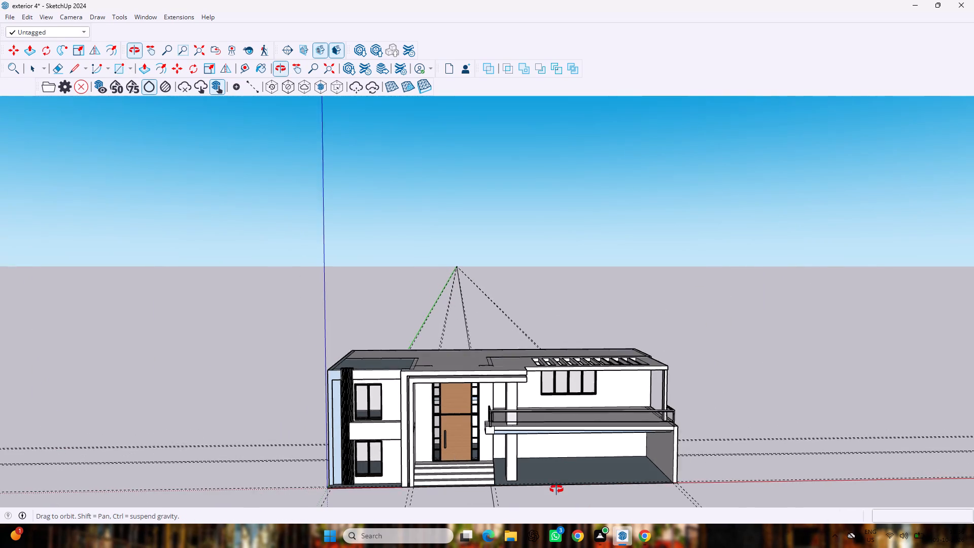
middle_click_drag(556, 489, 571, 241)
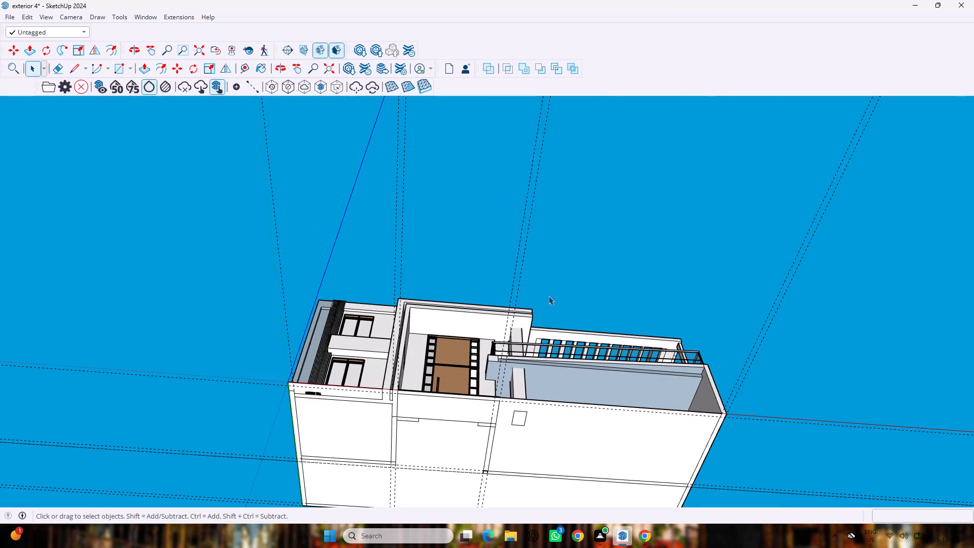
key("p")
scroll(498, 343, "down", 8)
left_click_drag(442, 373, 446, 386)
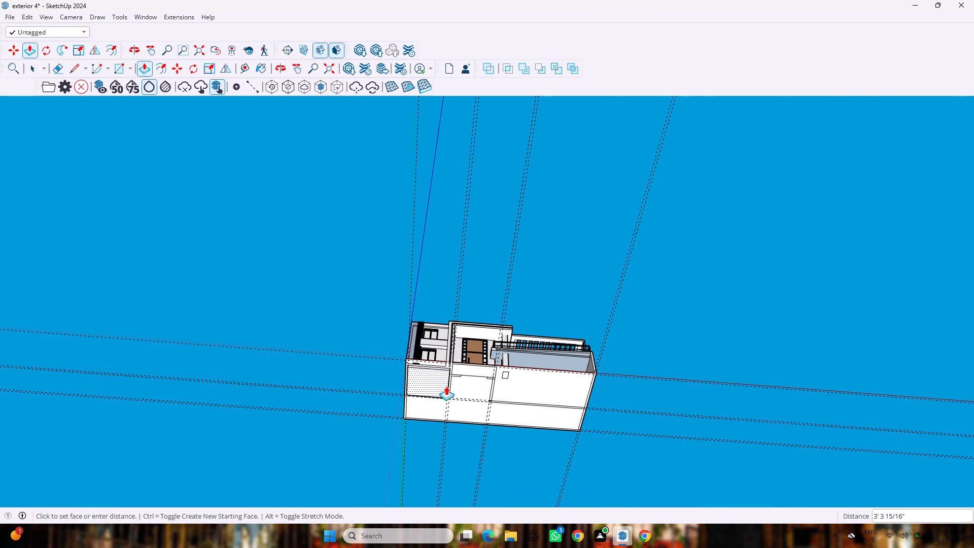
left_click_drag(446, 386, 446, 388)
key("9")
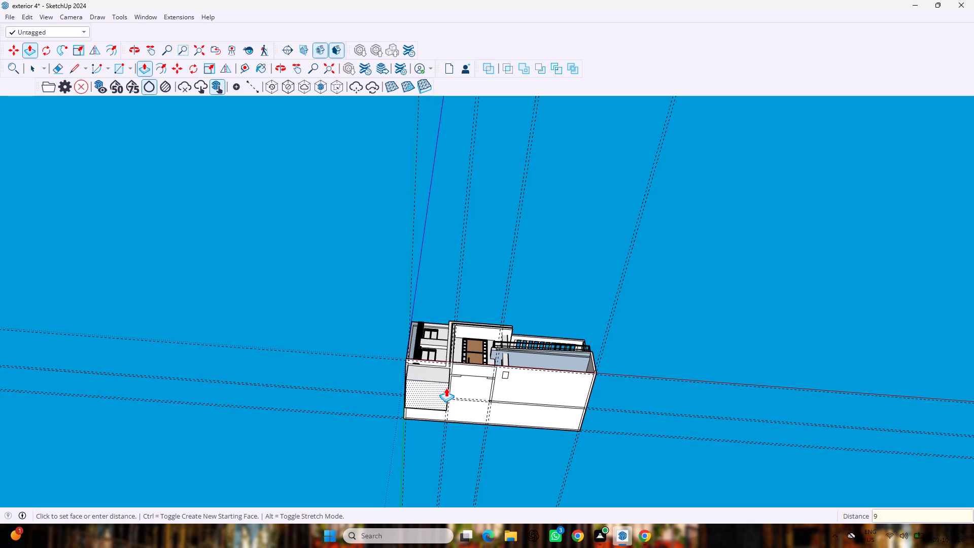
left_click_drag(446, 388, 446, 387)
key("shift+quotedbl")
key("shift+Return")
scroll(441, 378, "up", 6)
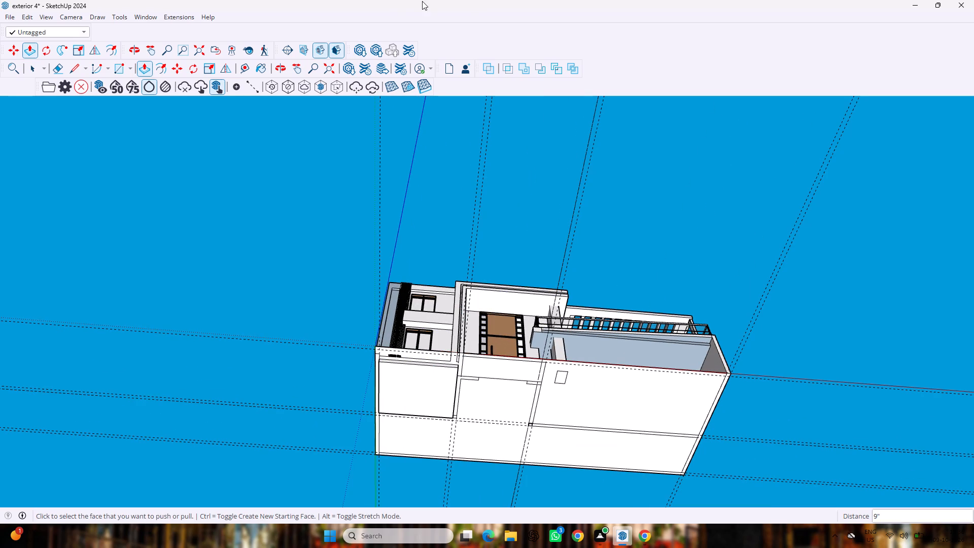
Repeat the 9" Push/Pull on the undersides of the garage floor, central floor, entrance steps and front strip below the windows.
double_click(586, 413)
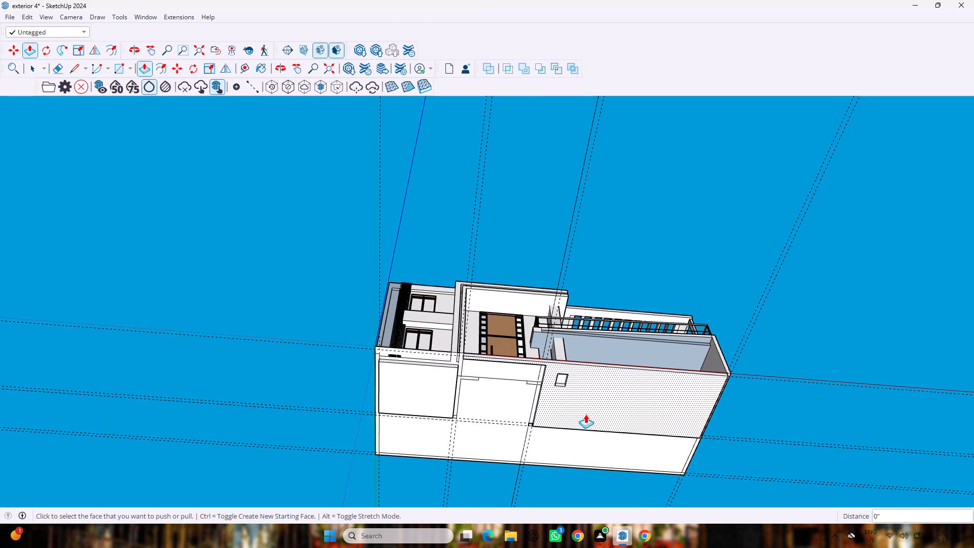
double_click(501, 407)
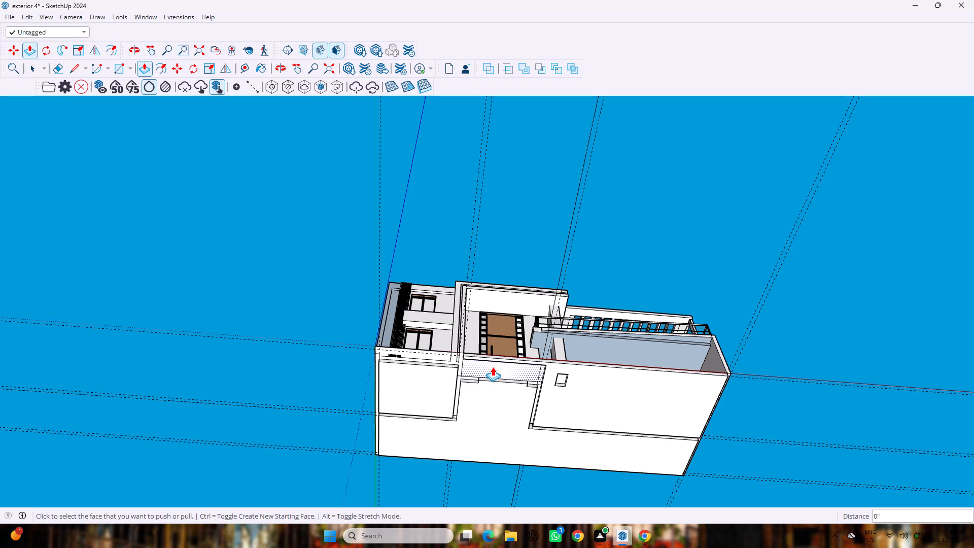
double_click(493, 367)
scroll(425, 368, "up", 4)
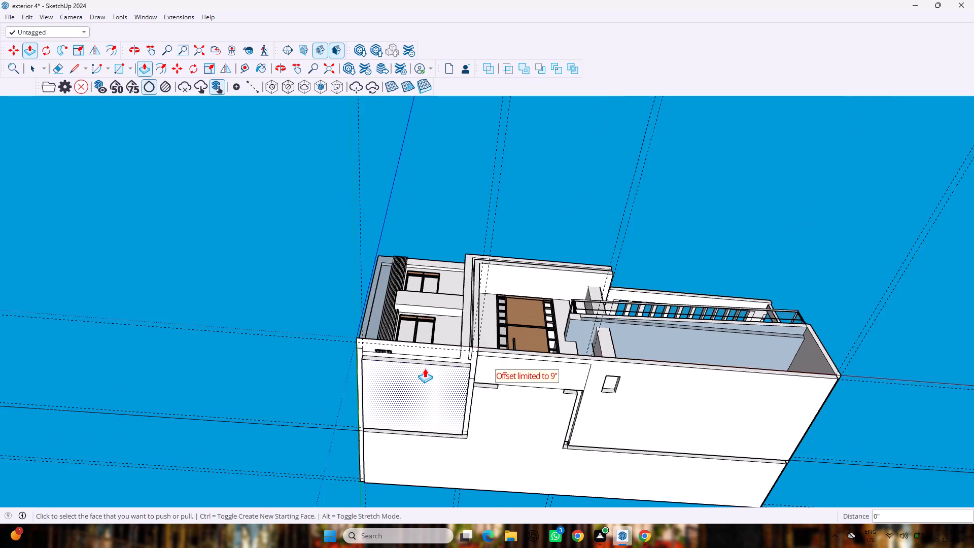
scroll(425, 368, "up", 7)
double_click(414, 317)
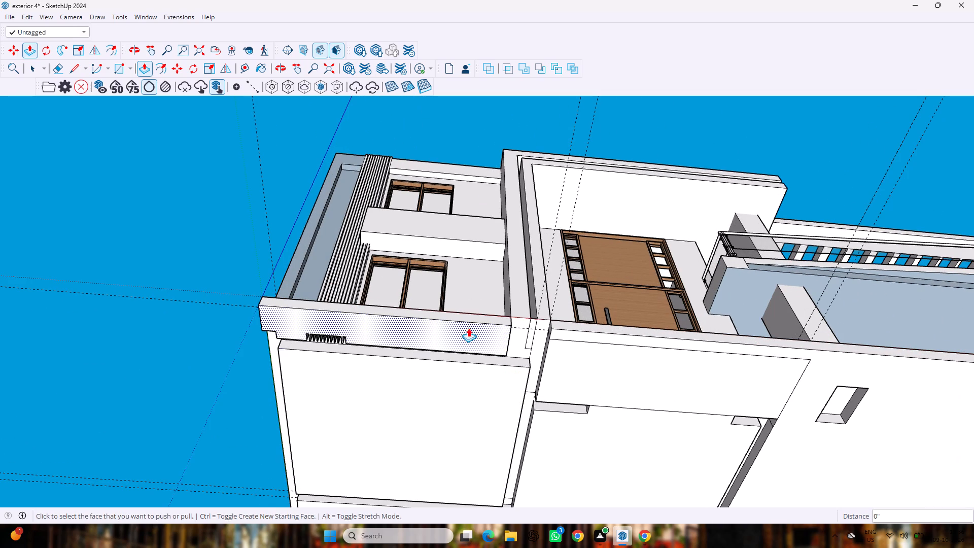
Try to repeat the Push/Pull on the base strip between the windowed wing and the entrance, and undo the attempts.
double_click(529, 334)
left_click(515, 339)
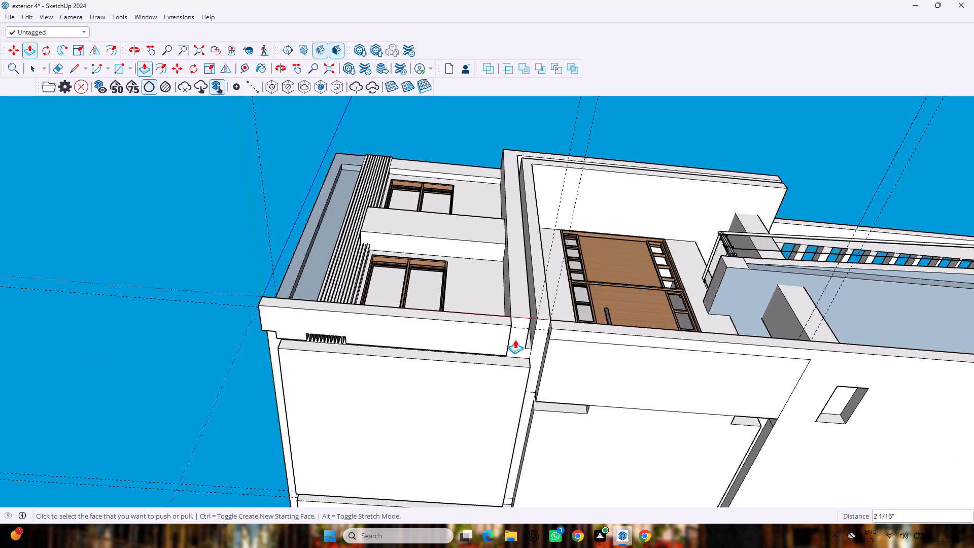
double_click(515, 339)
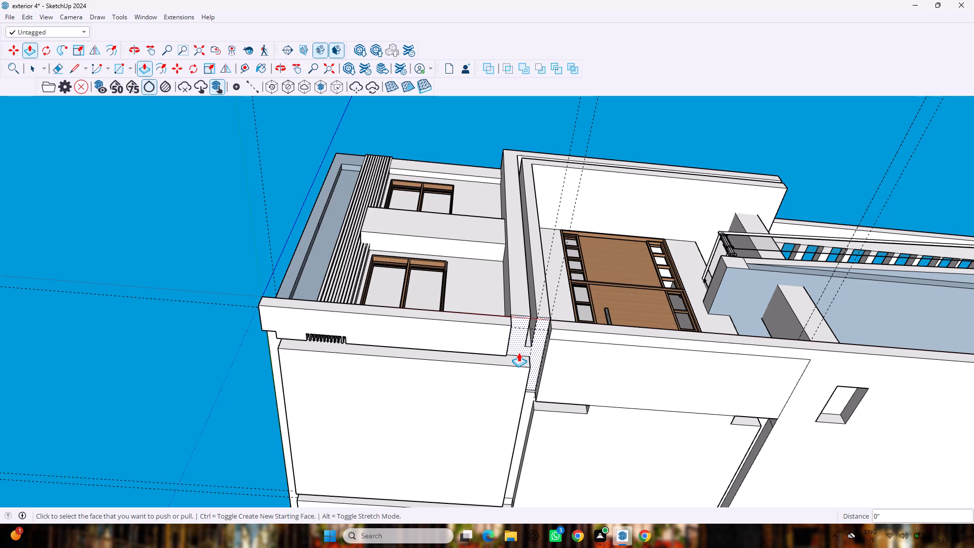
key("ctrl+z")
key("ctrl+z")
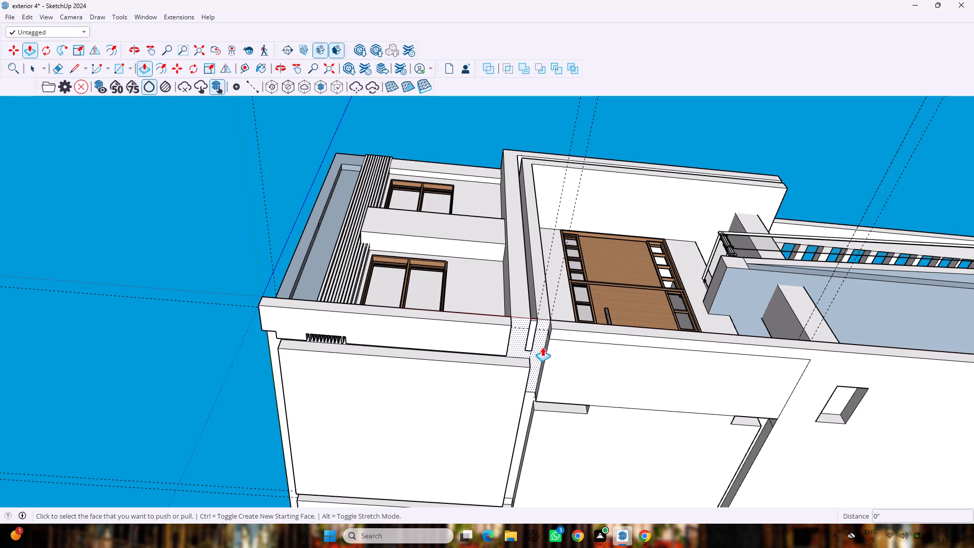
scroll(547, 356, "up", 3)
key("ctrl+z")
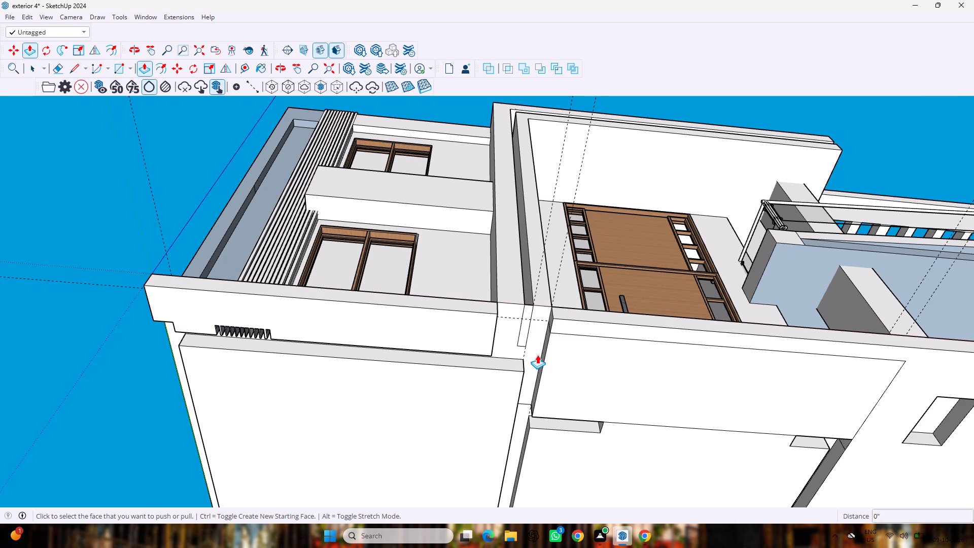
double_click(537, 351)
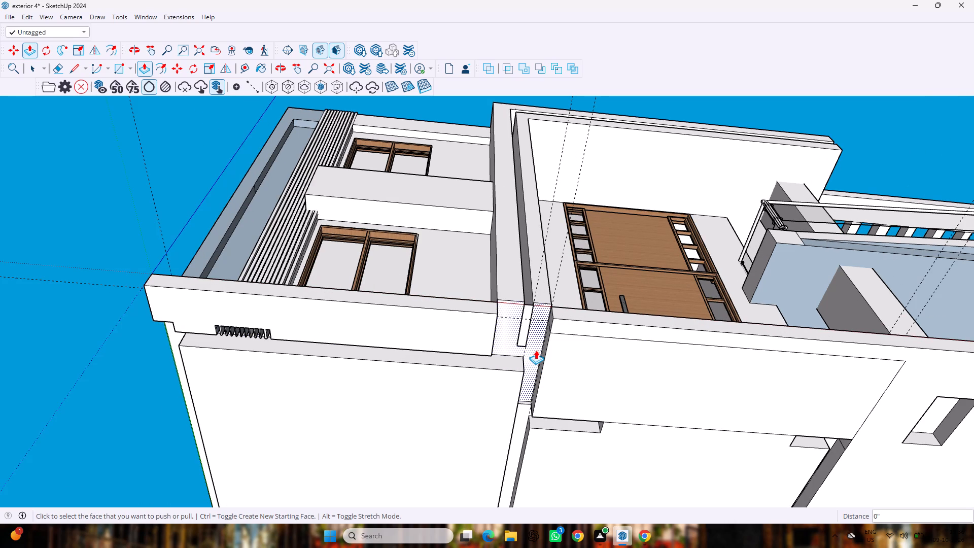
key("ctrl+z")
Pull the base strip between the windowed wing and the entrance down 9", along with the narrow slot face inside it.
left_click_drag(536, 350, 539, 371)
key("9")
key("shift+quotedbl")
key("Return")
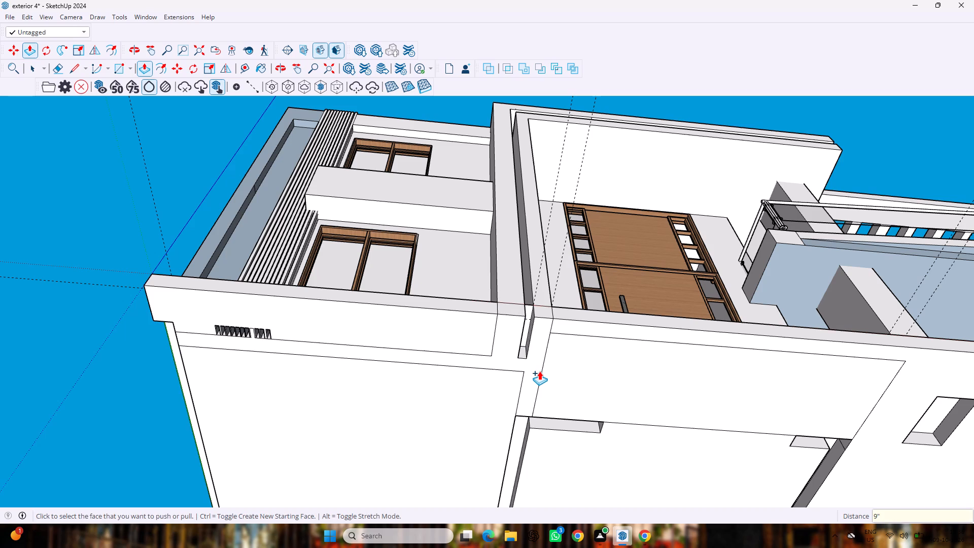
scroll(538, 363, "up", 5)
double_click(516, 311)
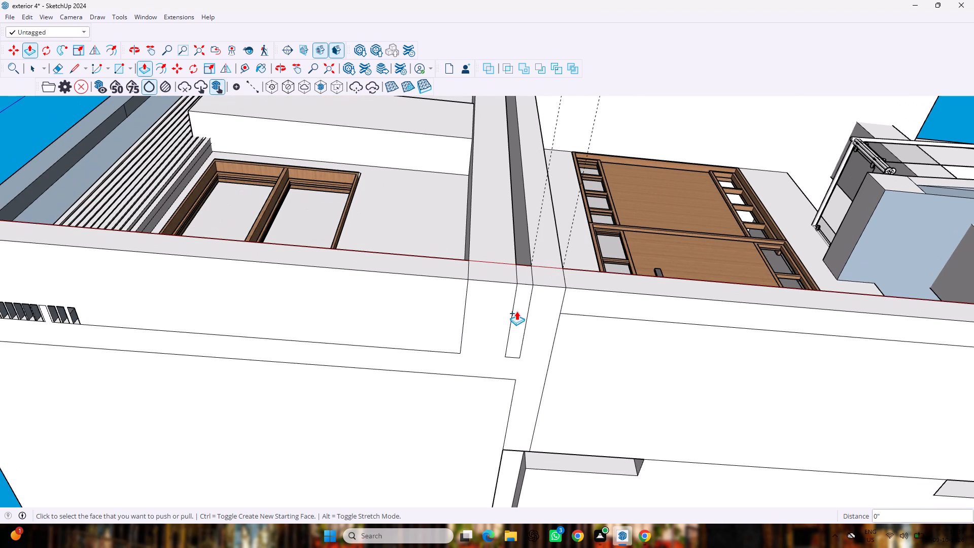
Bring the two small base patches behind the entrance steps and the adjoining garage wall strip level with the extended base.
scroll(479, 370, "down", 11)
scroll(497, 450, "up", 4)
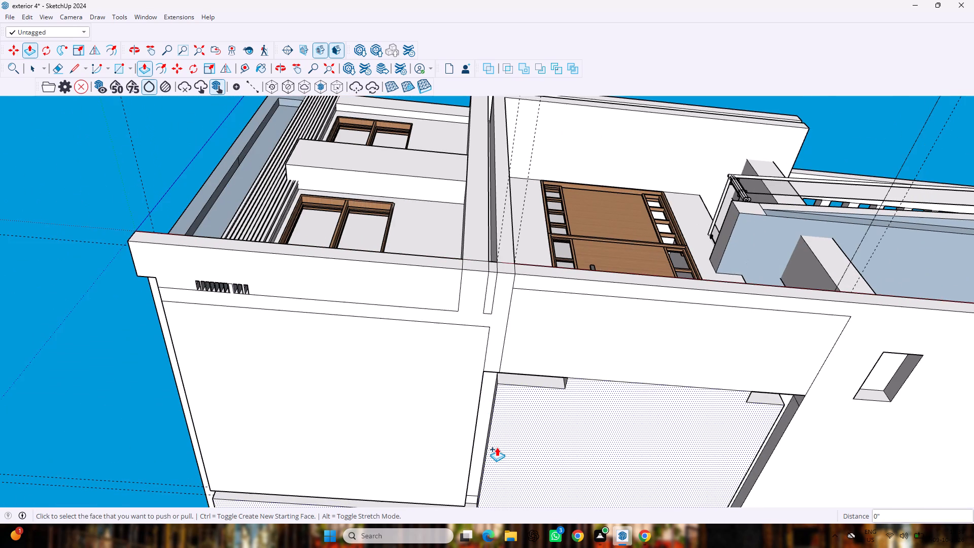
middle_click_drag(519, 377, 514, 319)
scroll(520, 360, "up", 1)
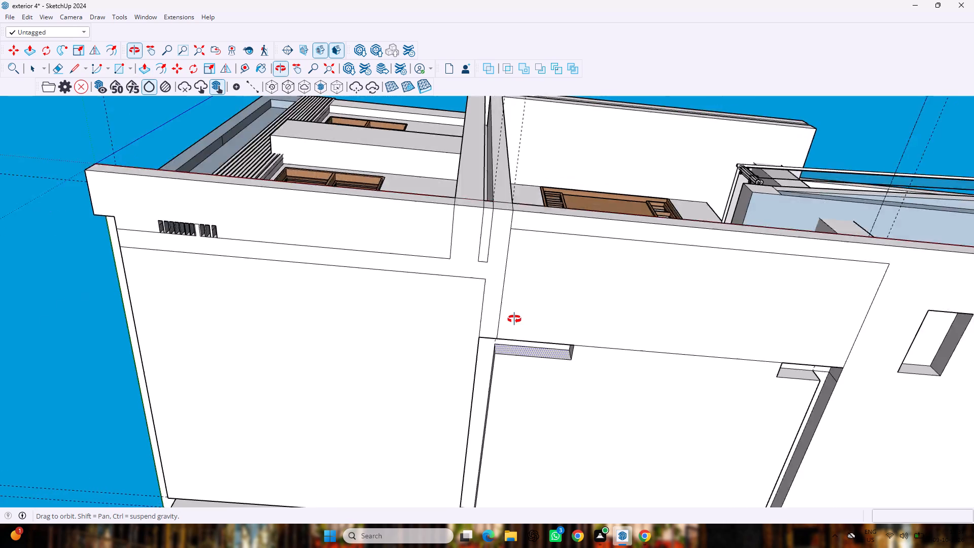
middle_click_drag(514, 319, 499, 295)
double_click(507, 300)
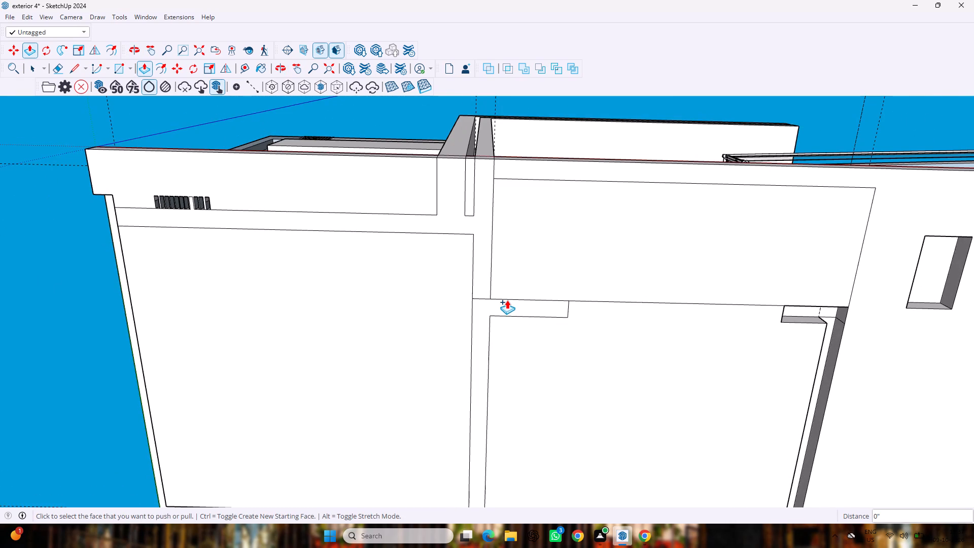
double_click(828, 314)
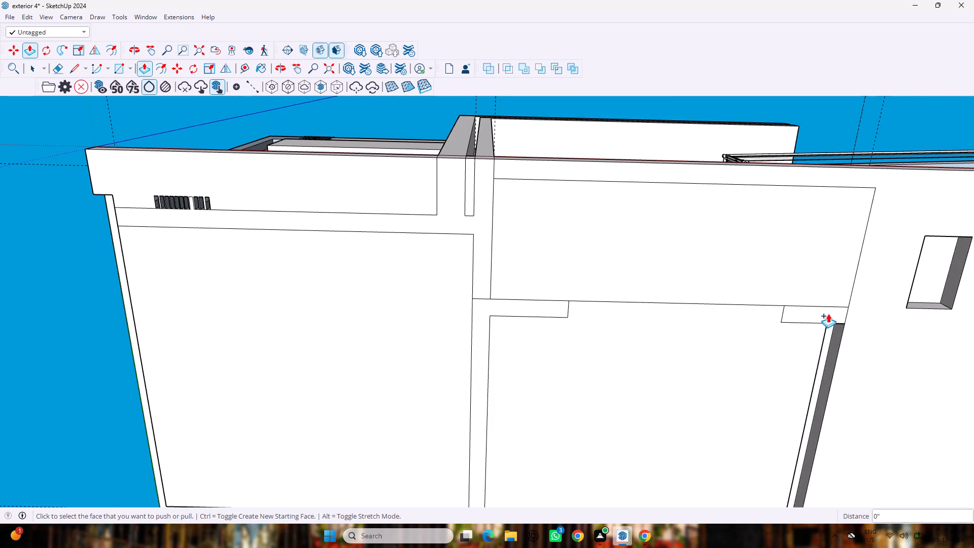
double_click(826, 342)
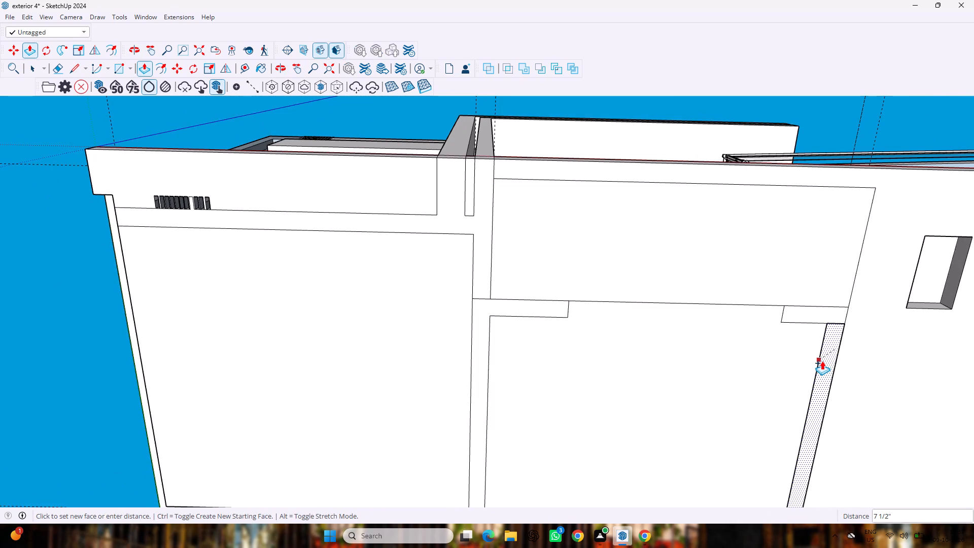
left_click(822, 361)
Pull the front column's bottom face down 9" to sit flush with the garage base.
scroll(717, 374, "down", 6)
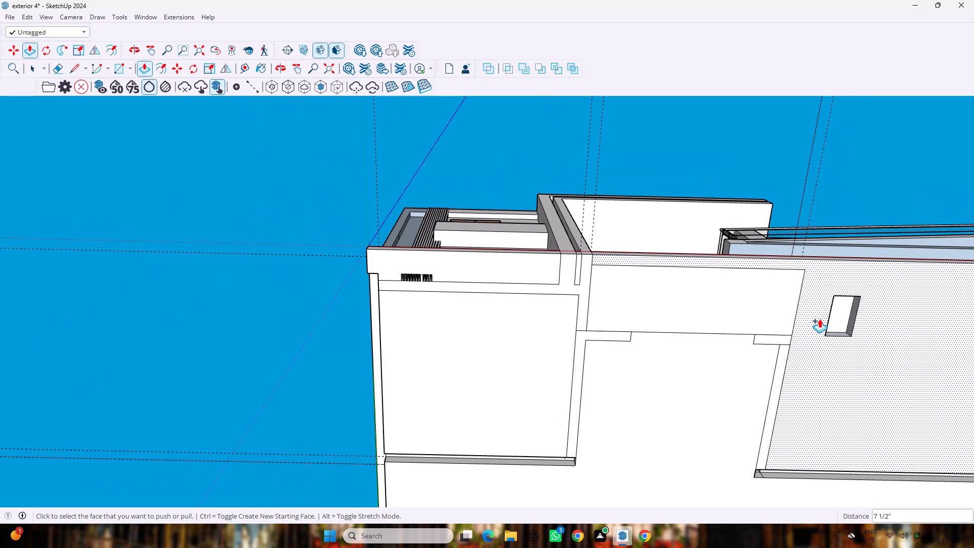
double_click(837, 315)
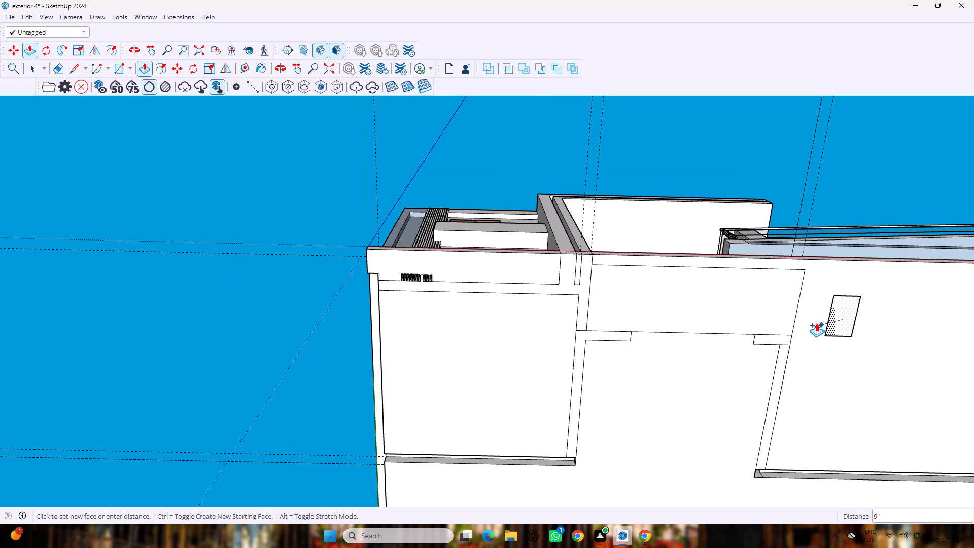
left_click(816, 323)
Pull the underside strip of the windowed wing's outer side wall down 9" level with the extended base.
scroll(814, 328, "down", 3)
scroll(703, 507, "up", 4)
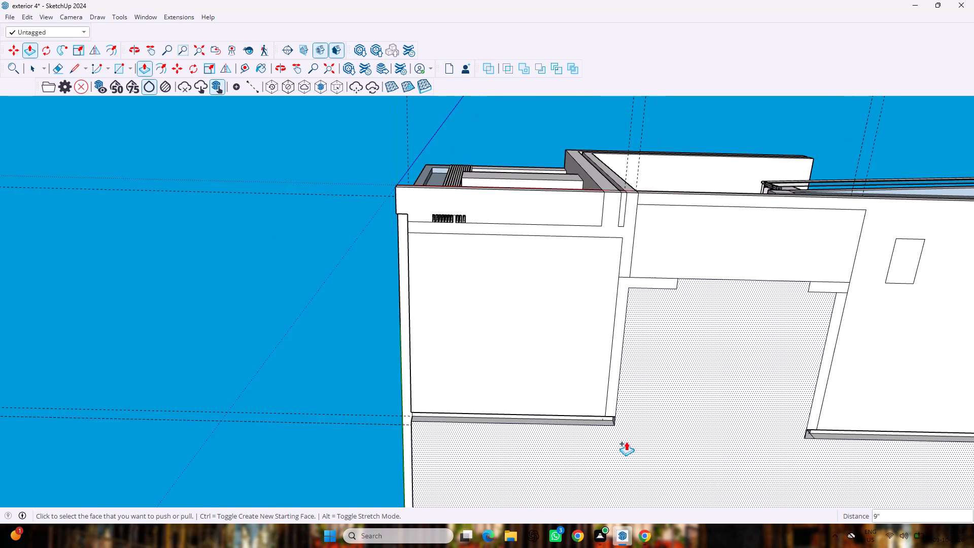
left_click_drag(406, 440, 413, 444)
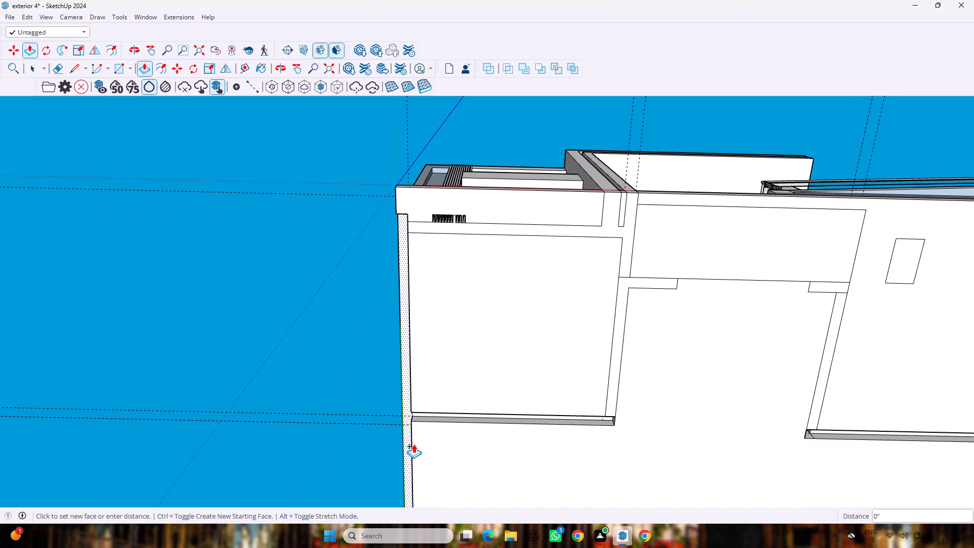
left_click_drag(413, 444, 438, 451)
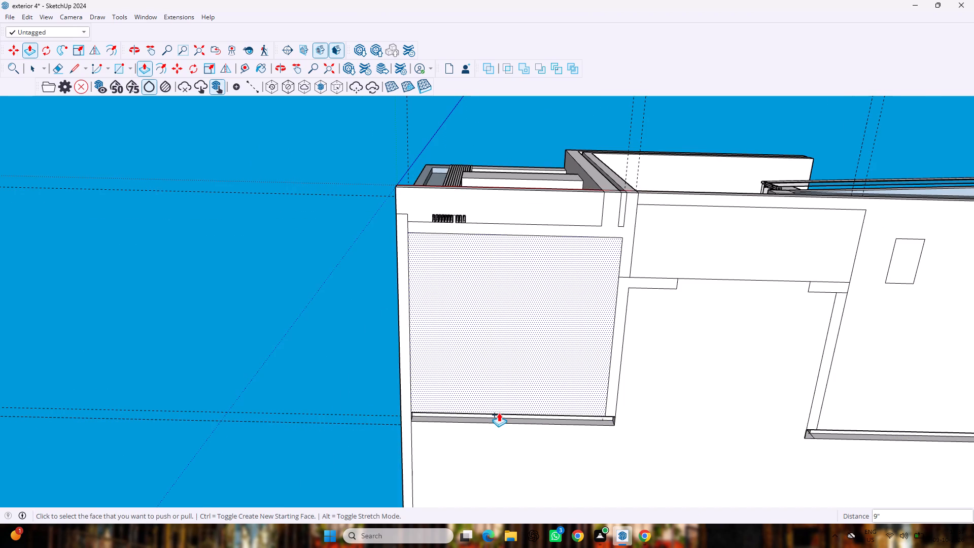
Pull the recessed rear wall strips of the windowed wing and the garage down 9" level with the base.
scroll(499, 415, "up", 5)
middle_click_drag(502, 427, 508, 408)
left_click_drag(514, 397, 518, 409)
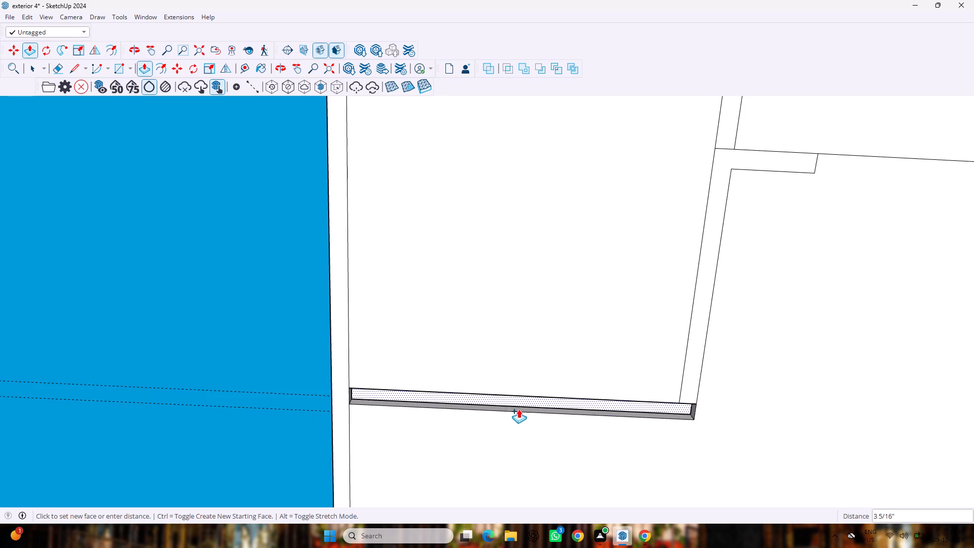
left_click_drag(518, 409, 526, 382)
scroll(526, 380, "down", 6)
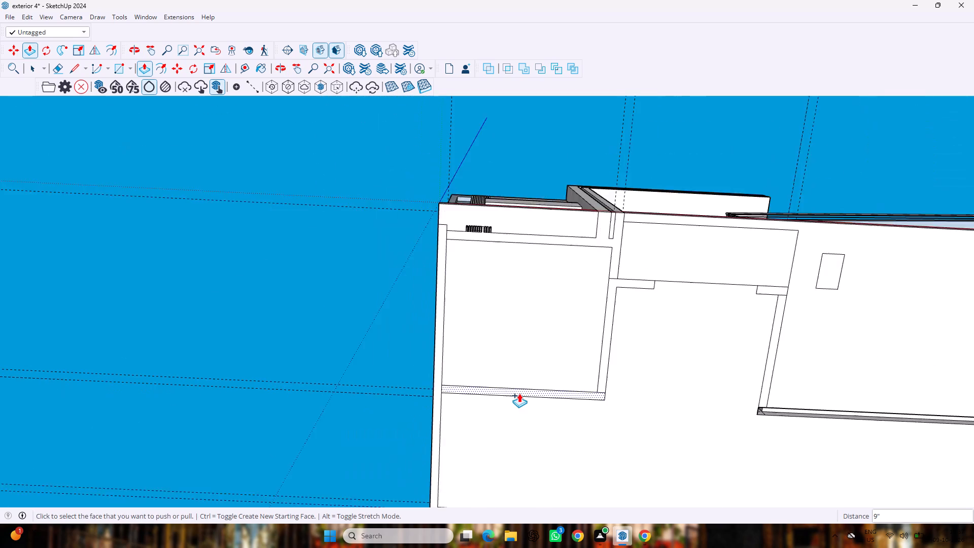
scroll(519, 393, "down", 7)
scroll(735, 415, "up", 9)
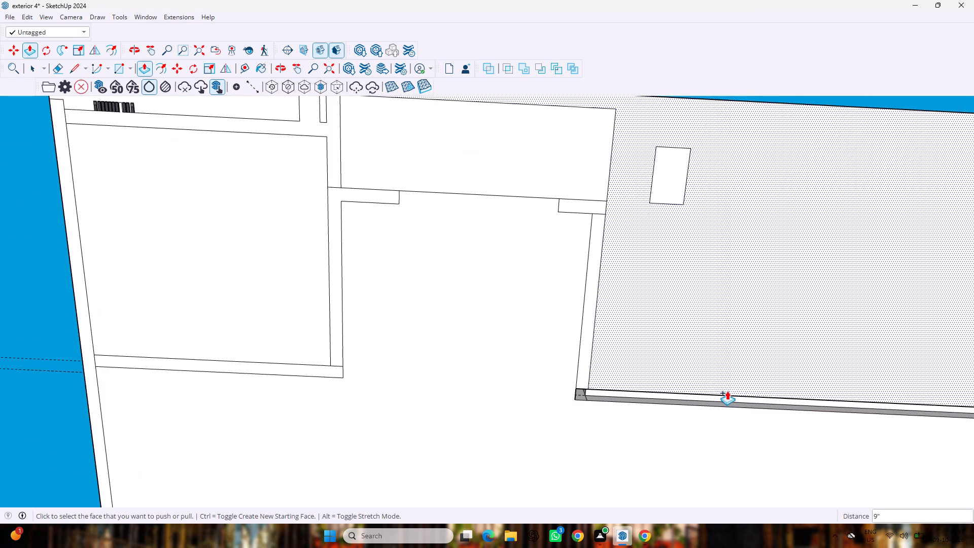
left_click_drag(697, 399, 696, 374)
scroll(575, 396, "up", 3)
middle_click_drag(575, 396, 558, 345)
scroll(558, 345, "up", 1)
scroll(588, 325, "down", 12)
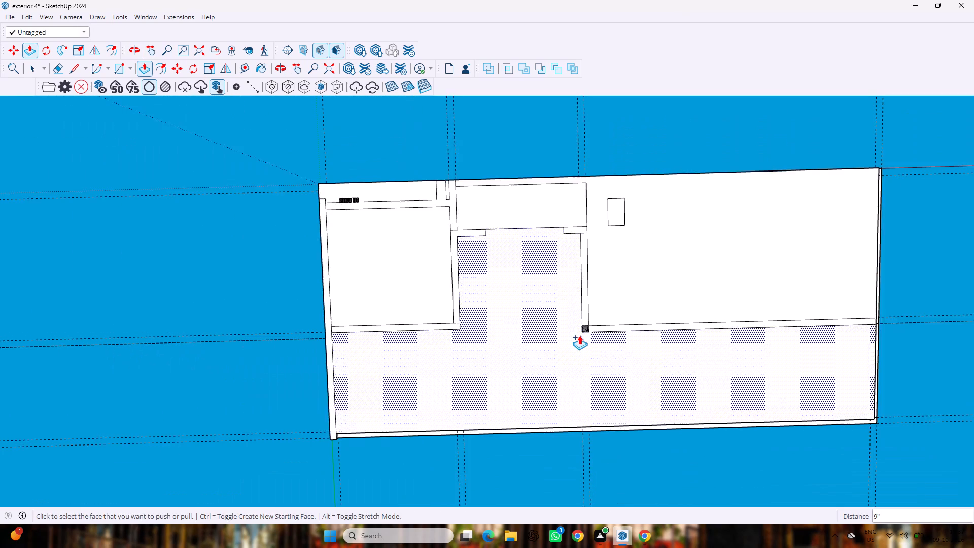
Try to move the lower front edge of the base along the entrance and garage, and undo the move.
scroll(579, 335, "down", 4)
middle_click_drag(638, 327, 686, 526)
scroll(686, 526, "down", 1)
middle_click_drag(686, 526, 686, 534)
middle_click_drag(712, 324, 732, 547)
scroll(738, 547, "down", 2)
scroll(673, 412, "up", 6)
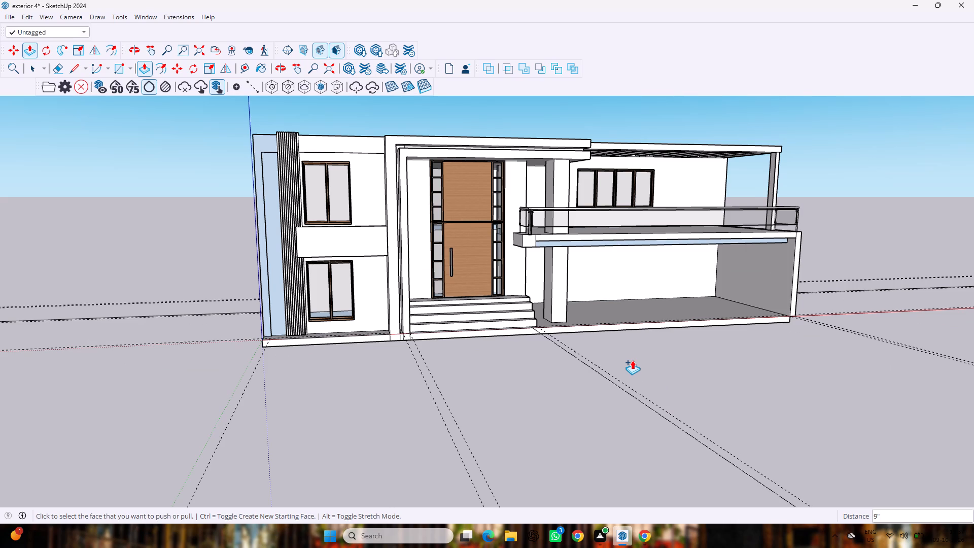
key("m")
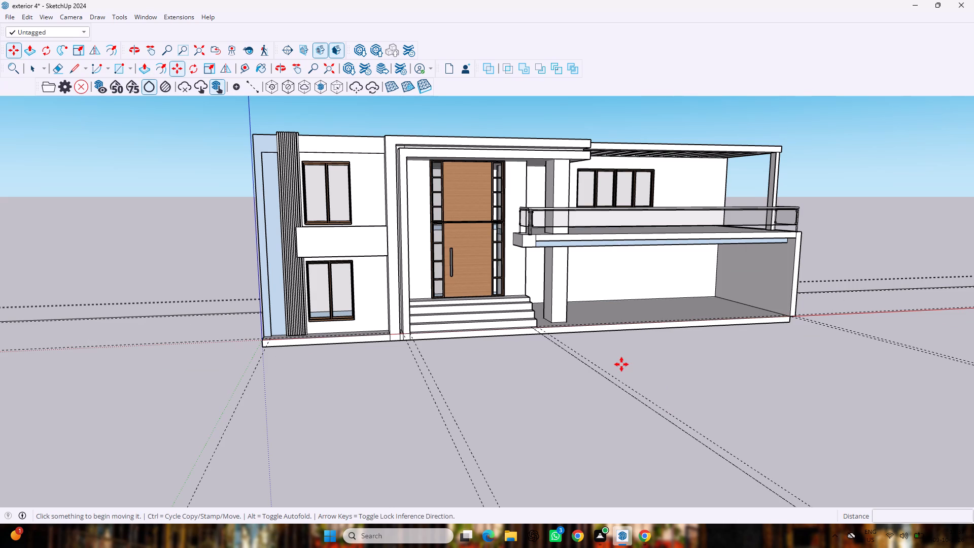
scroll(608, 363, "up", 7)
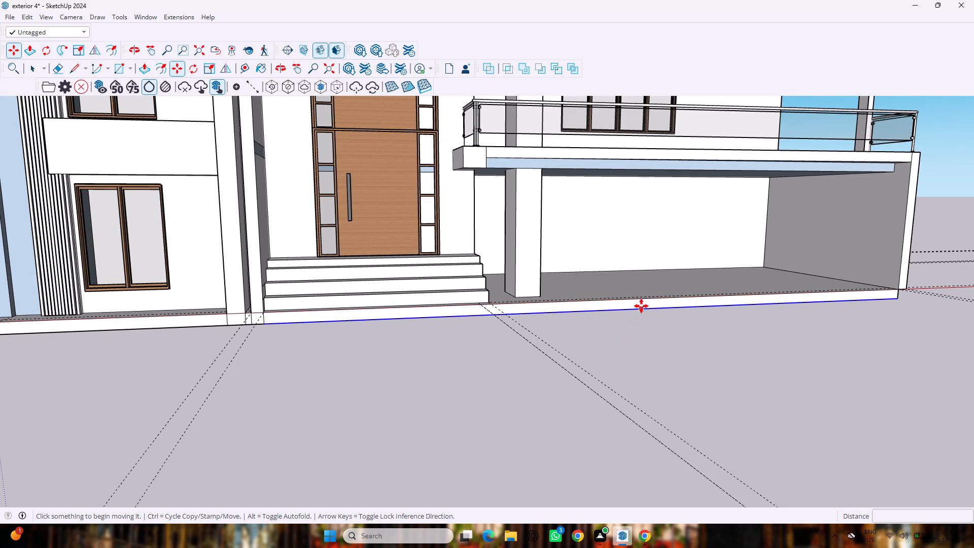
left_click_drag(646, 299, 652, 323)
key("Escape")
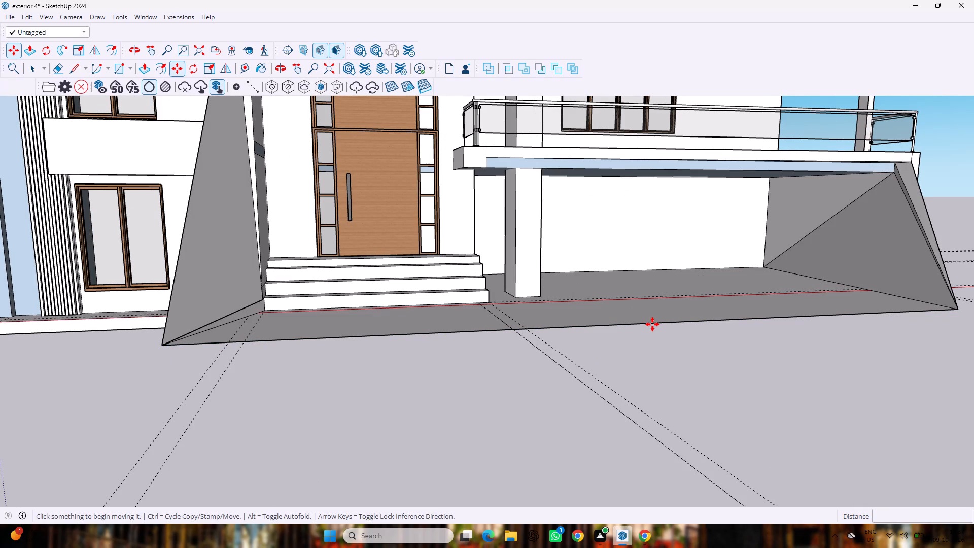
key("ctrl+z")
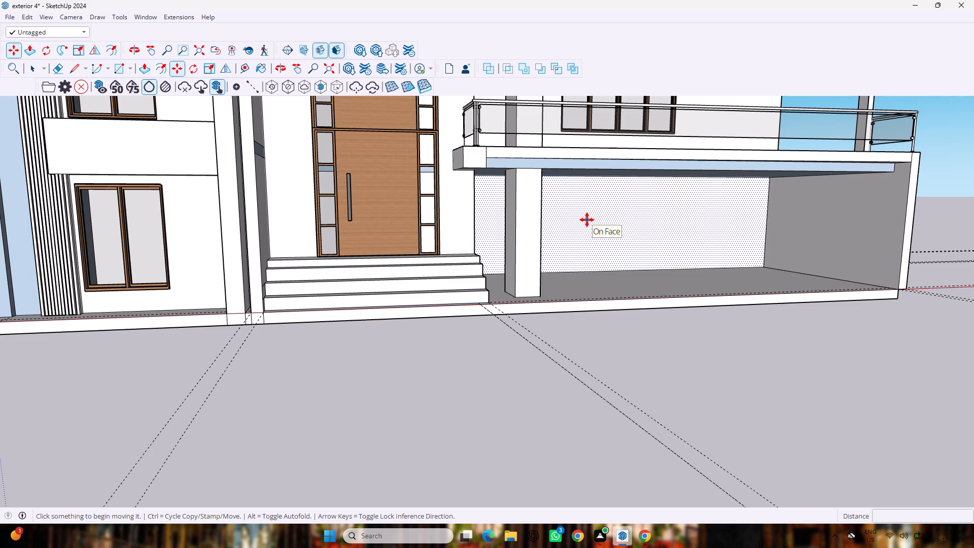
Draw a vertical line on the base's front face, from its top edge beside the entrance steps down to its lower edge.
key("p")
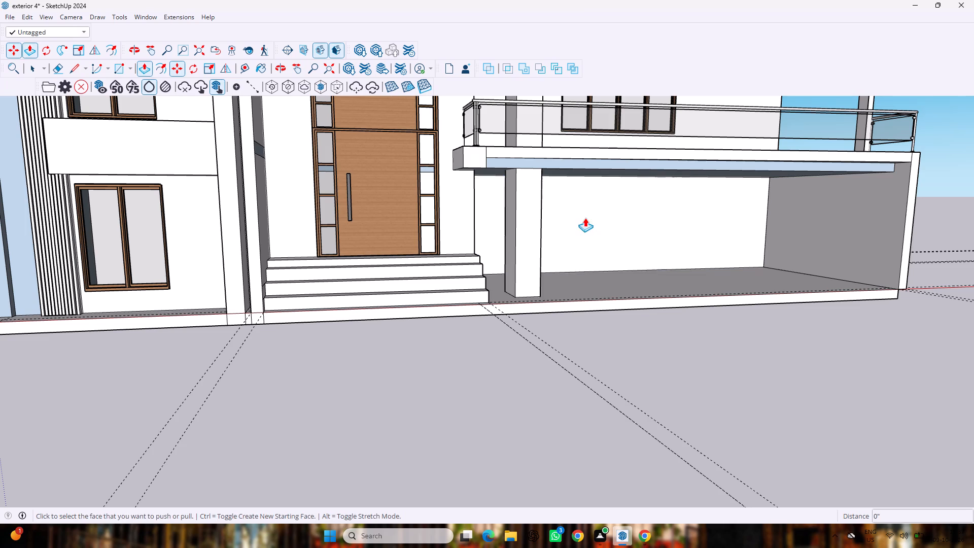
scroll(554, 268, "up", 4)
key("l")
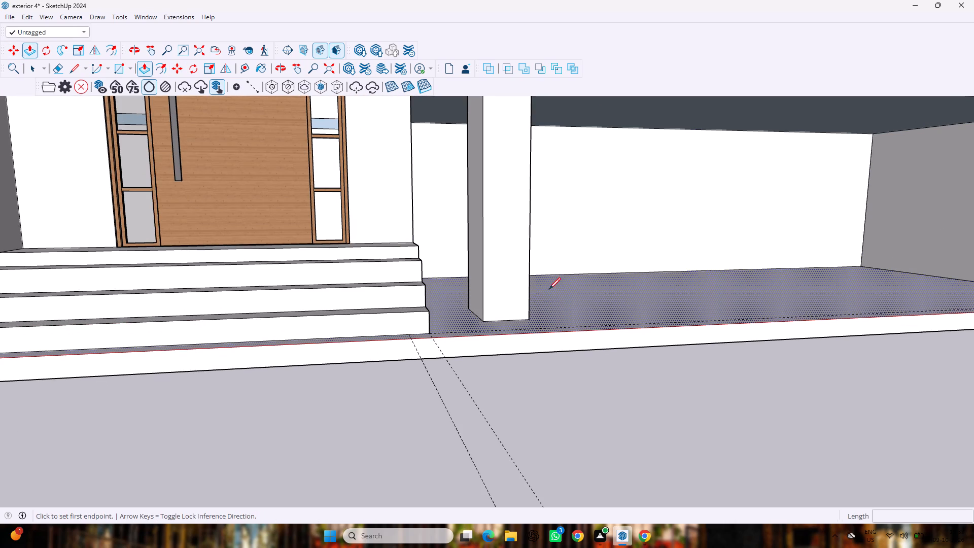
left_click(436, 339)
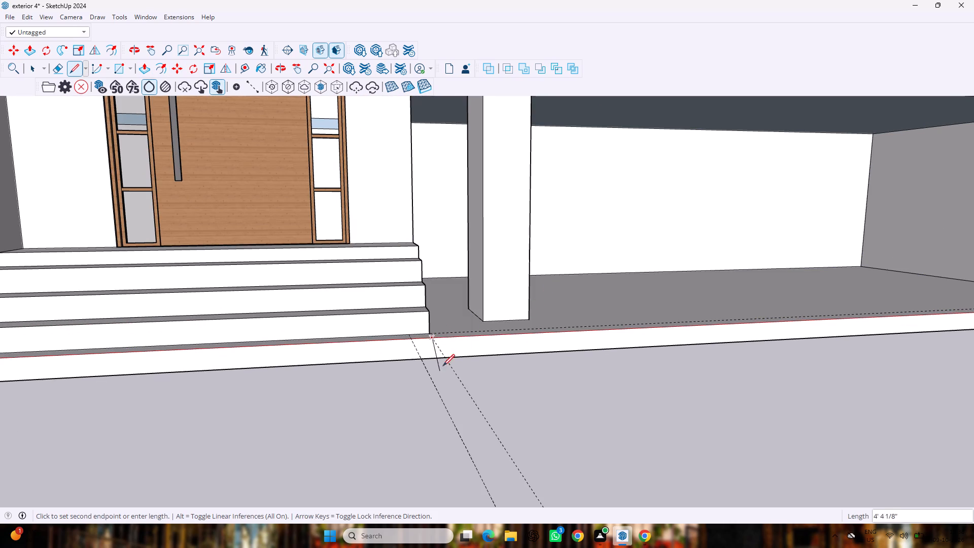
scroll(438, 360, "up", 13)
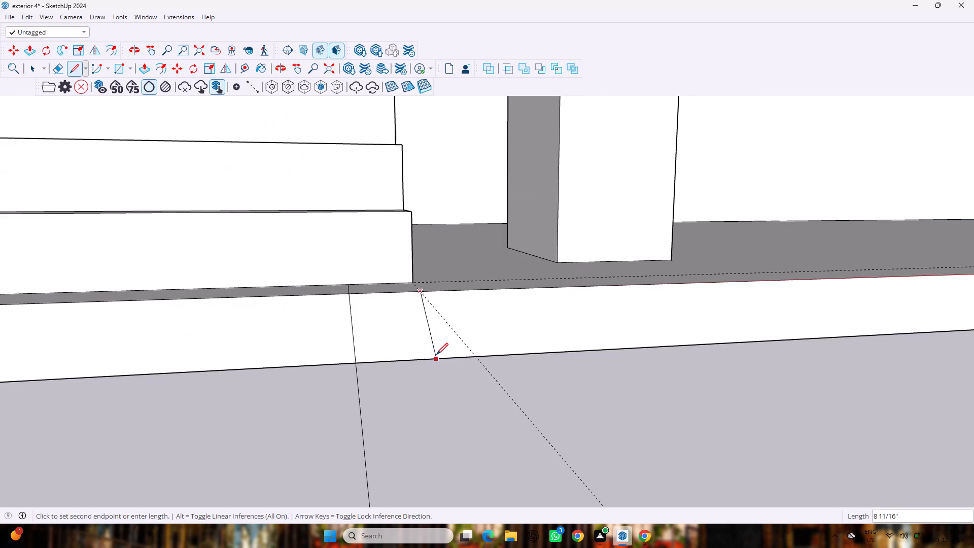
scroll(436, 355, "up", 8)
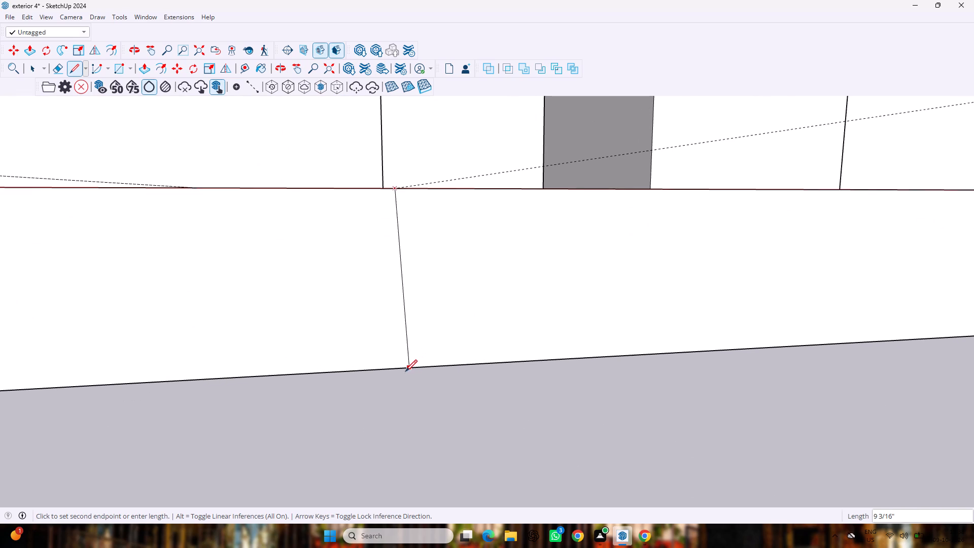
left_click(396, 372)
middle_click_drag(432, 354, 439, 424)
scroll(437, 420, "down", 13)
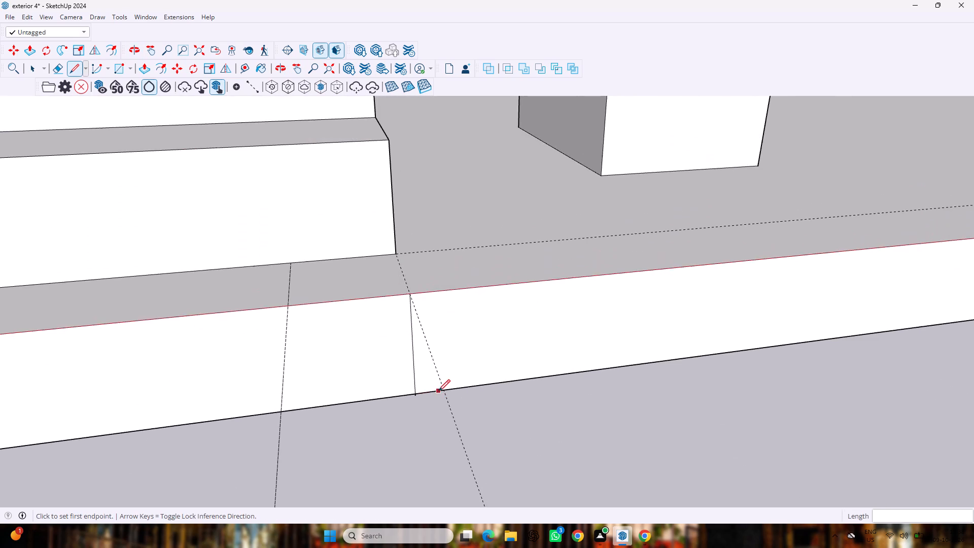
scroll(438, 391, "down", 15)
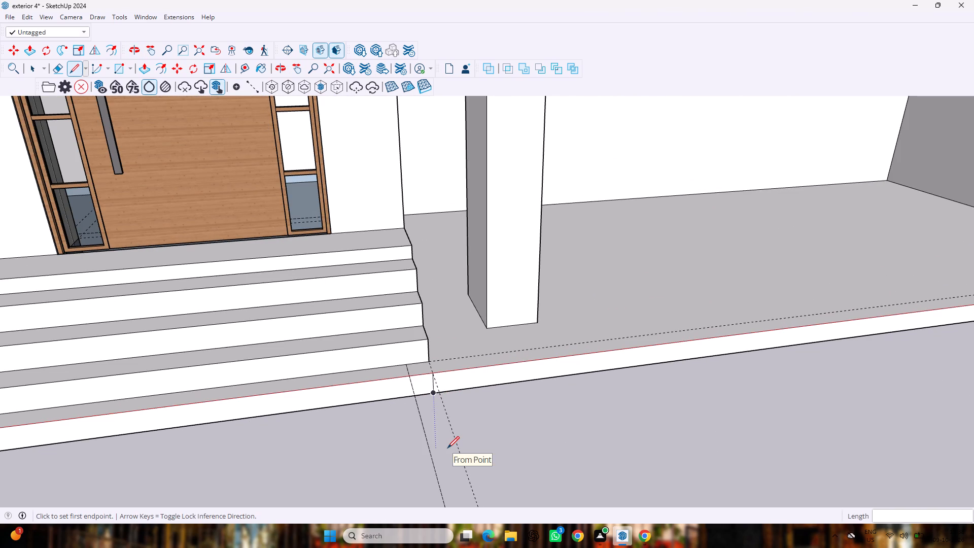
Erase the construction guides around the garage-side corner of the entrance steps, keeping the floor and base edges.
key("e")
left_click_drag(467, 442, 417, 477)
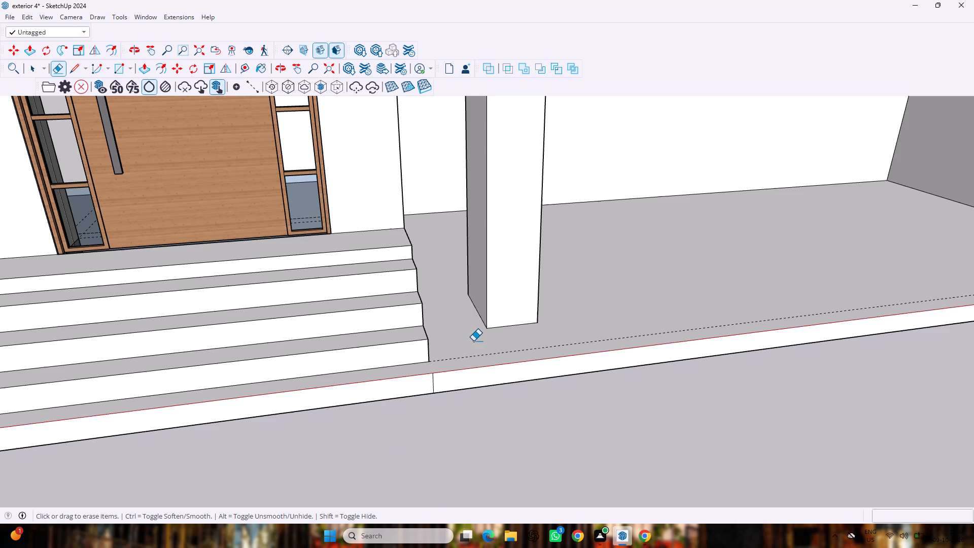
left_click_drag(473, 342, 479, 366)
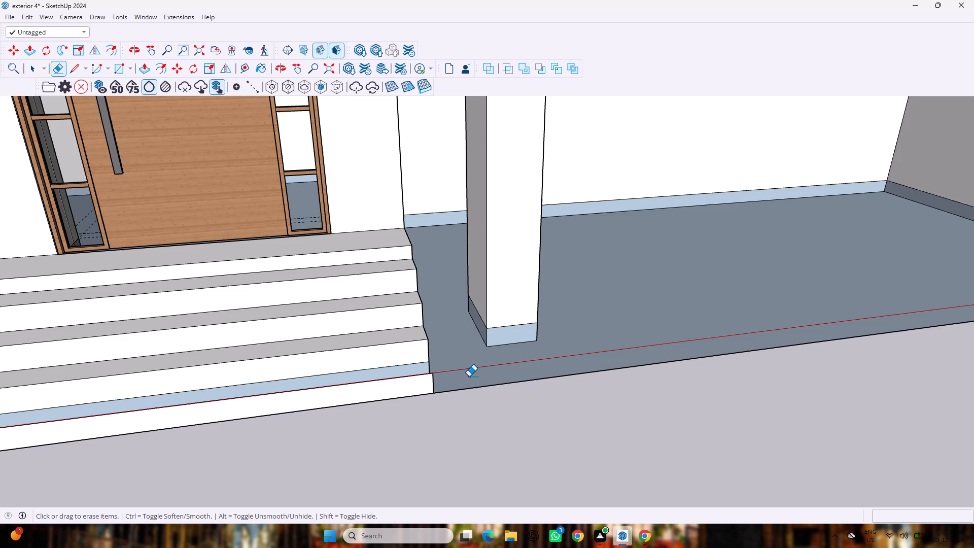
key("ctrl+z")
left_click_drag(465, 353, 467, 360)
scroll(466, 368, "down", 4)
scroll(452, 391, "up", 4)
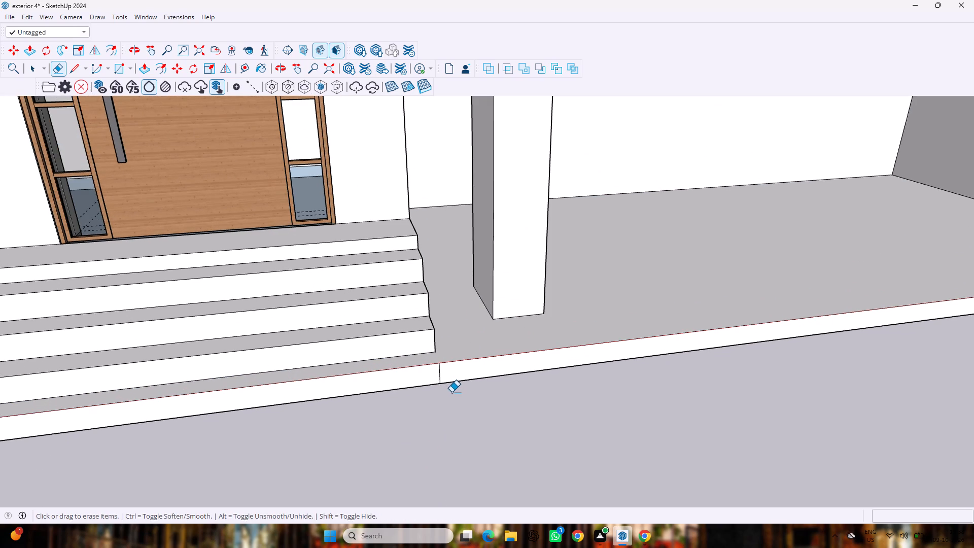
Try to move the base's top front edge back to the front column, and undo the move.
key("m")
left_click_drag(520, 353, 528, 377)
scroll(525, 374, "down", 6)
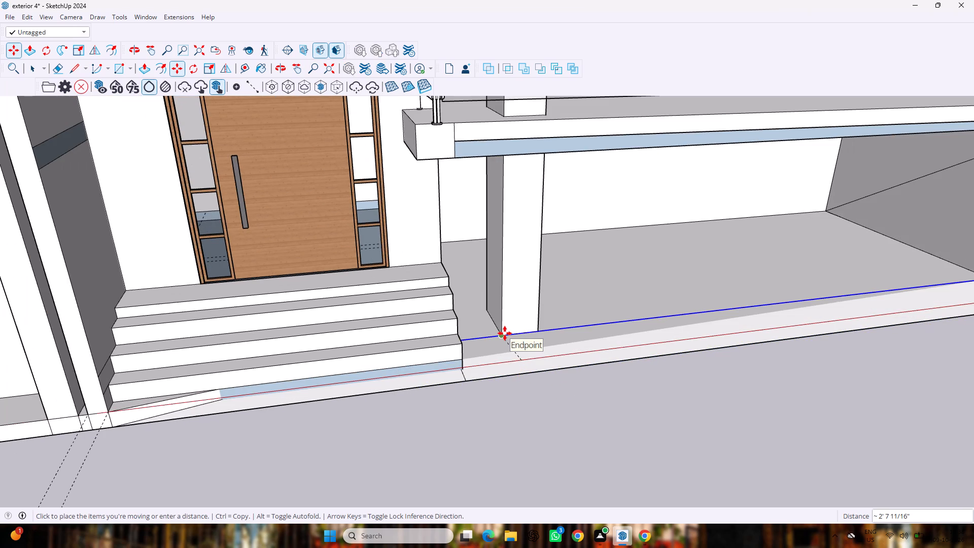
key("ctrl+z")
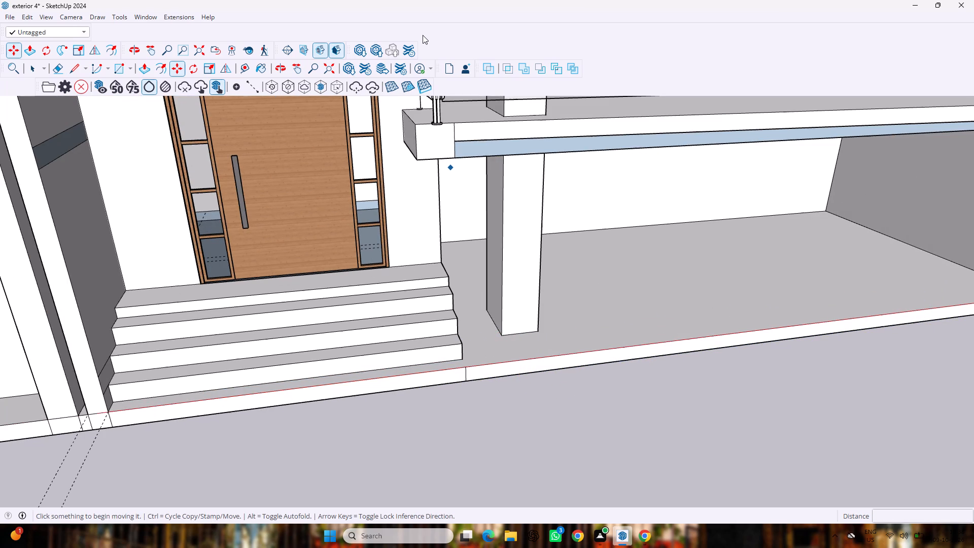
Draw a line across the floor from the top of the base's split line to the bottom corner of the entrance steps.
scroll(409, 3, "down", 1)
key("l")
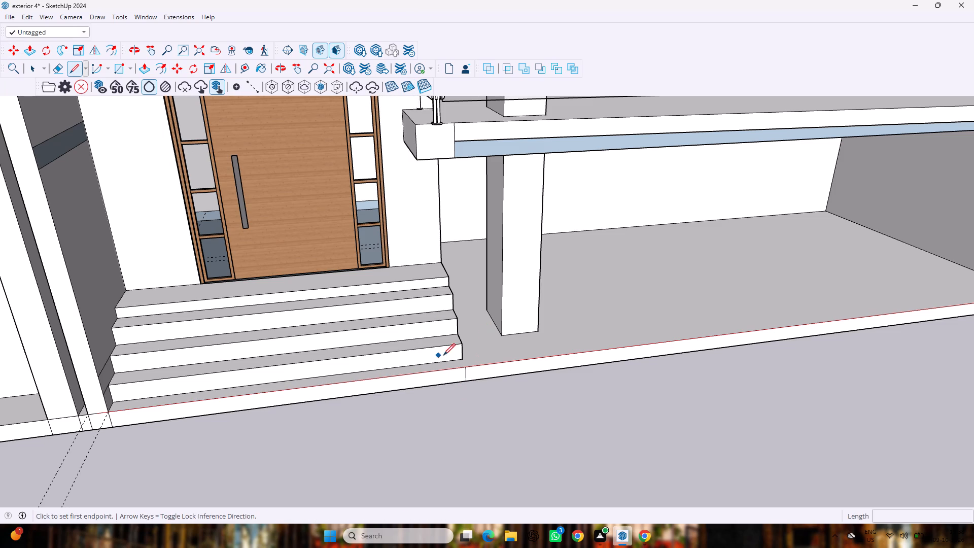
left_click(463, 366)
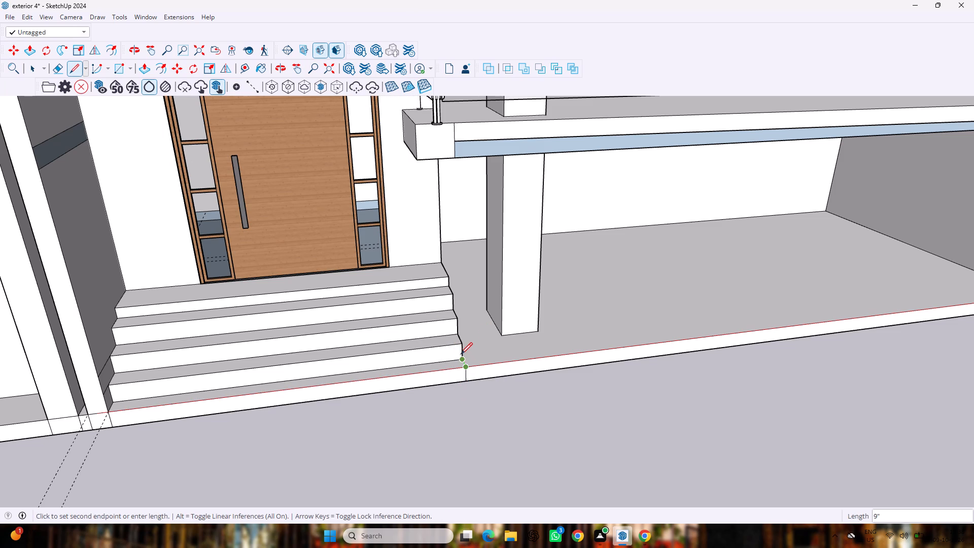
left_click(459, 352)
scroll(528, 352, "up", 5)
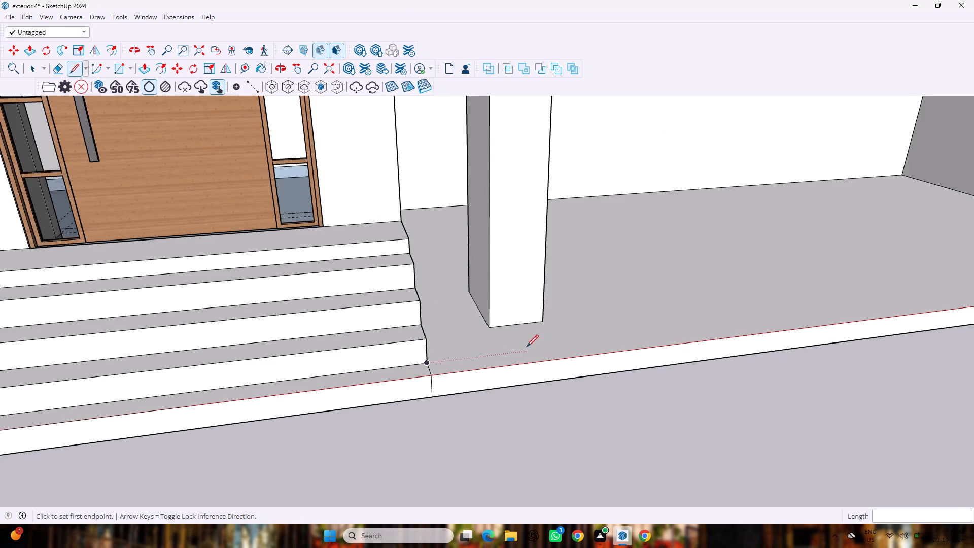
scroll(527, 347, "up", 6)
scroll(519, 332, "down", 11)
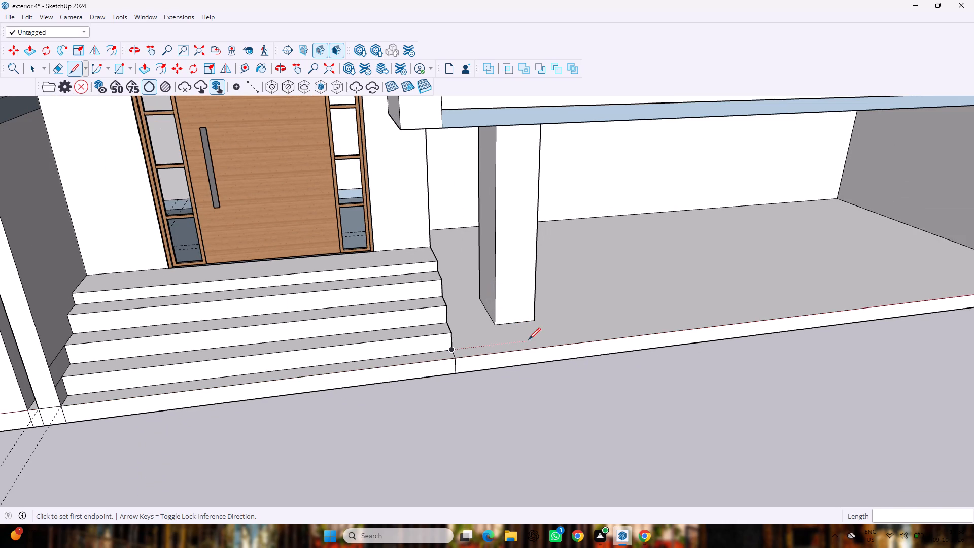
Draw a 9" vertical line on the base's front face near the column's garage-side corner.
left_click(545, 362)
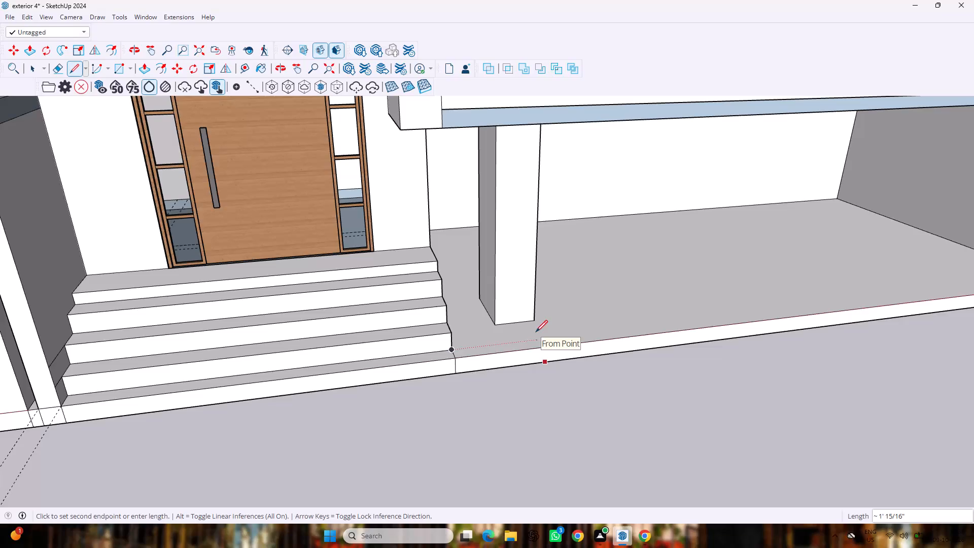
left_click(544, 347)
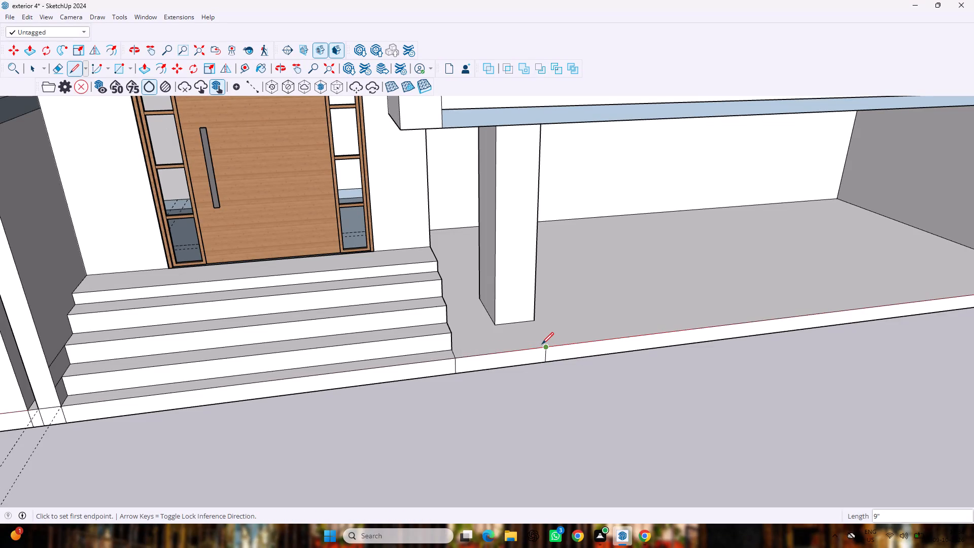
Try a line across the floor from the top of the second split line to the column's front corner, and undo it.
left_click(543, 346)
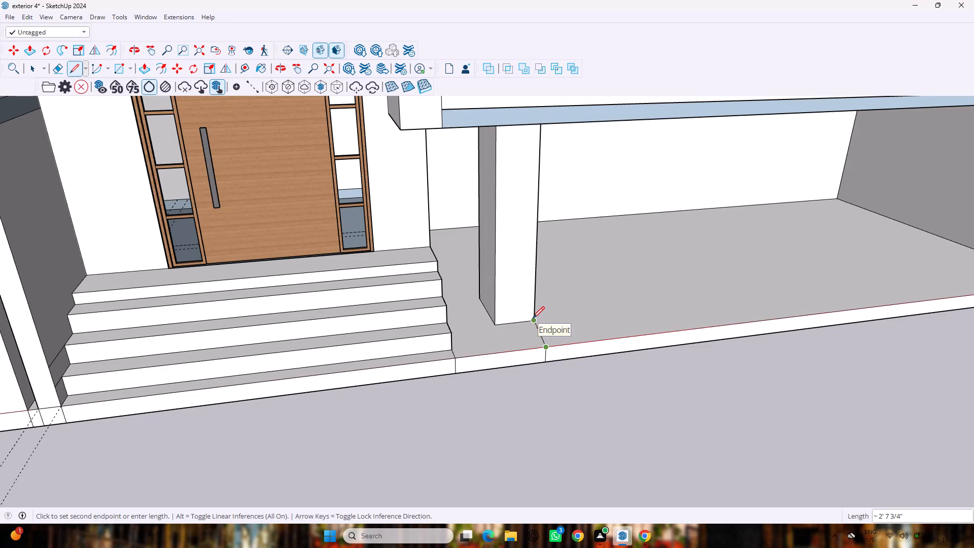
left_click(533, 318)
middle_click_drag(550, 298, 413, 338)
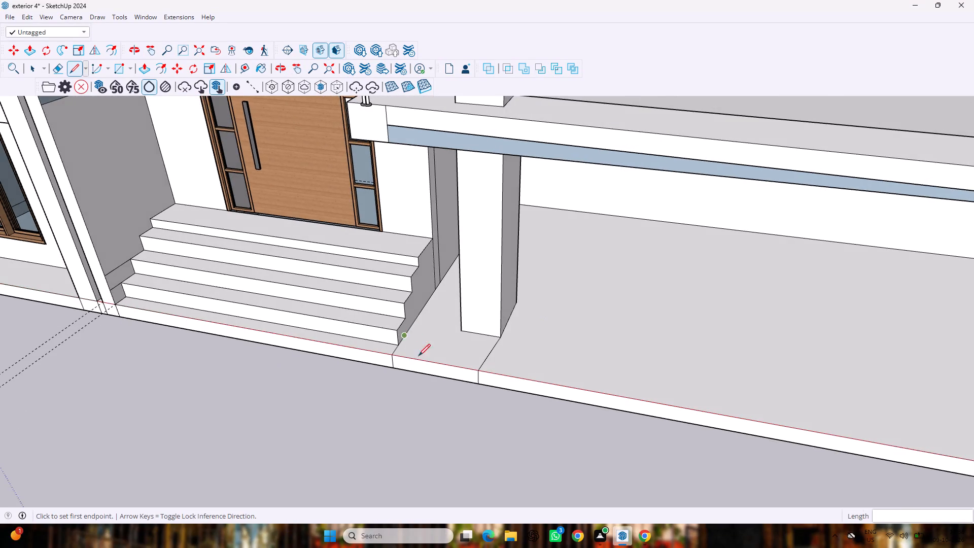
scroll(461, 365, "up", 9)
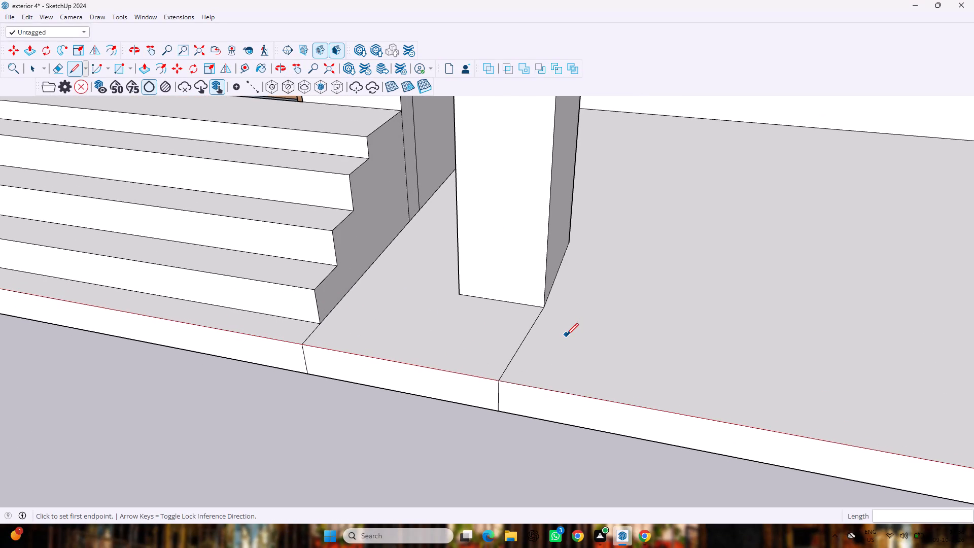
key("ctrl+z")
Draw a line across the garage floor from the top of the second split line, past the column, to the back wall.
left_click(499, 384)
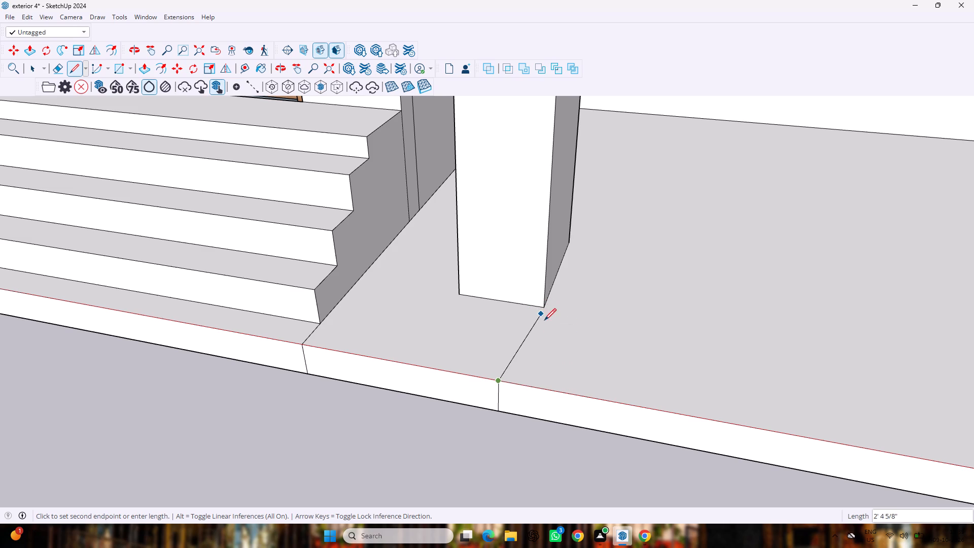
left_click(627, 118)
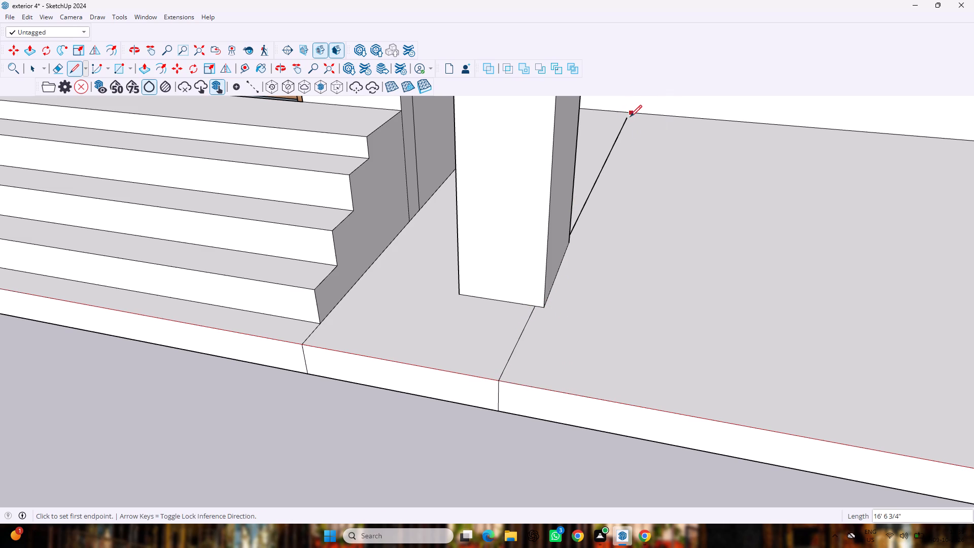
left_click(628, 120)
left_click(629, 112)
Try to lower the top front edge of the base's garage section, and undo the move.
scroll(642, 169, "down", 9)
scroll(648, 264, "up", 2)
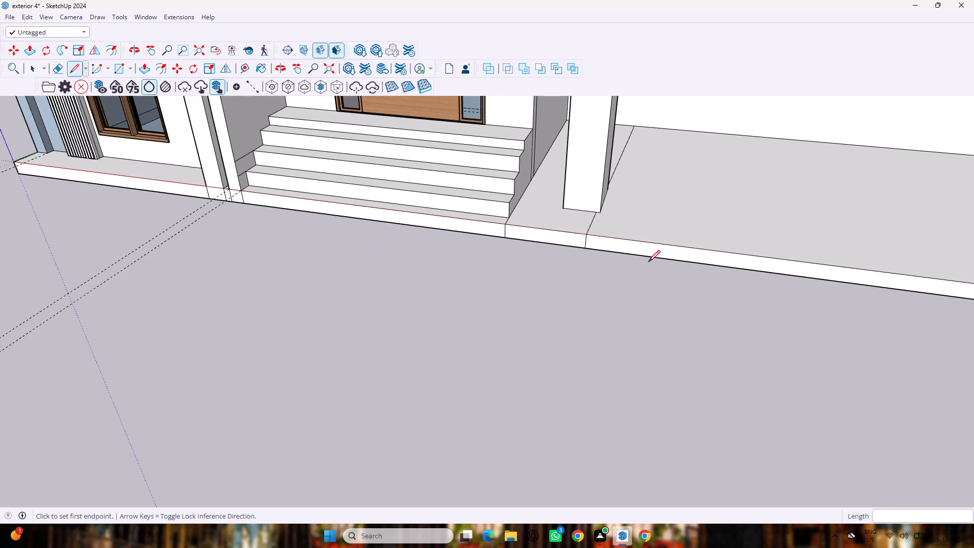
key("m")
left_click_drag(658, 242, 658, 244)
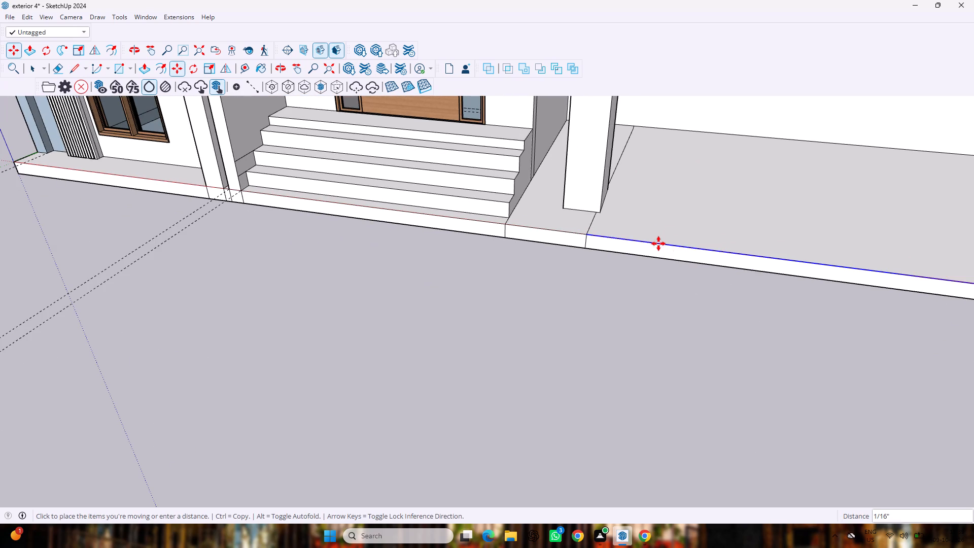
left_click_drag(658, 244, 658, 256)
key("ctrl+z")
Extend the underside of the garage's outer side wall down 9" to the bottom of the base.
scroll(657, 253, "up", 2)
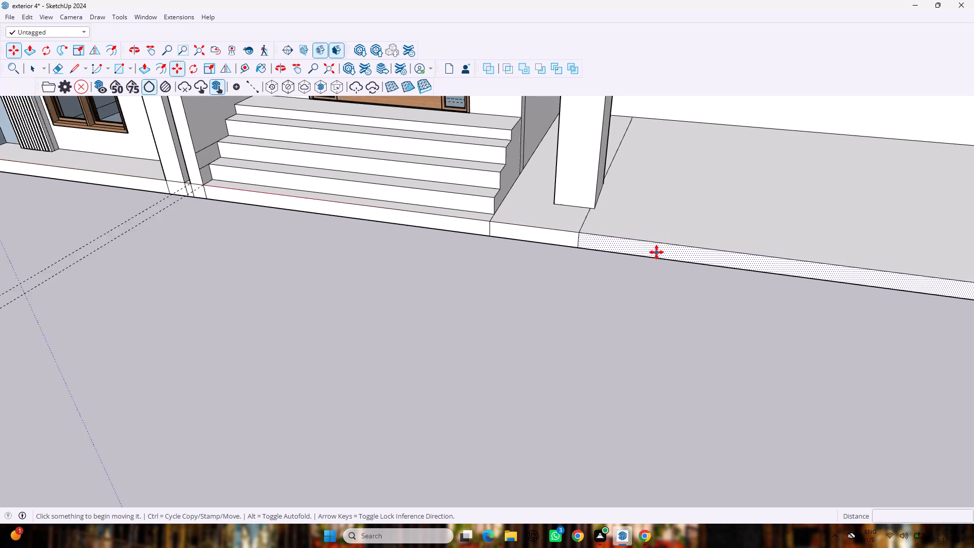
scroll(656, 252, "up", 3)
scroll(656, 252, "down", 20)
scroll(813, 302, "up", 3)
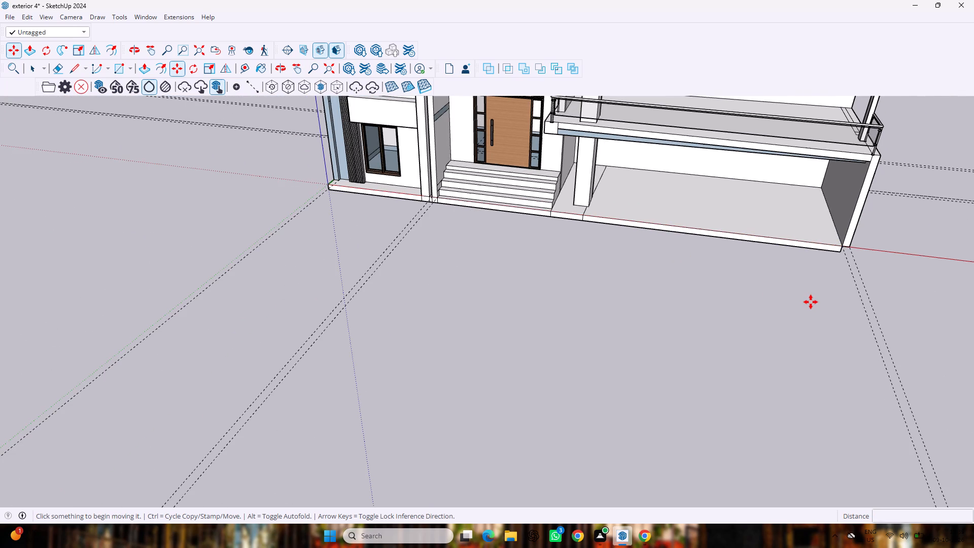
middle_click_drag(735, 311, 544, 97)
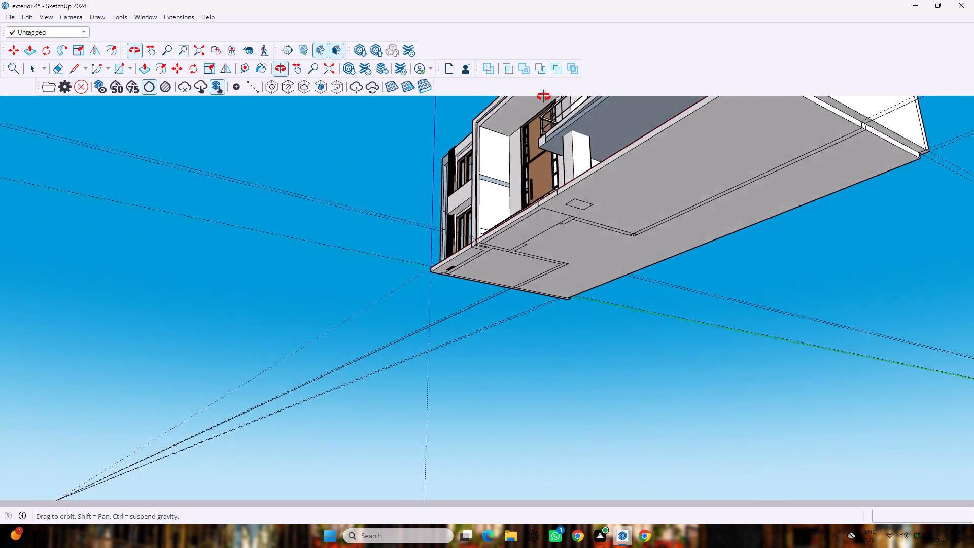
middle_click_drag(544, 97, 550, 139)
key("p")
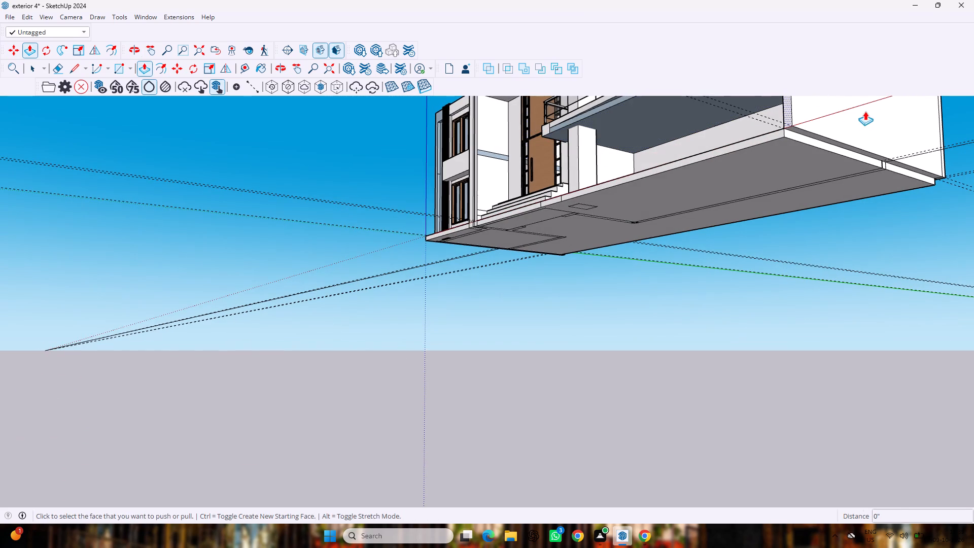
scroll(869, 181, "up", 1)
middle_click_drag(869, 181, 827, 168)
scroll(828, 164, "down", 6)
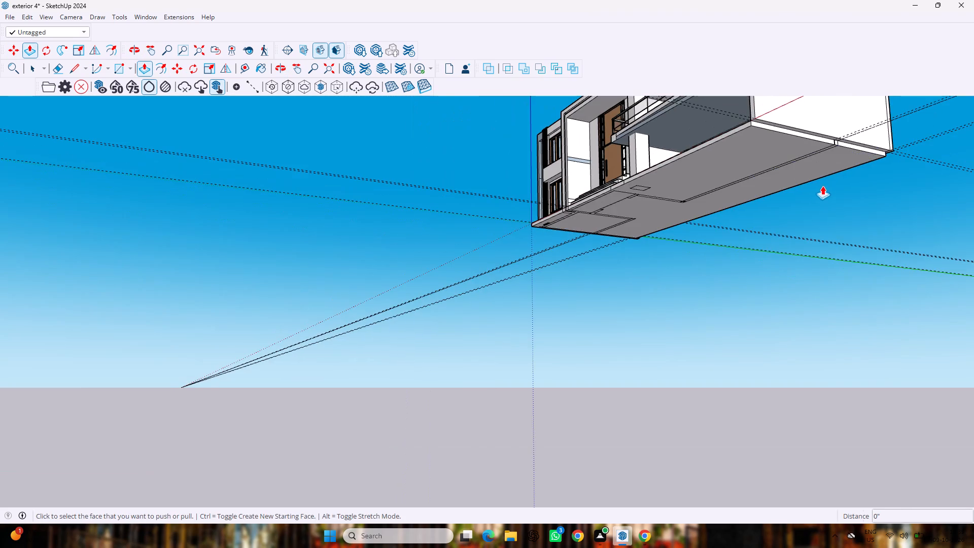
scroll(801, 120, "up", 8)
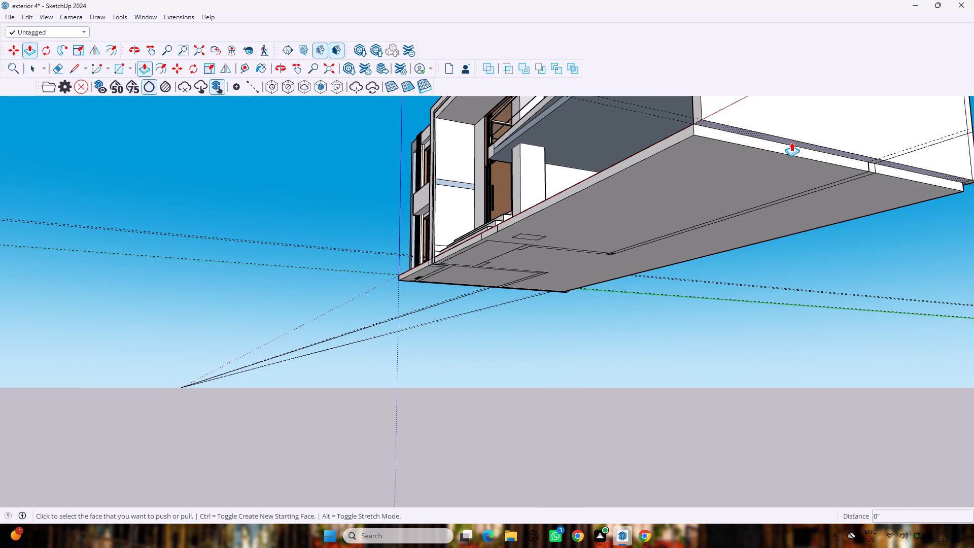
scroll(787, 135, "up", 9)
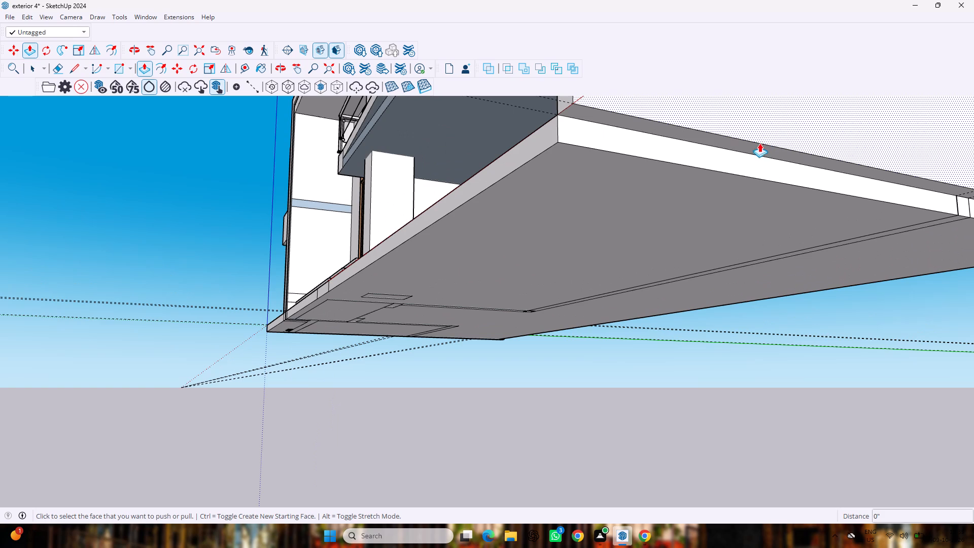
left_click_drag(757, 146, 721, 182)
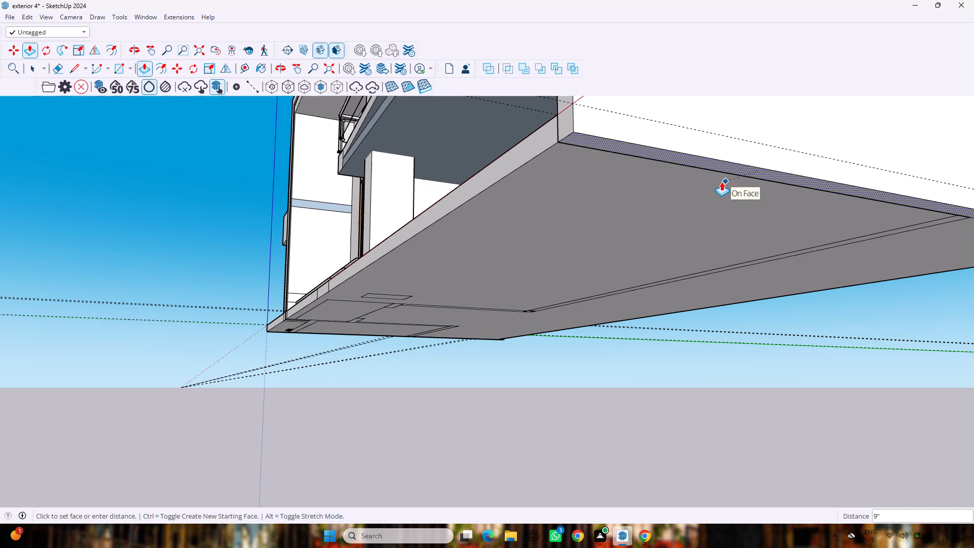
left_click_drag(721, 182, 721, 182)
Push the front end face of the garage's side wall back about 1' 6 5/8", and a further 8 3/8".
middle_click_drag(430, 172, 595, 243)
scroll(607, 247, "down", 6)
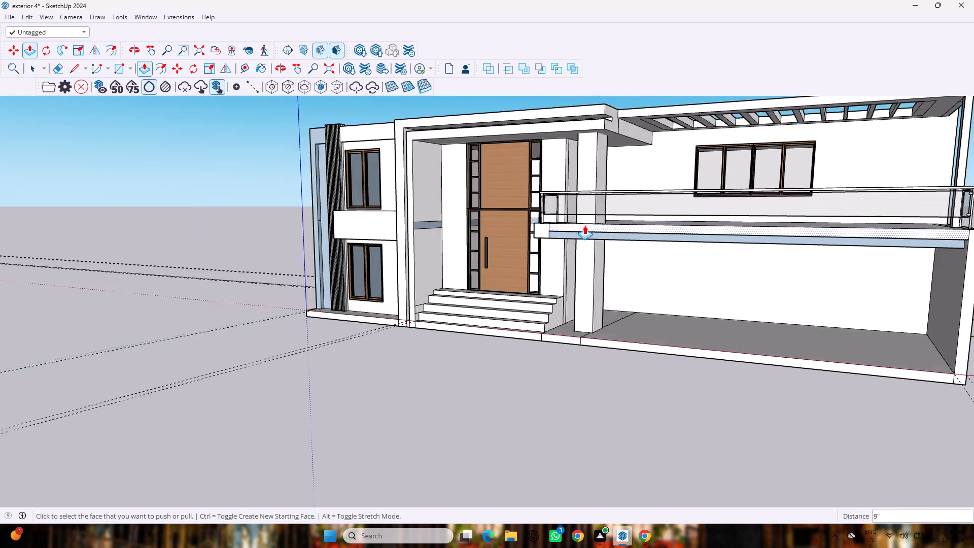
scroll(584, 225, "down", 10)
middle_click_drag(596, 242, 603, 273)
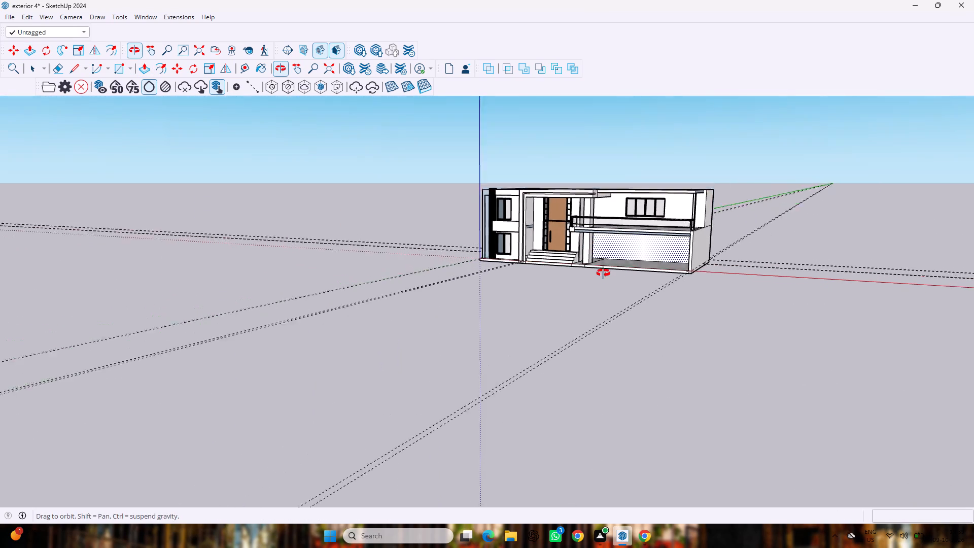
middle_click_drag(603, 273, 605, 281)
scroll(605, 274, "down", 1)
scroll(608, 261, "up", 9)
middle_click_drag(605, 249, 606, 251)
scroll(605, 249, "up", 1)
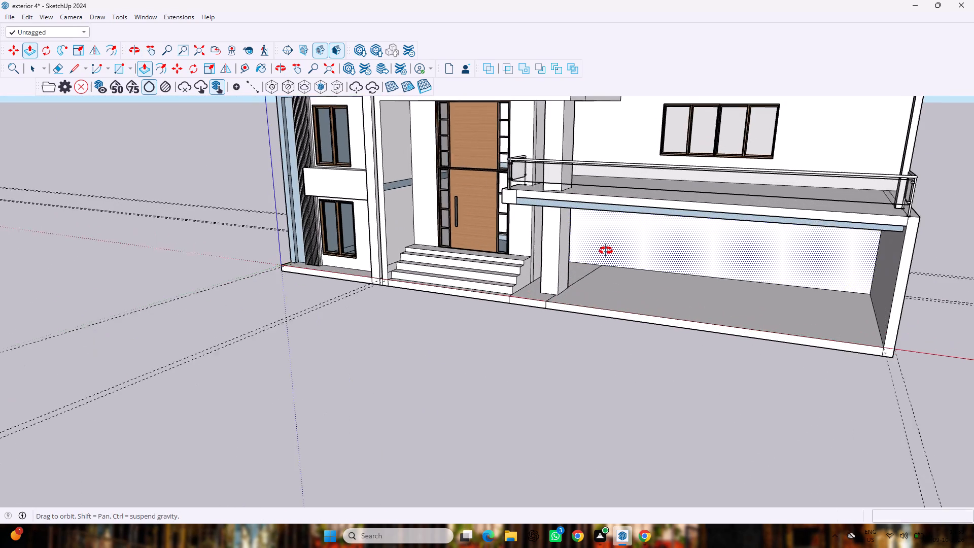
middle_click_drag(606, 251, 631, 317)
scroll(672, 289, "down", 1)
scroll(719, 297, "up", 3)
scroll(883, 308, "down", 3)
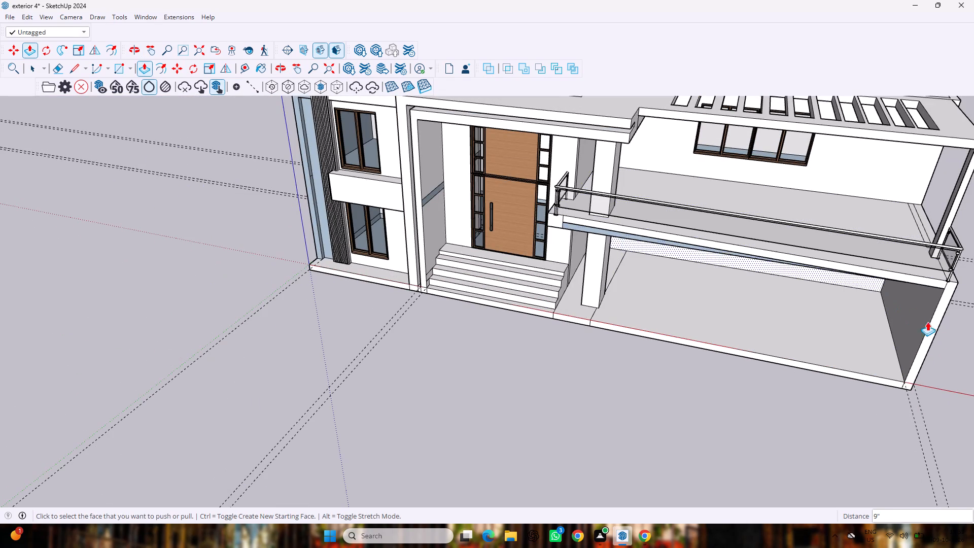
left_click_drag(925, 333, 929, 312)
middle_click_drag(929, 292, 755, 247)
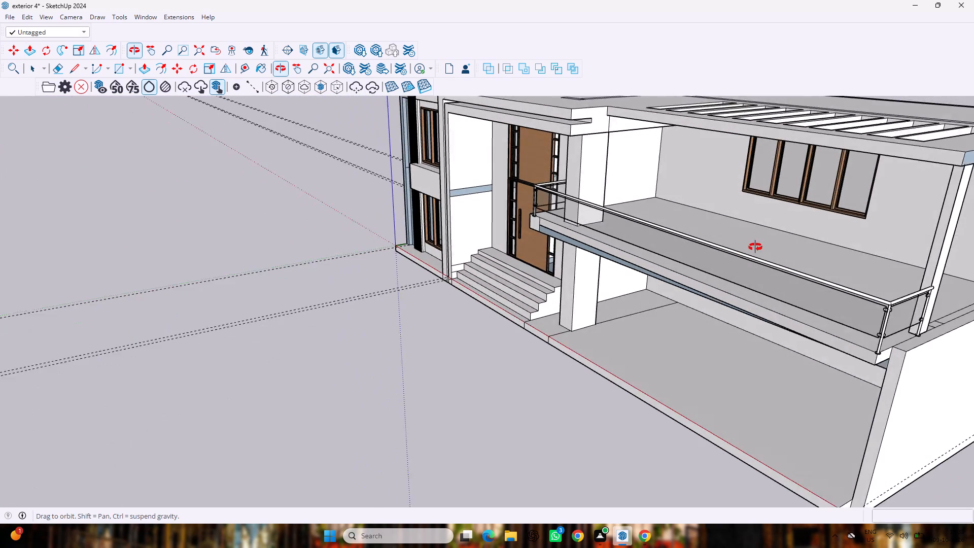
middle_click_drag(755, 247, 737, 238)
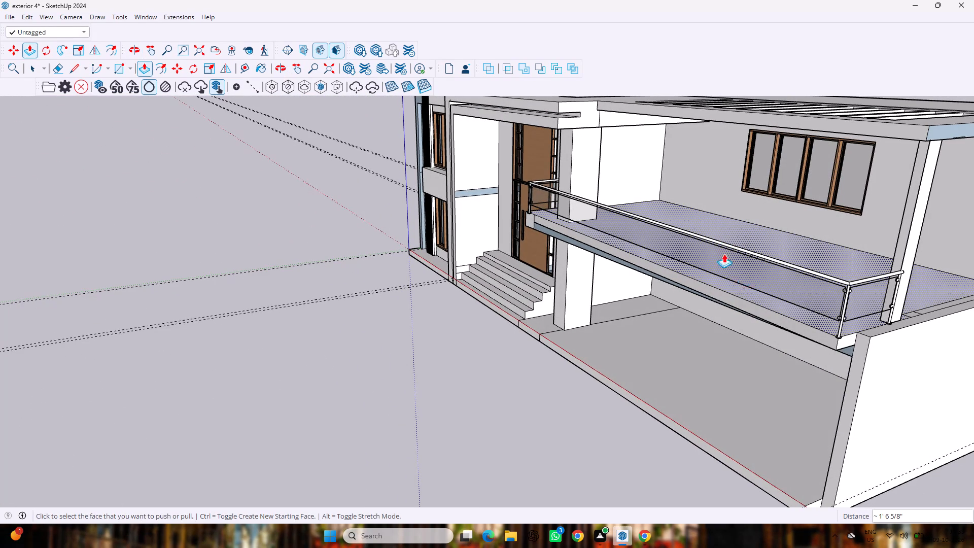
left_click_drag(853, 362, 879, 318)
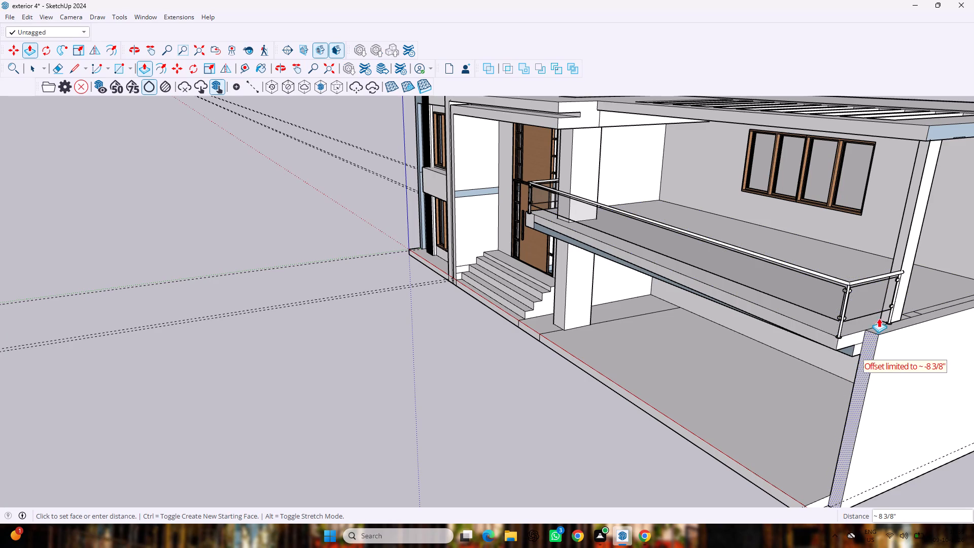
left_click_drag(879, 318, 889, 307)
left_click_drag(889, 307, 889, 309)
Draw a line about 29' 1 13/16" long across the garage floor from the column's front corner to the side wall's front end.
scroll(707, 369, "up", 1)
middle_click_drag(707, 369, 785, 306)
scroll(792, 301, "down", 8)
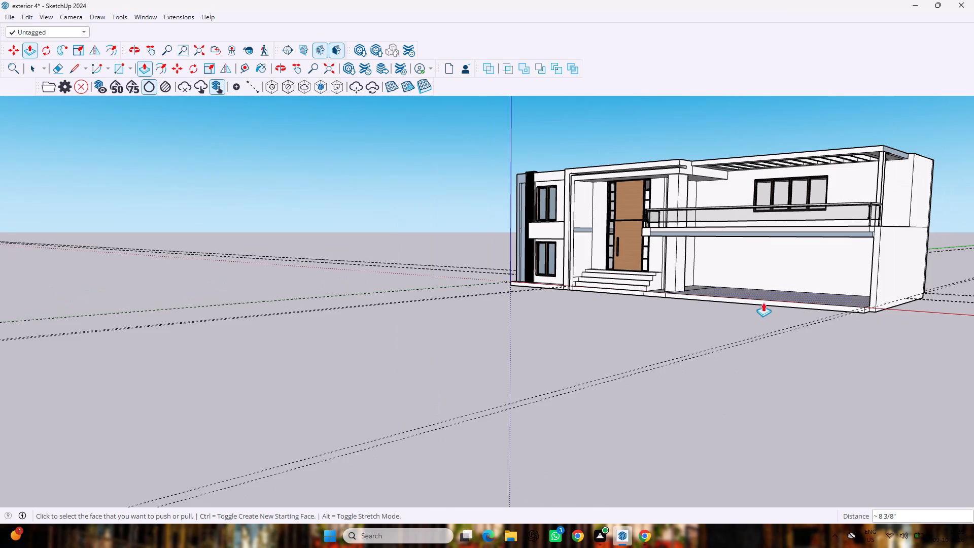
middle_click_drag(765, 309, 872, 327)
scroll(807, 276, "up", 6)
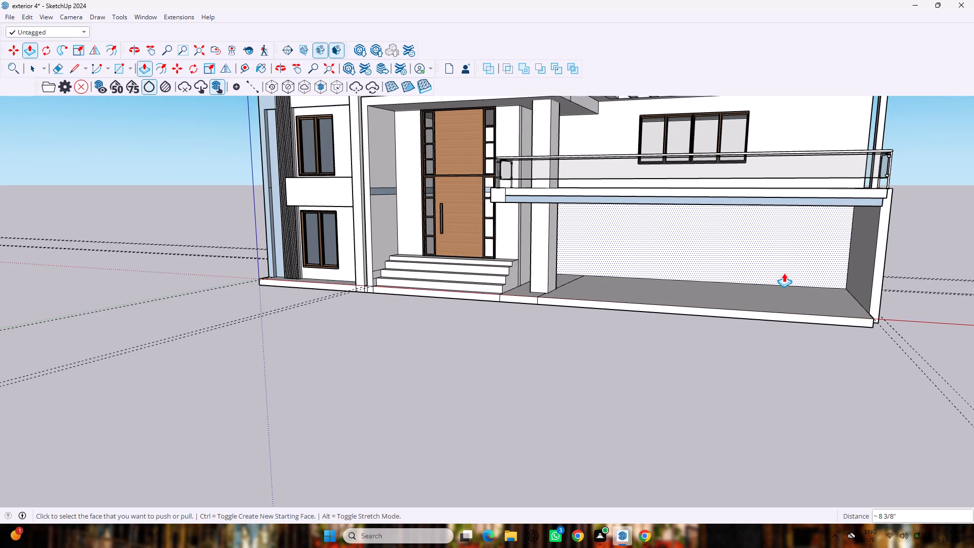
key("l")
scroll(726, 310, "up", 7)
middle_click_drag(726, 309, 739, 334)
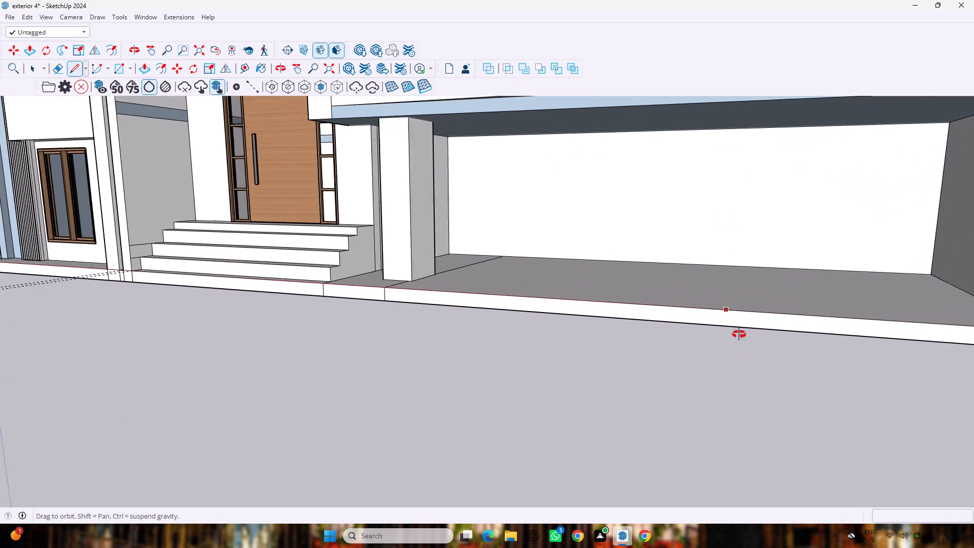
middle_click_drag(739, 334, 750, 360)
scroll(750, 360, "down", 8)
scroll(565, 340, "up", 7)
left_click(592, 318)
scroll(807, 326, "down", 19)
scroll(926, 326, "up", 9)
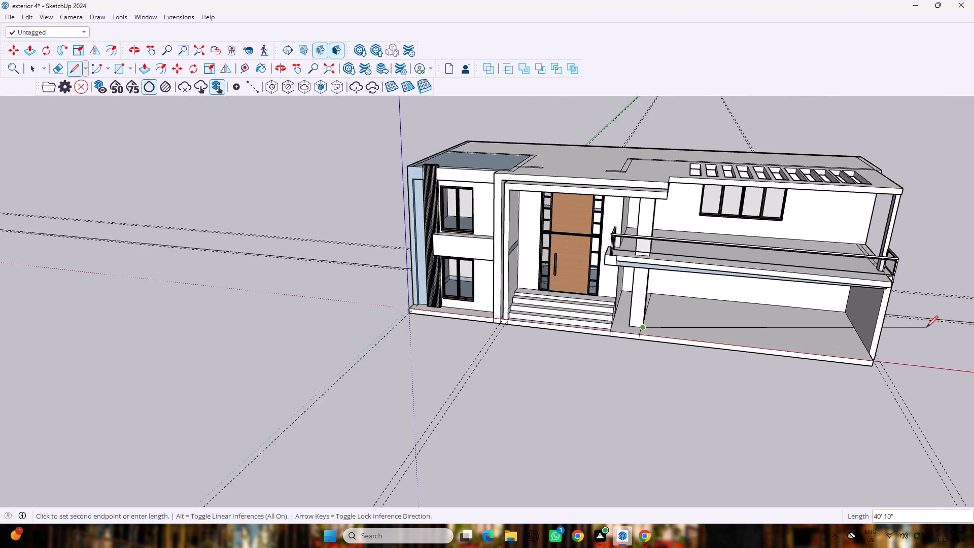
scroll(926, 327, "up", 10)
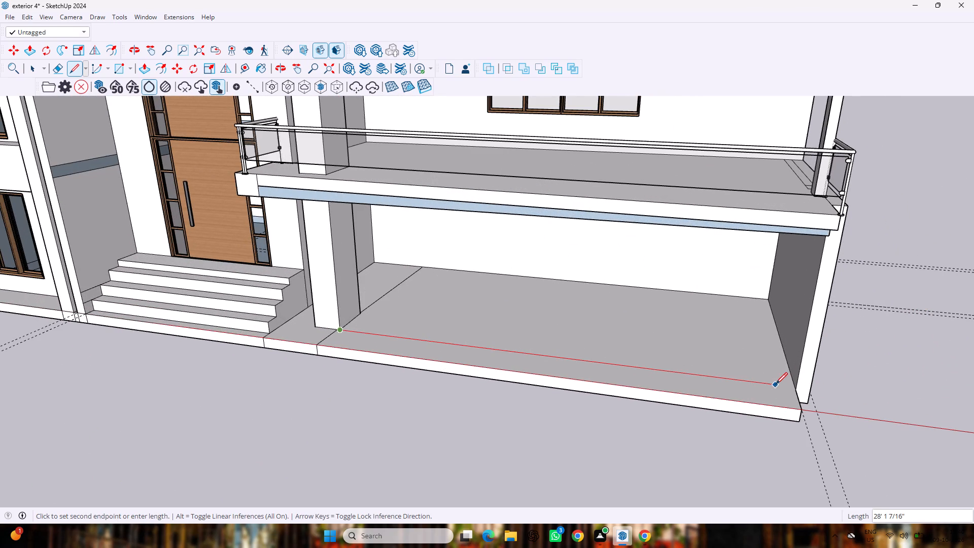
left_click(796, 386)
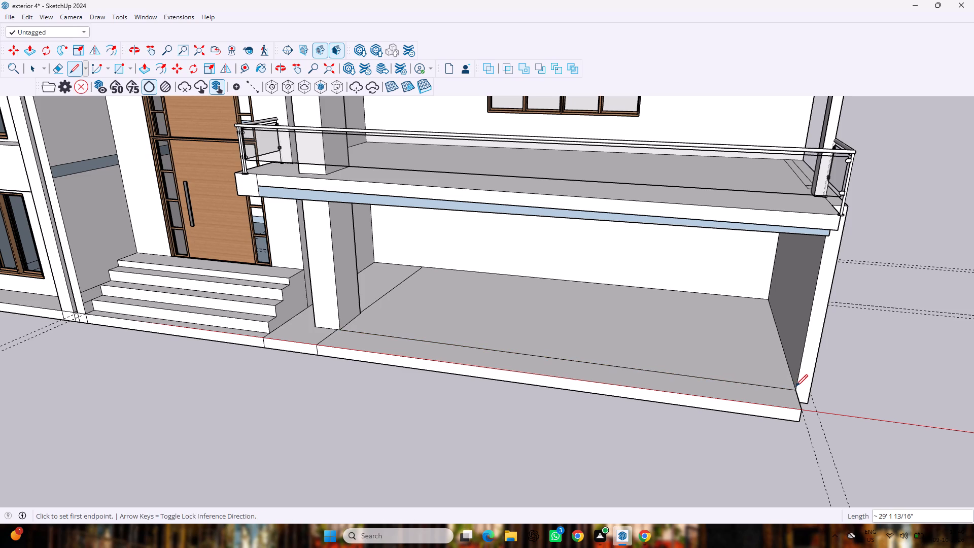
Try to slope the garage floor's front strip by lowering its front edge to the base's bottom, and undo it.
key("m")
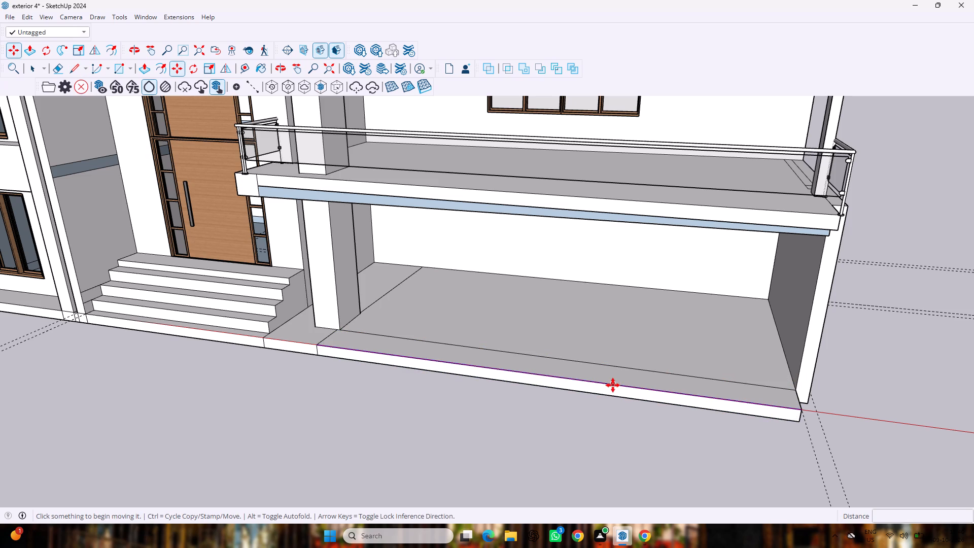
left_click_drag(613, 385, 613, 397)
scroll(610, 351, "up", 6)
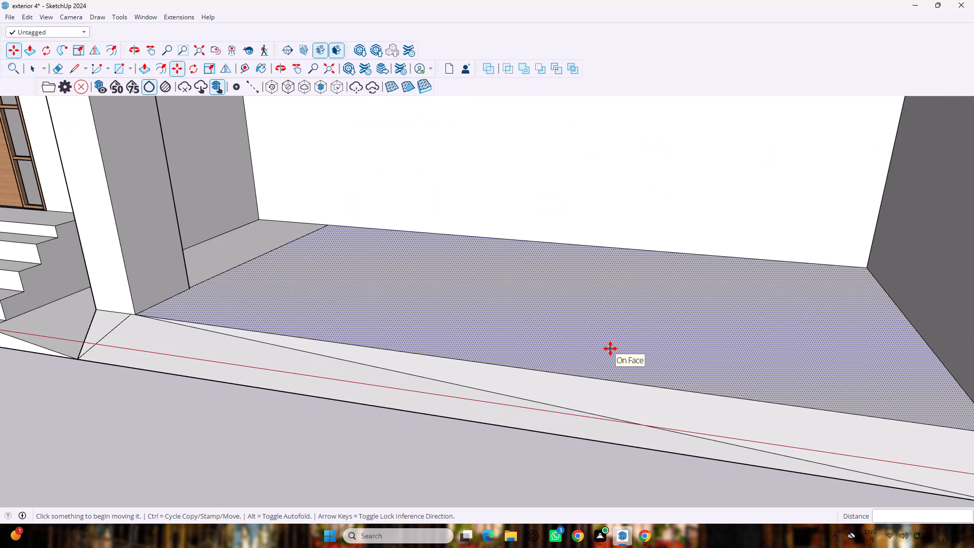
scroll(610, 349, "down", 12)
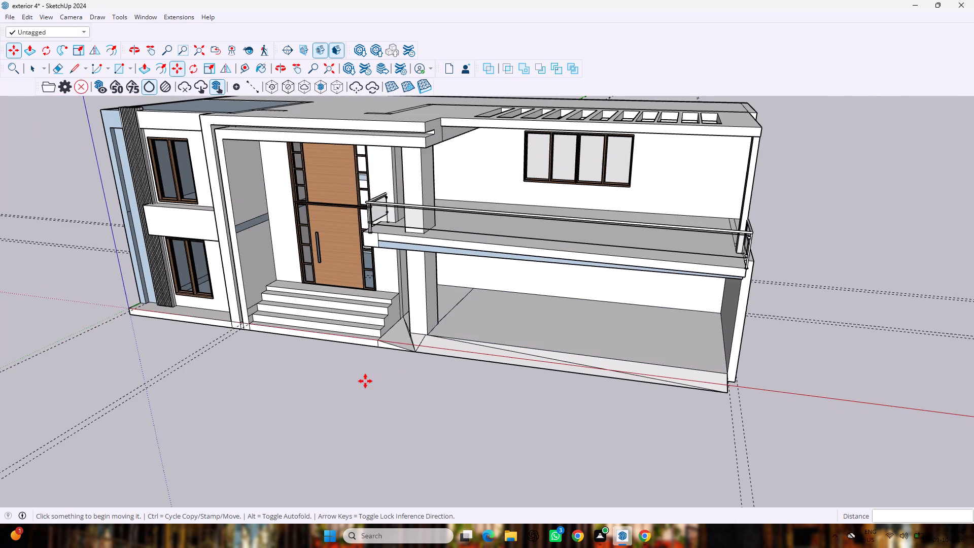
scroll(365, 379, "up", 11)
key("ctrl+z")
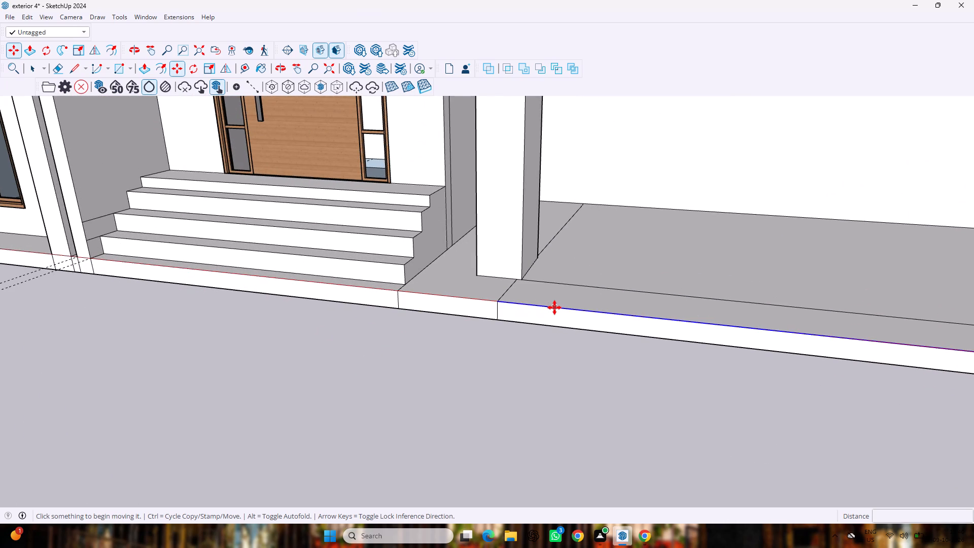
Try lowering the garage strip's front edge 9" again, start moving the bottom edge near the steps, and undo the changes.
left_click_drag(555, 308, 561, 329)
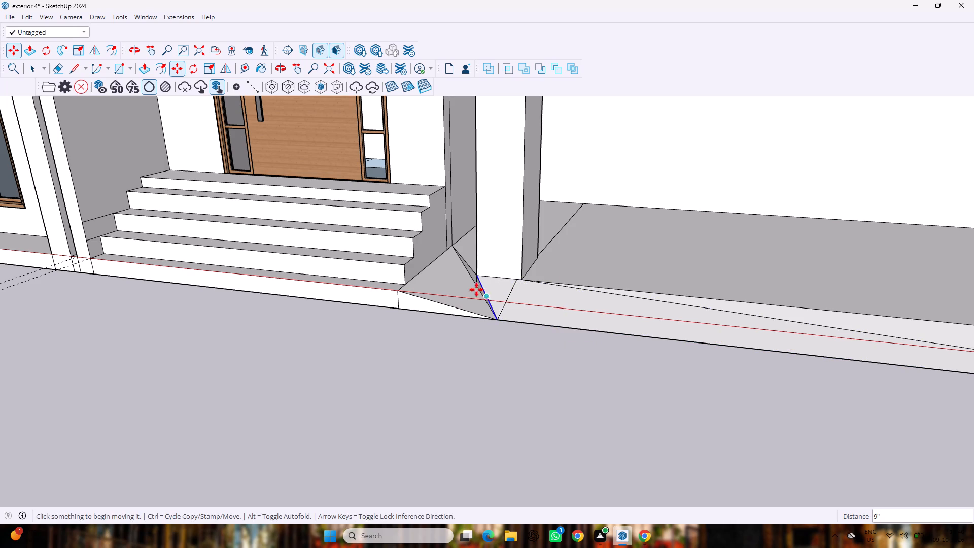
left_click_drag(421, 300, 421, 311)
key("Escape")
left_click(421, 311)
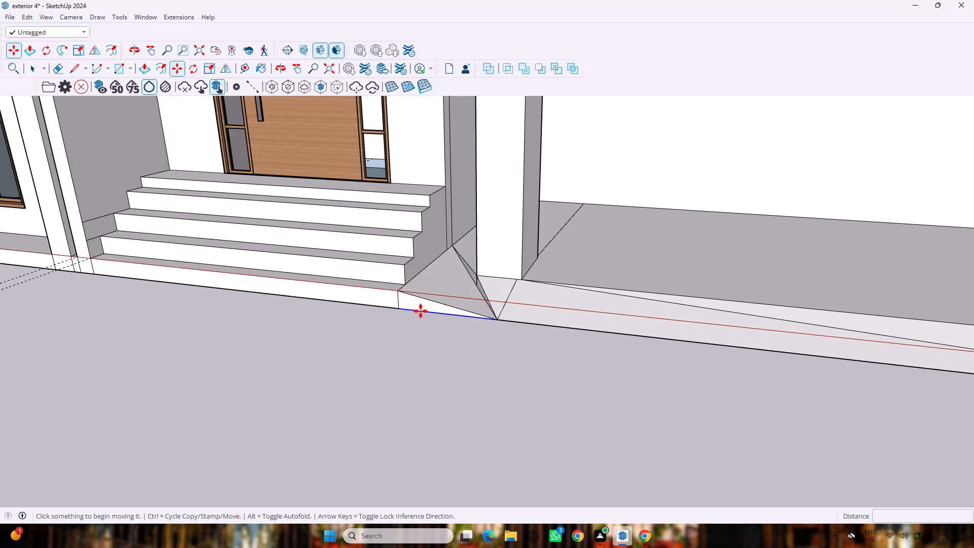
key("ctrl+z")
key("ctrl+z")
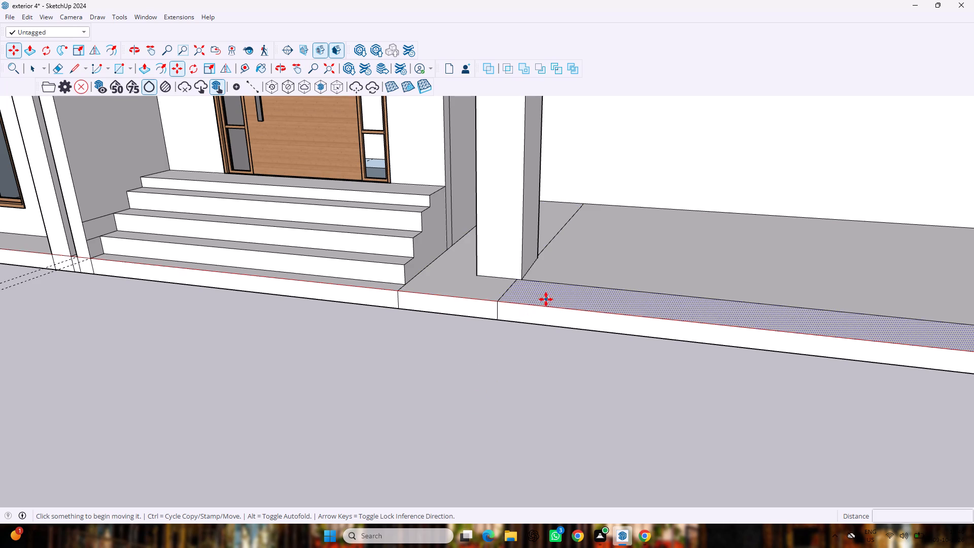
Lower the front edge of the garage floor's front strip to the bottom edge of the base.
left_click_drag(541, 309, 541, 327)
scroll(579, 288, "up", 6)
scroll(579, 287, "down", 11)
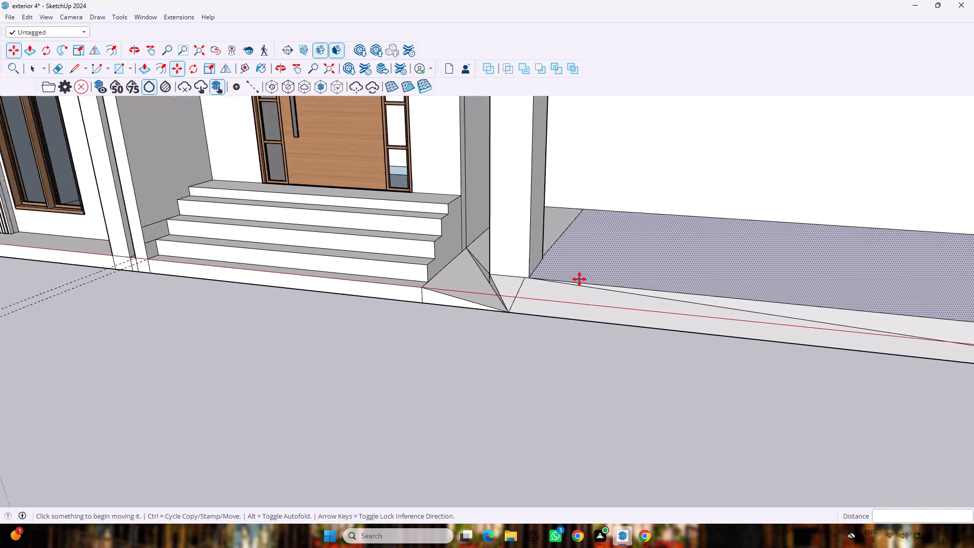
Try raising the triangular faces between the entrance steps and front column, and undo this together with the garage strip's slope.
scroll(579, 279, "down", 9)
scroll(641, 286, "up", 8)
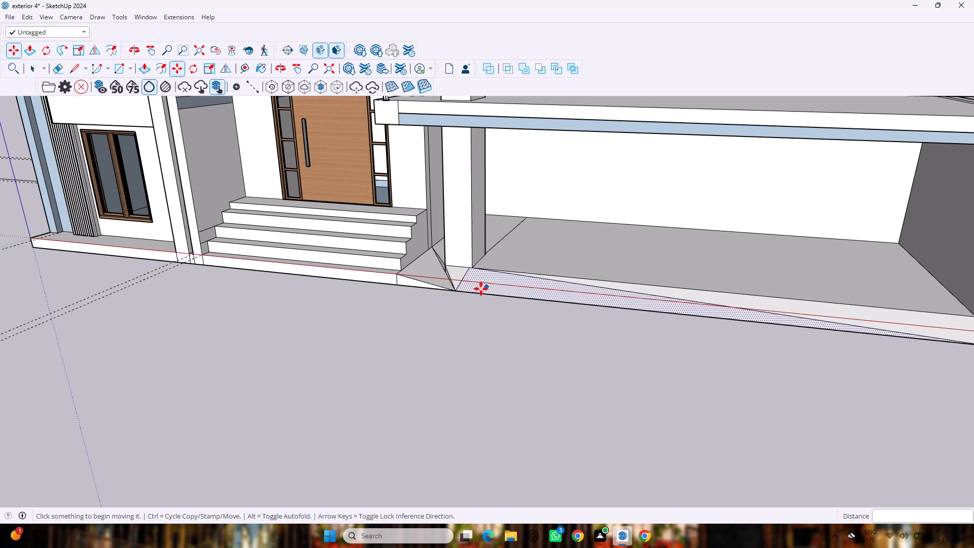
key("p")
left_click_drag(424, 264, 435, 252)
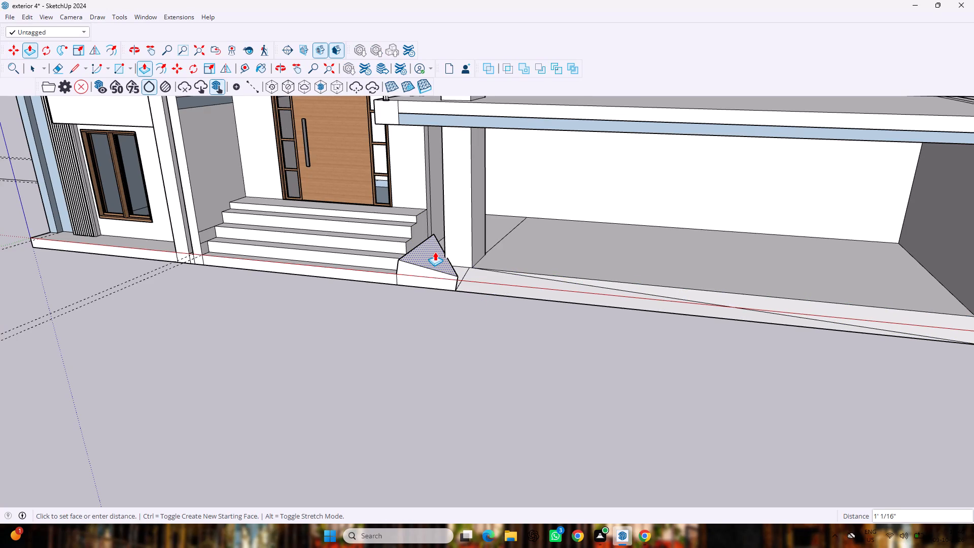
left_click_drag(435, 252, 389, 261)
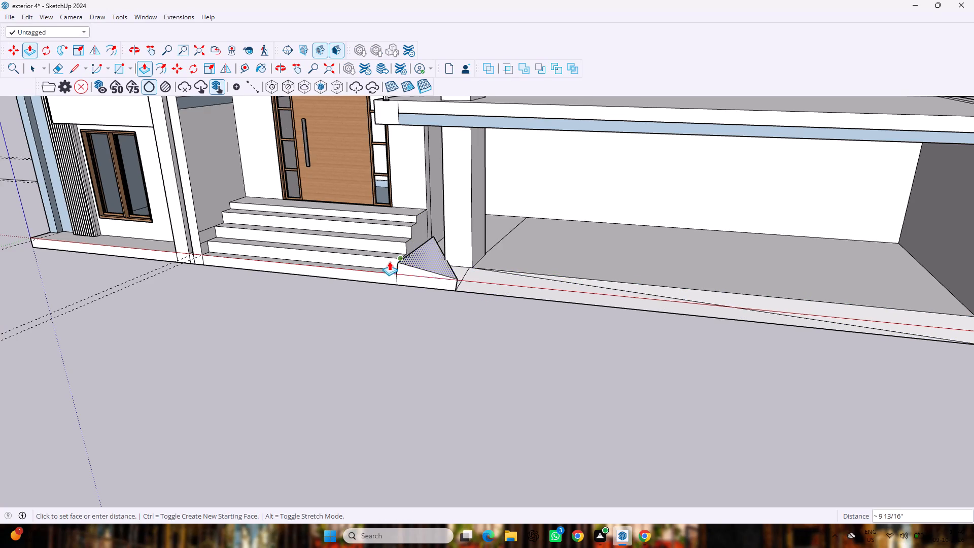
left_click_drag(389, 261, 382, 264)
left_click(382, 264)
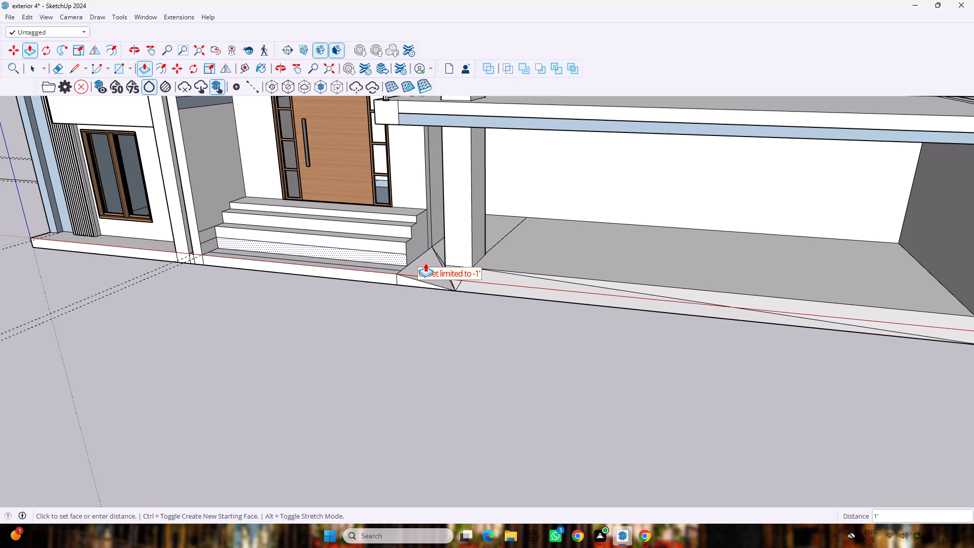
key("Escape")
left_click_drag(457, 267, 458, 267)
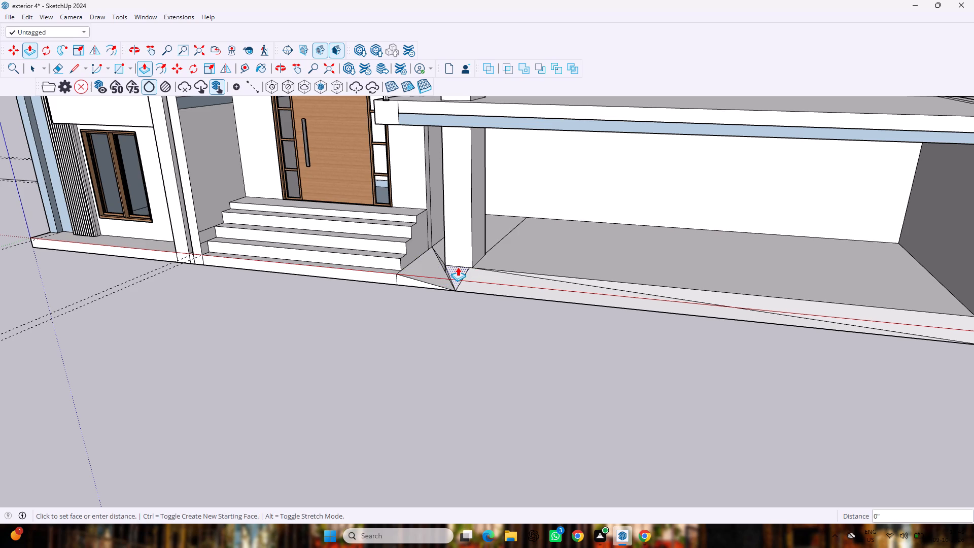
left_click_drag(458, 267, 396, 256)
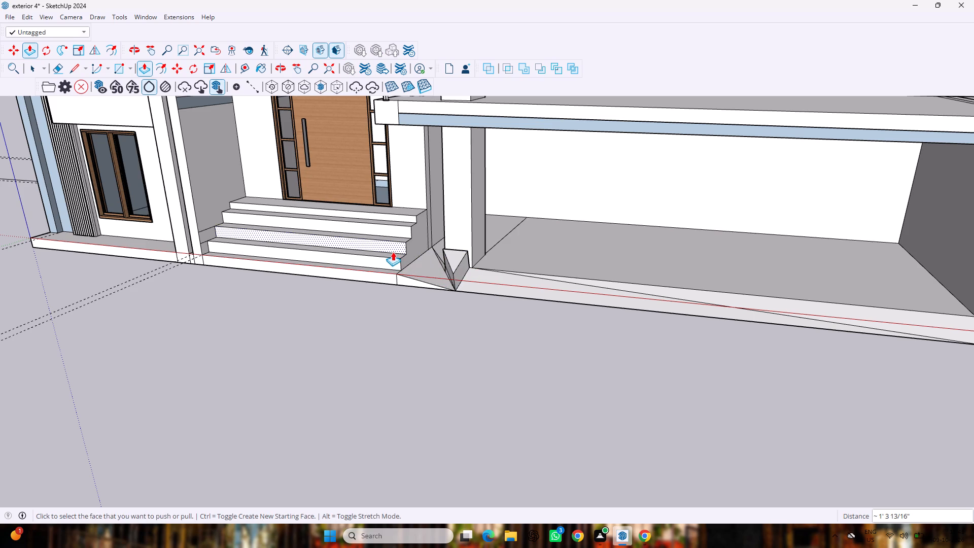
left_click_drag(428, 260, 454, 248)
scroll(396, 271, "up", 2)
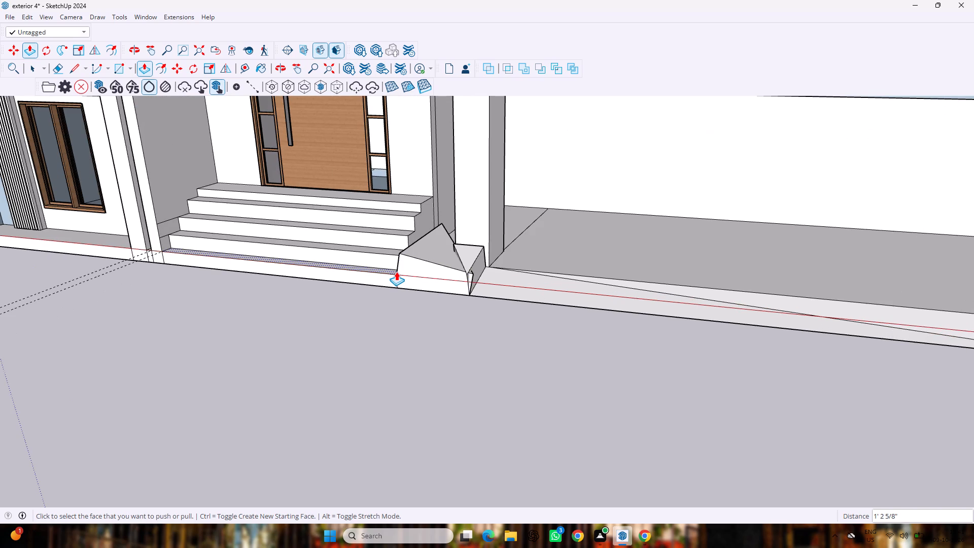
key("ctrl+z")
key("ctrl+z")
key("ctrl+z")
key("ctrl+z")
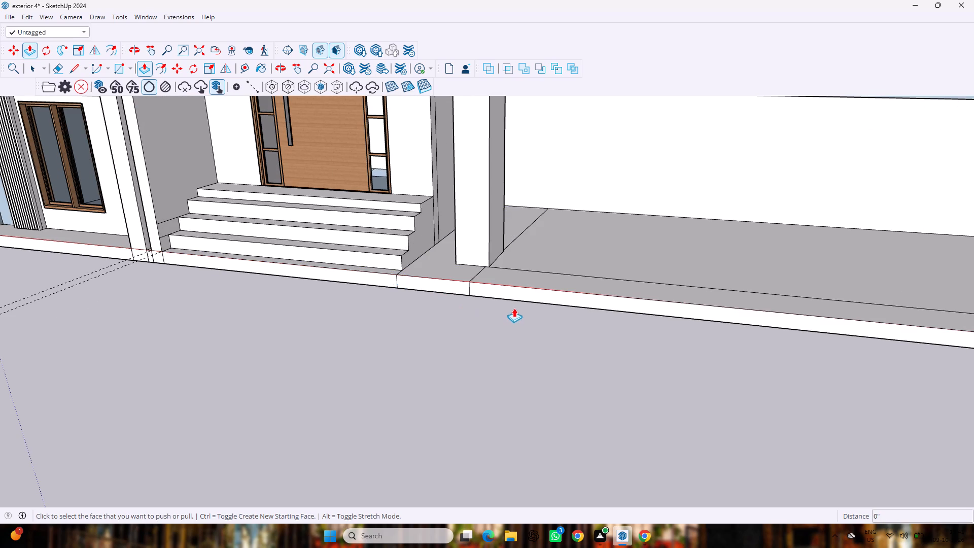
Undo the garage floor's front dividing lines and the 9" base extension under the side wall.
scroll(513, 299, "down", 12)
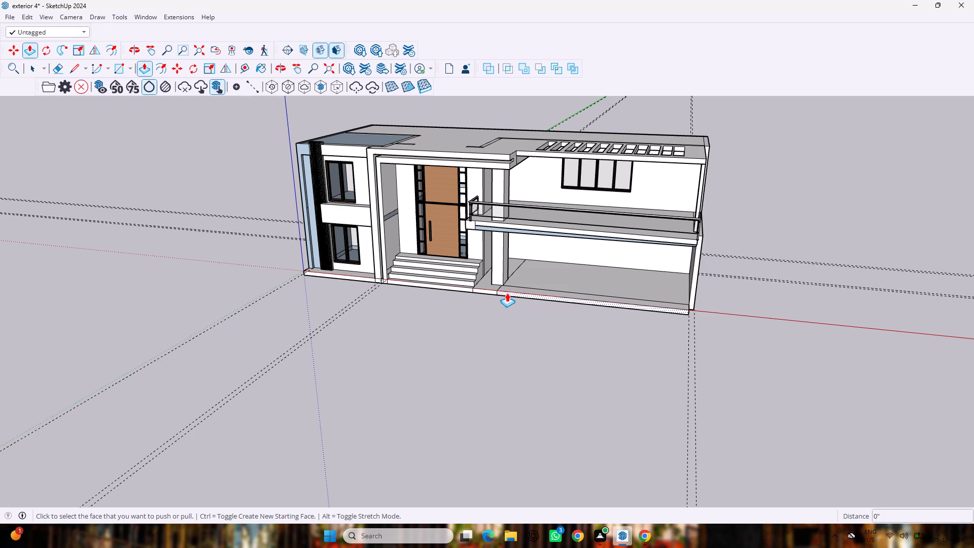
key("ctrl+z")
key("ctrl+z")
key("ctrl+z")
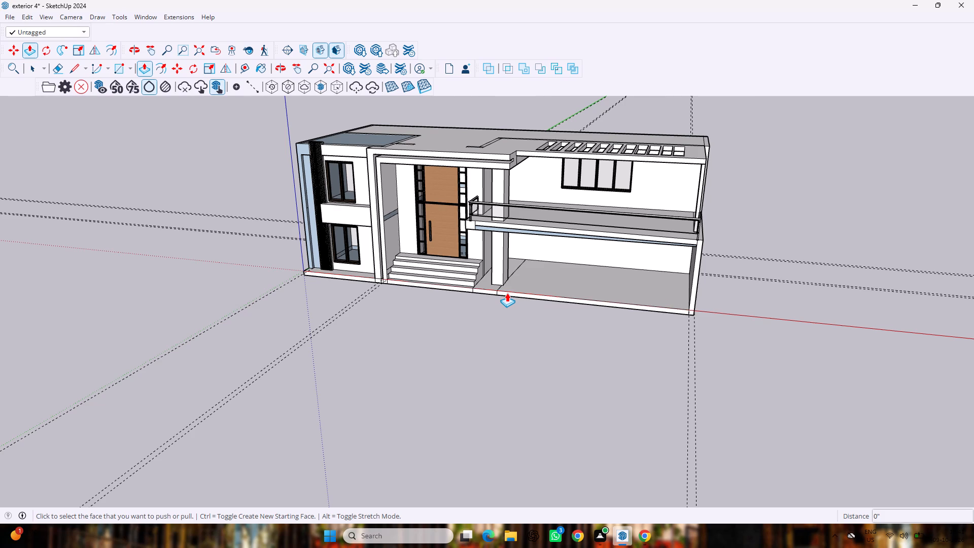
key("ctrl+z")
key("ctrl+z")
key("ctrl+z")
key("ctrl+z")
Extend the underside of the garage side wall down 9" to the bottom of the base.
key("space")
middle_click_drag(626, 290, 548, 260)
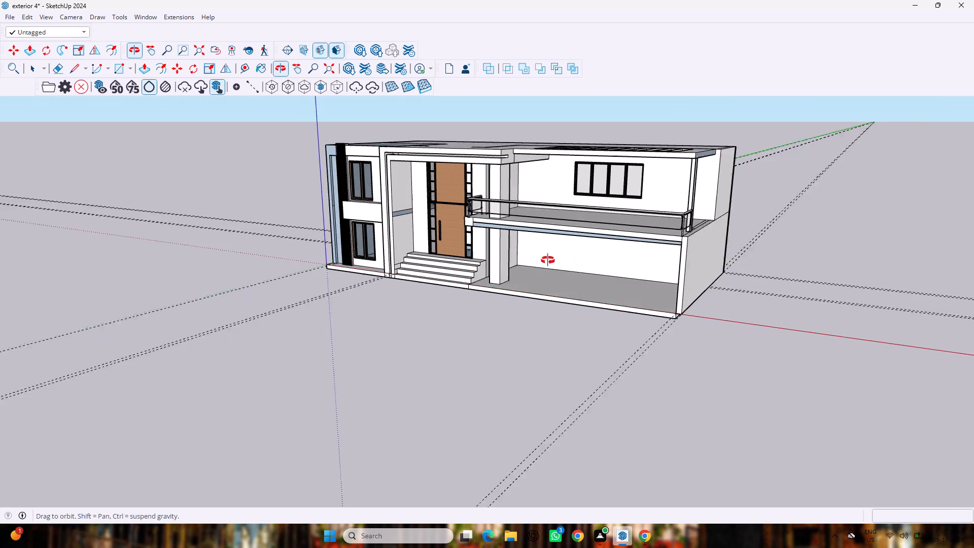
middle_click_drag(548, 260, 571, 284)
scroll(566, 283, "down", 3)
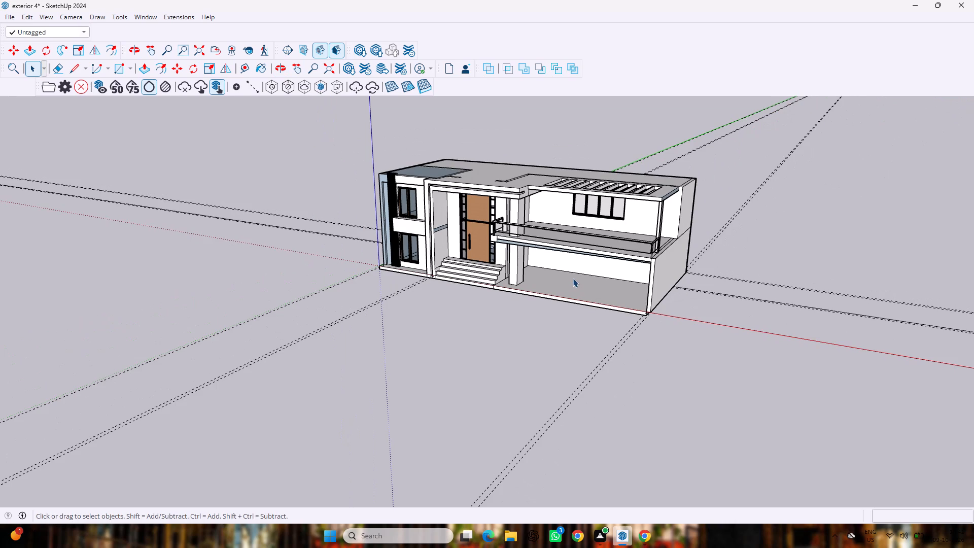
middle_click_drag(569, 278, 713, 252)
scroll(694, 252, "down", 1)
scroll(682, 246, "up", 3)
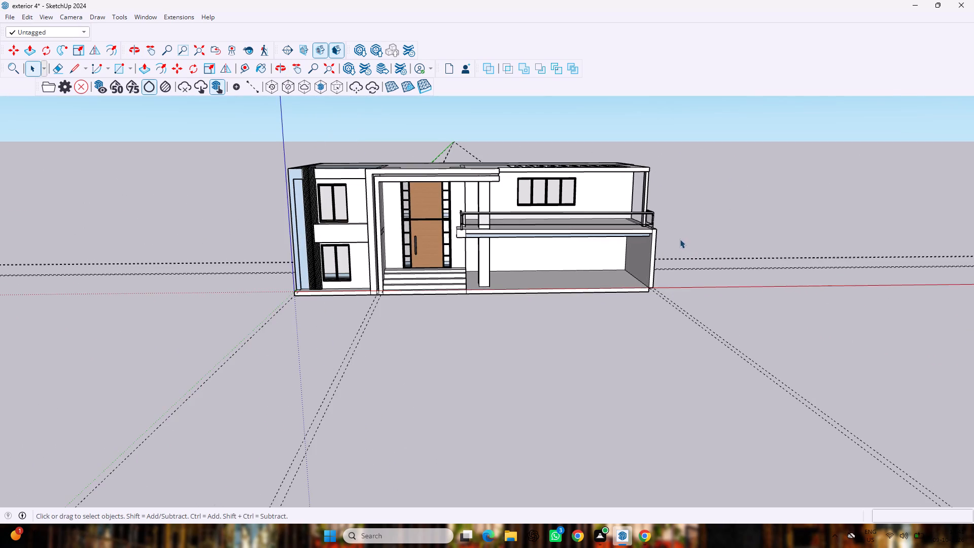
scroll(664, 238, "up", 1)
middle_click_drag(664, 240, 446, 76)
scroll(601, 129, "up", 1)
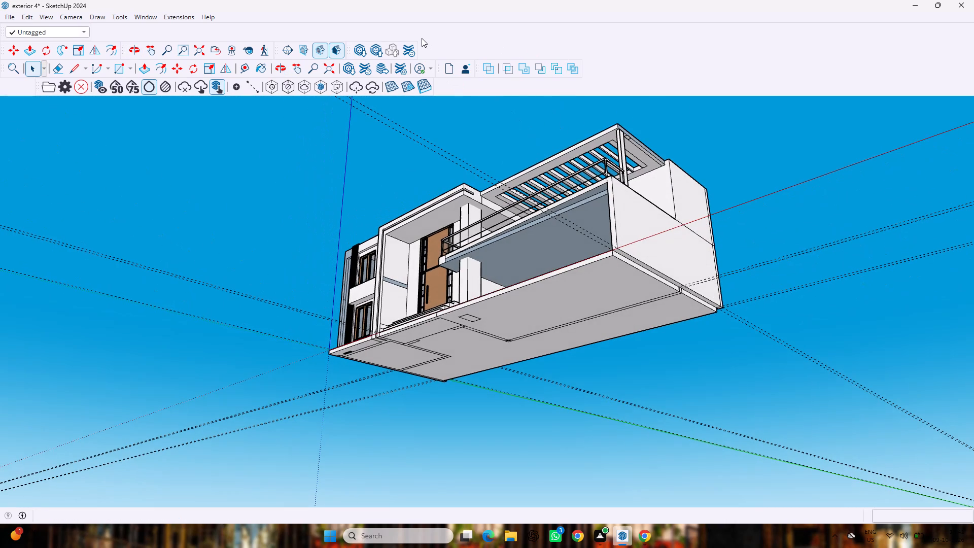
key("p")
scroll(625, 258, "up", 10)
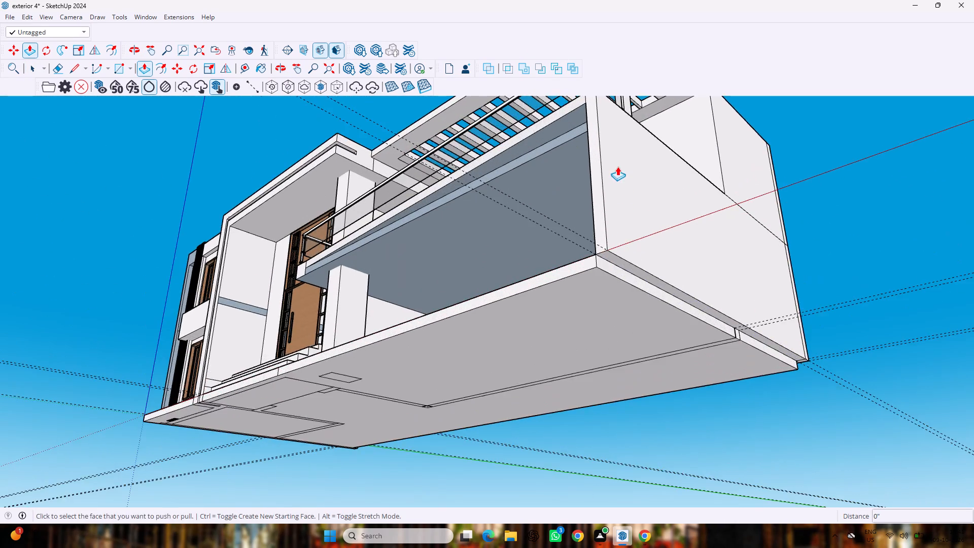
scroll(617, 166, "up", 3)
left_click_drag(610, 329, 588, 358)
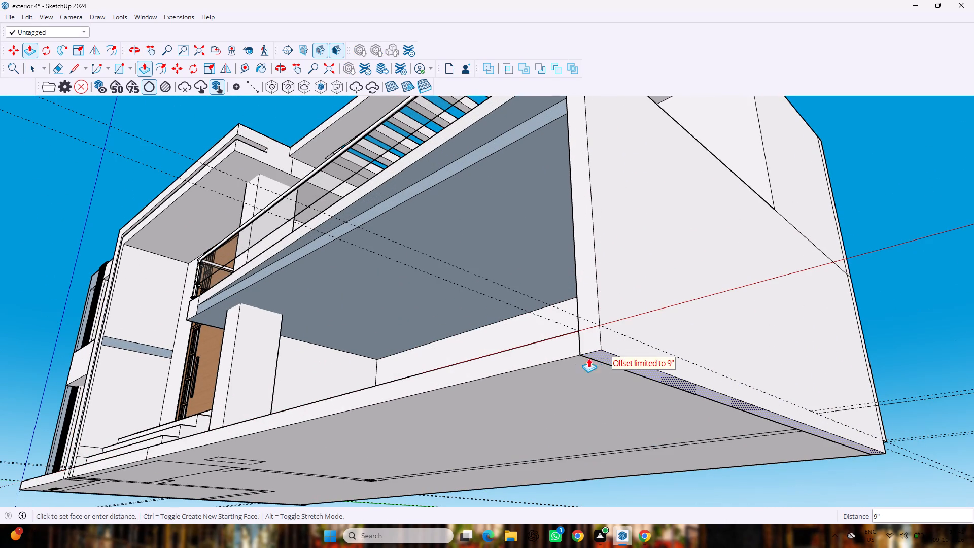
left_click_drag(588, 358, 563, 359)
left_click(562, 359)
key("Escape")
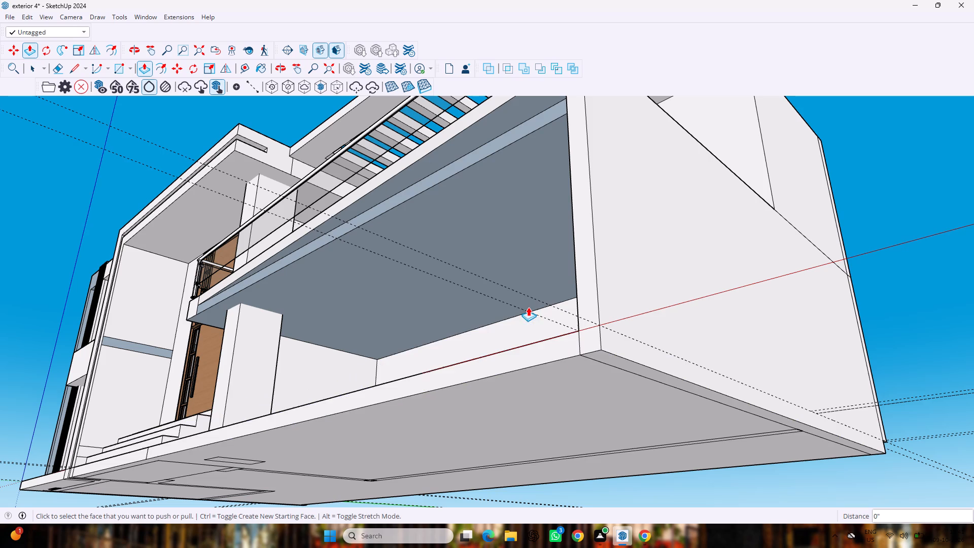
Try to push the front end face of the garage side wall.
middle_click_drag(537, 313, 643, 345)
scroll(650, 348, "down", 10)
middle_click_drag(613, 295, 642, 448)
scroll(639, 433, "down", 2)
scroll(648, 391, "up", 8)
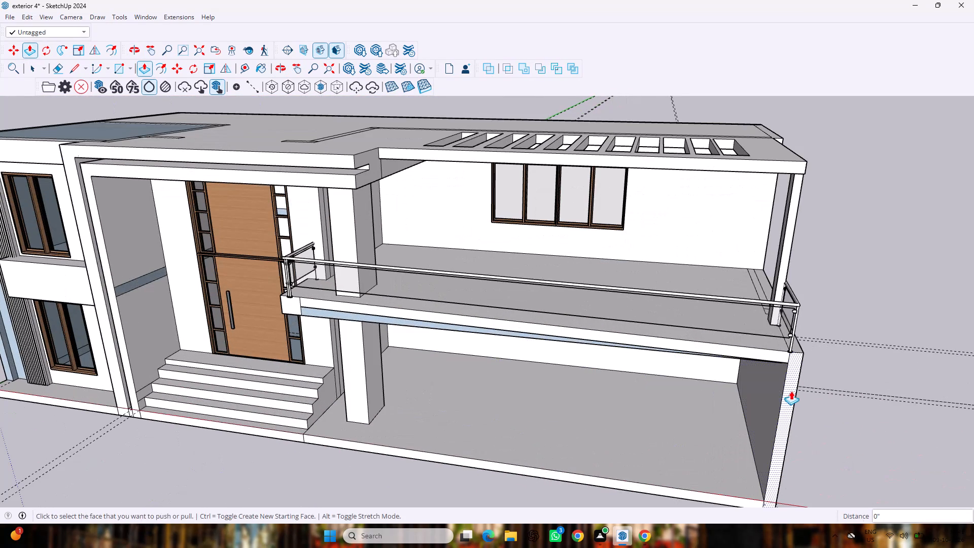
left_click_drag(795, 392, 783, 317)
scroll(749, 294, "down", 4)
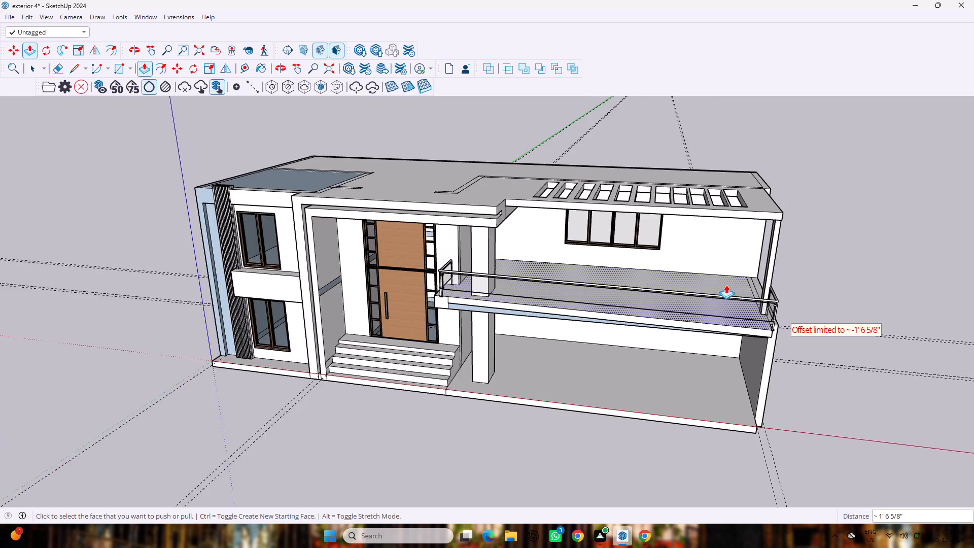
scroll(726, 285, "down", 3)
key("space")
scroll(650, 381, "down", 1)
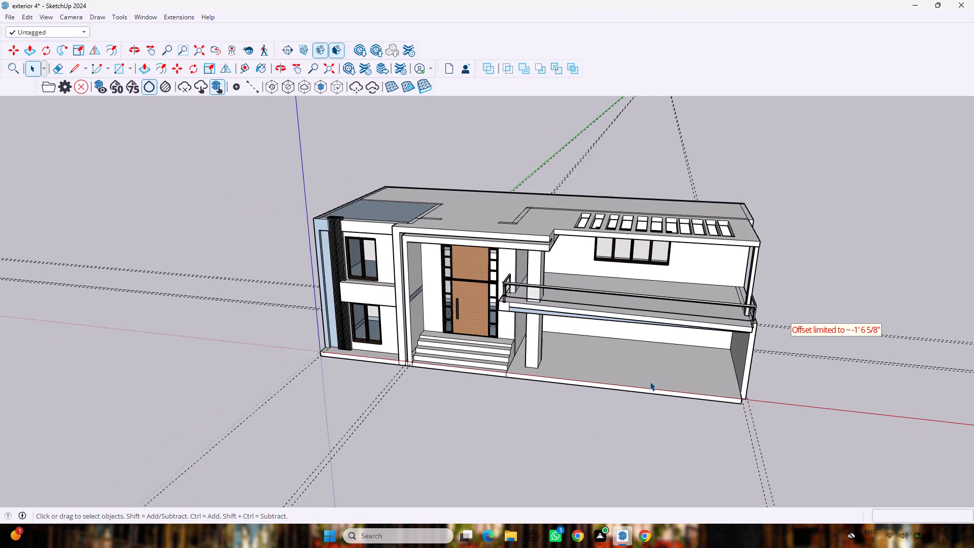
Erase the construction guides in front of the entrance frame and around the front corner of the window wing.
middle_click_drag(650, 383, 712, 347)
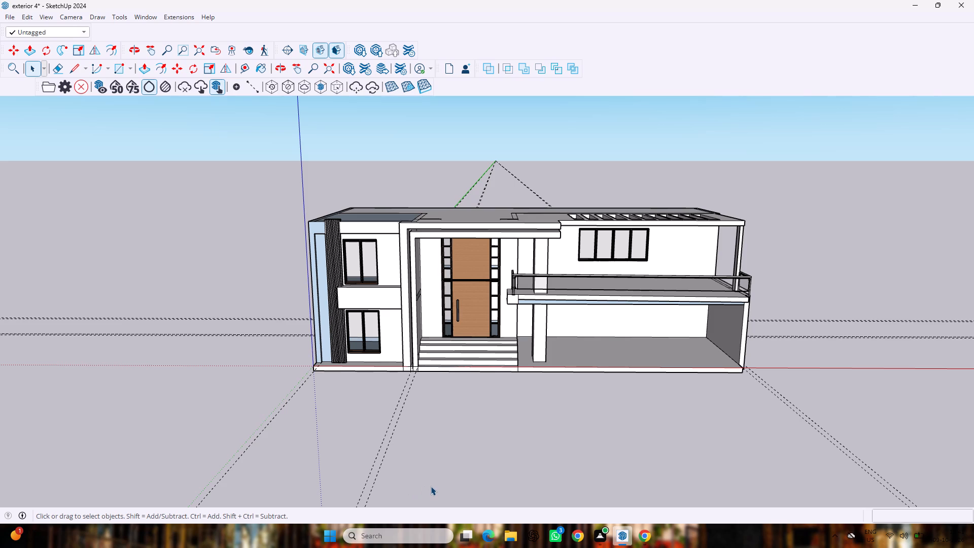
scroll(393, 383, "up", 3)
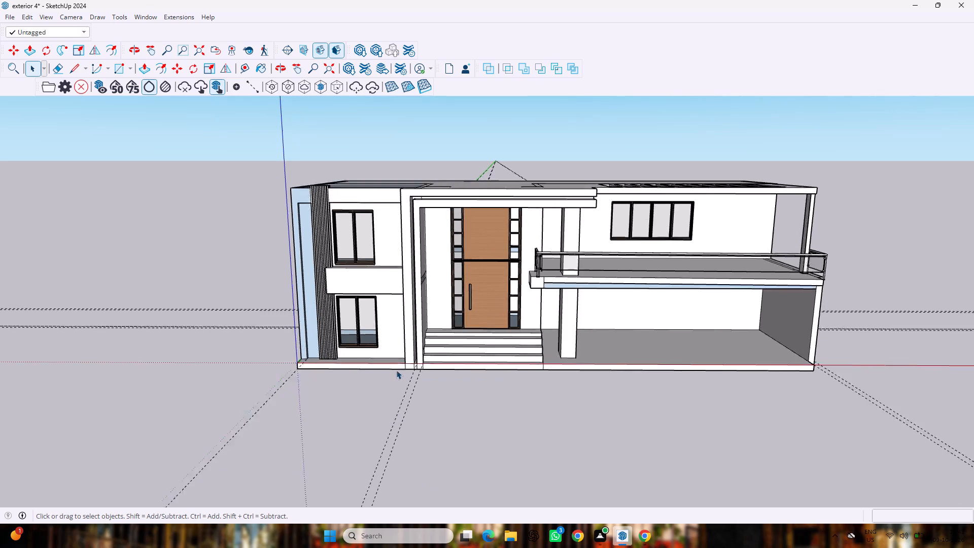
scroll(396, 370, "up", 9)
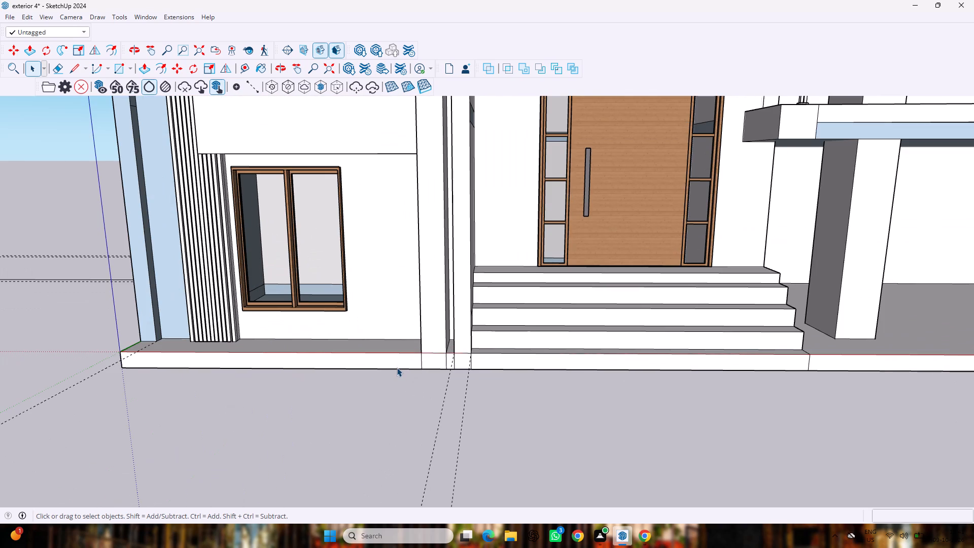
key("e")
left_click_drag(395, 405, 476, 475)
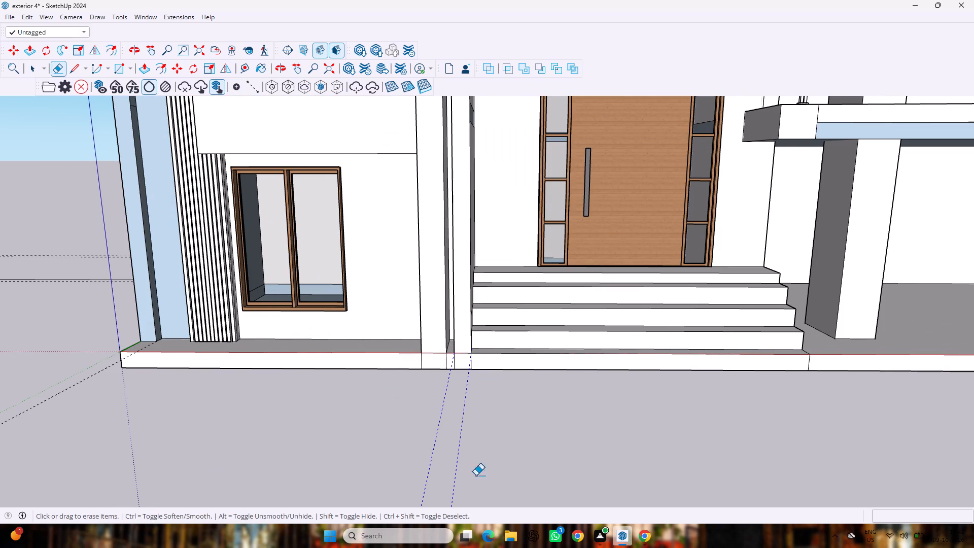
left_click_drag(476, 475, 481, 476)
left_click_drag(0, 402, 48, 421)
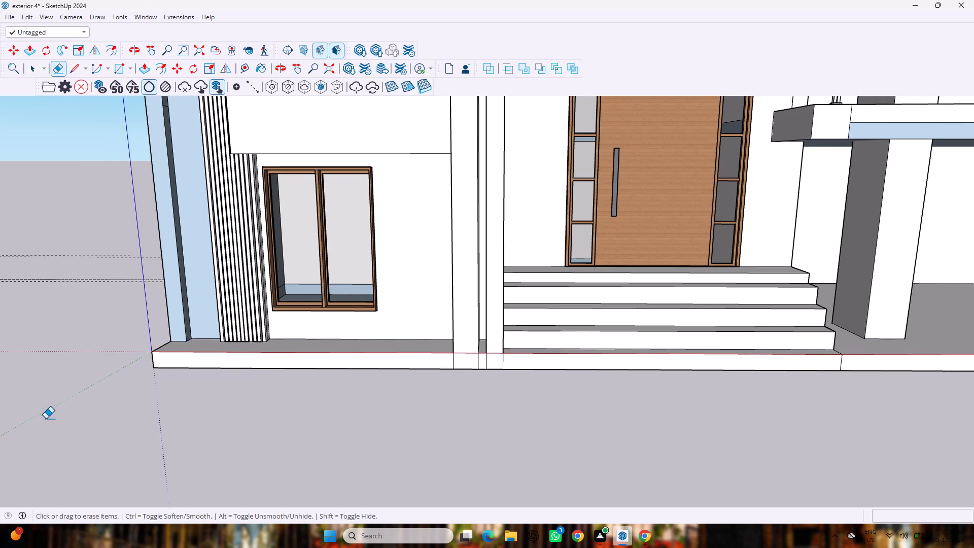
left_click_drag(100, 250, 103, 314)
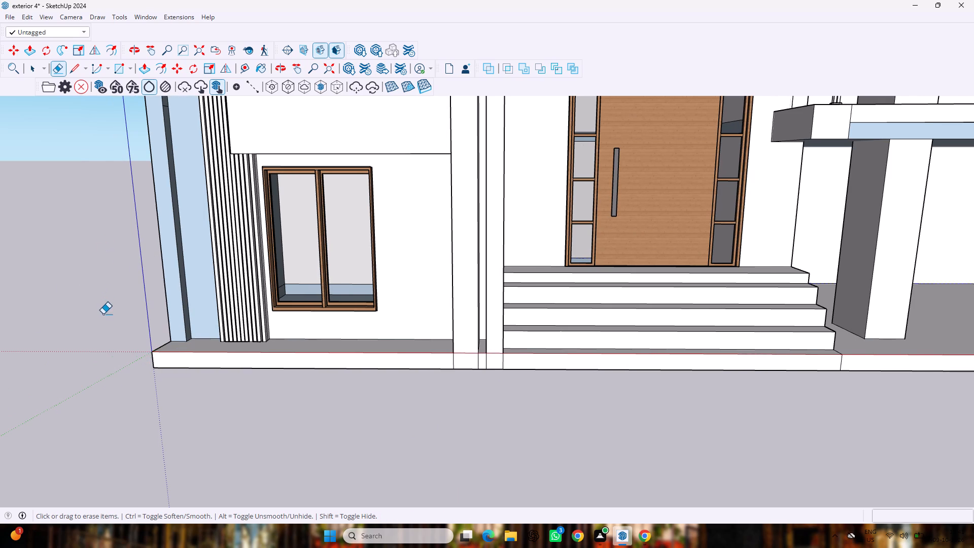
Draw a ground rectangle about 33' 5" by 5' in front of the garage, starting from the base's bottom edge beside the steps.
scroll(93, 322, "down", 8)
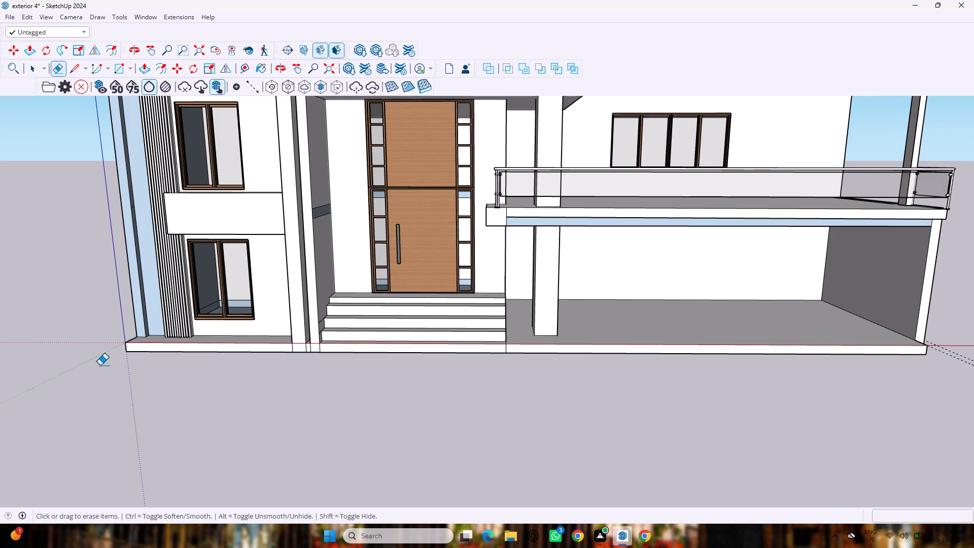
key("r")
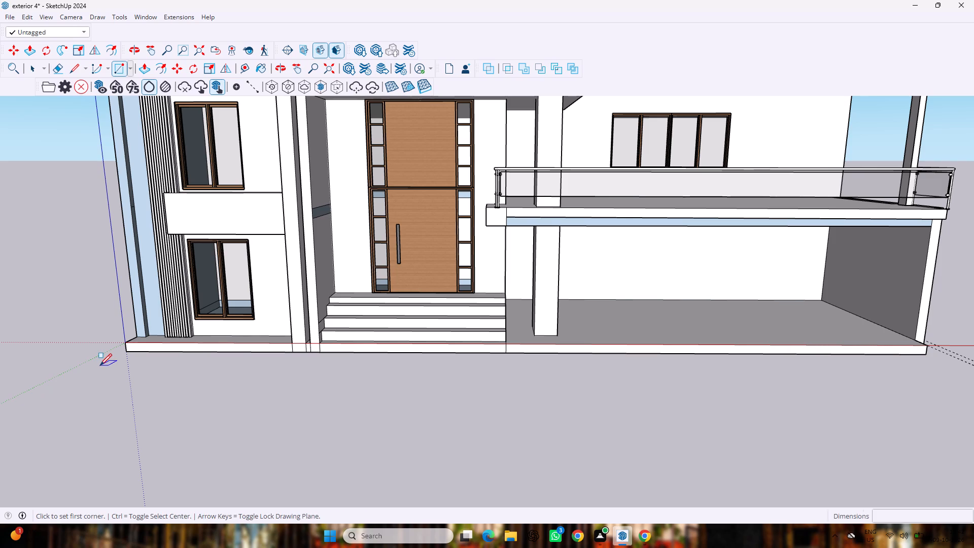
left_click(507, 355)
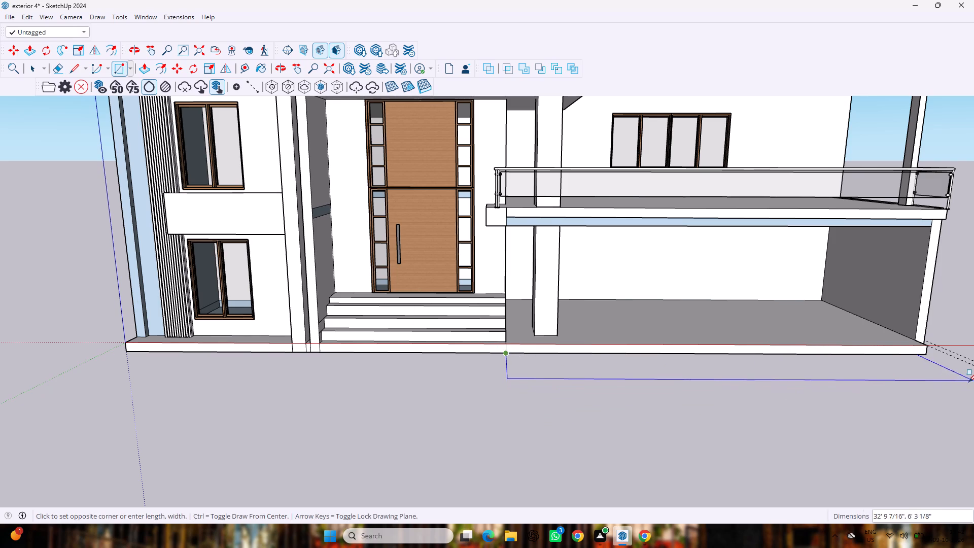
scroll(964, 379, "up", 5)
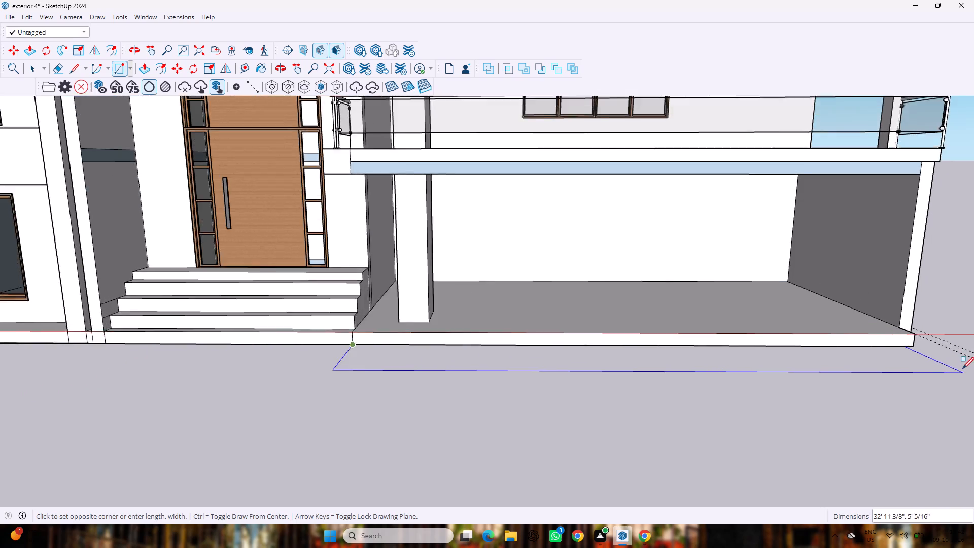
scroll(962, 369, "up", 1)
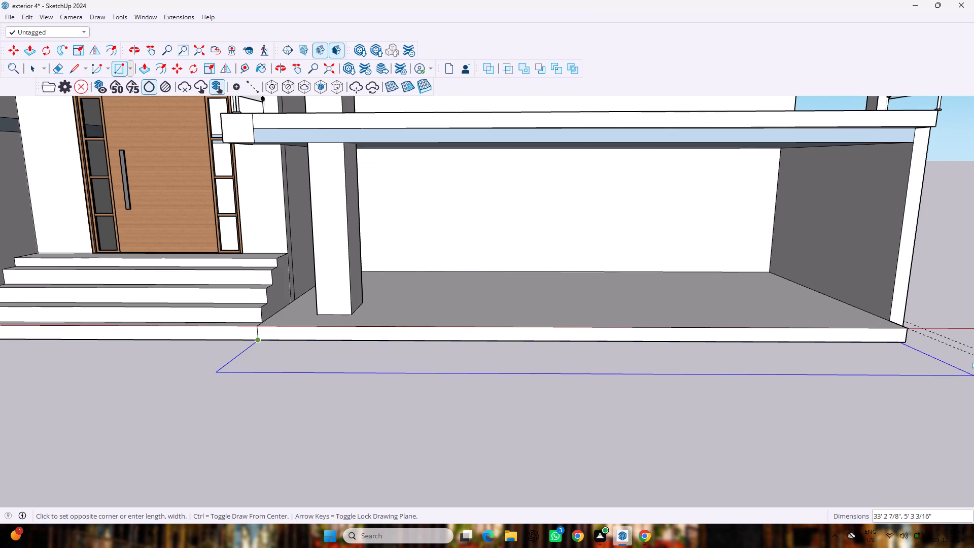
left_click(973, 373)
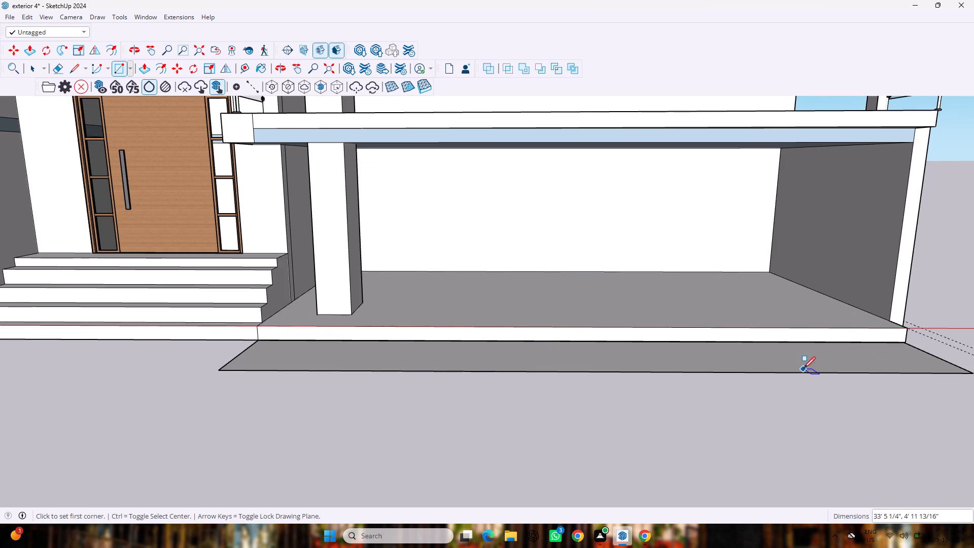
Push/Pull the ground rectangle in front of the garage up about 9" to the garage floor level.
middle_click_drag(804, 375, 801, 395)
key("p")
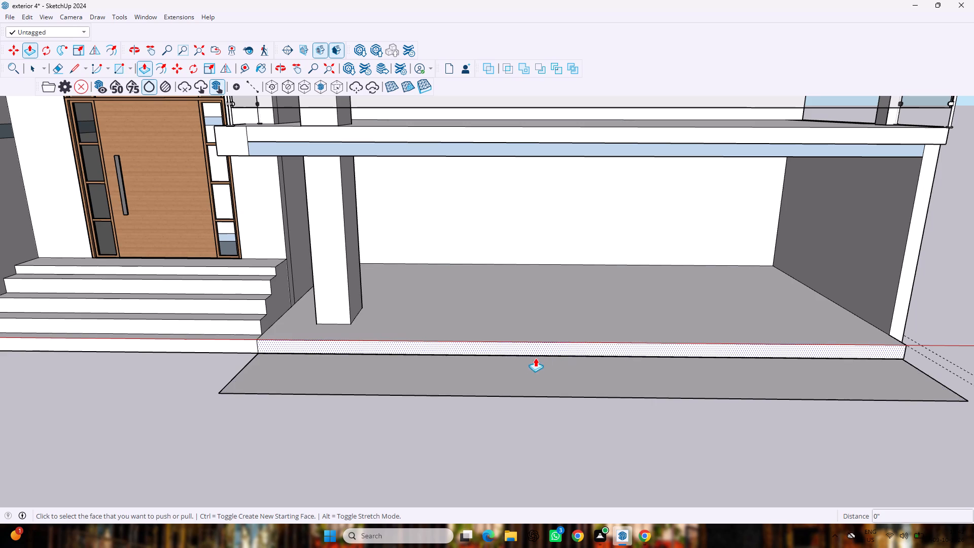
left_click_drag(530, 365, 511, 296)
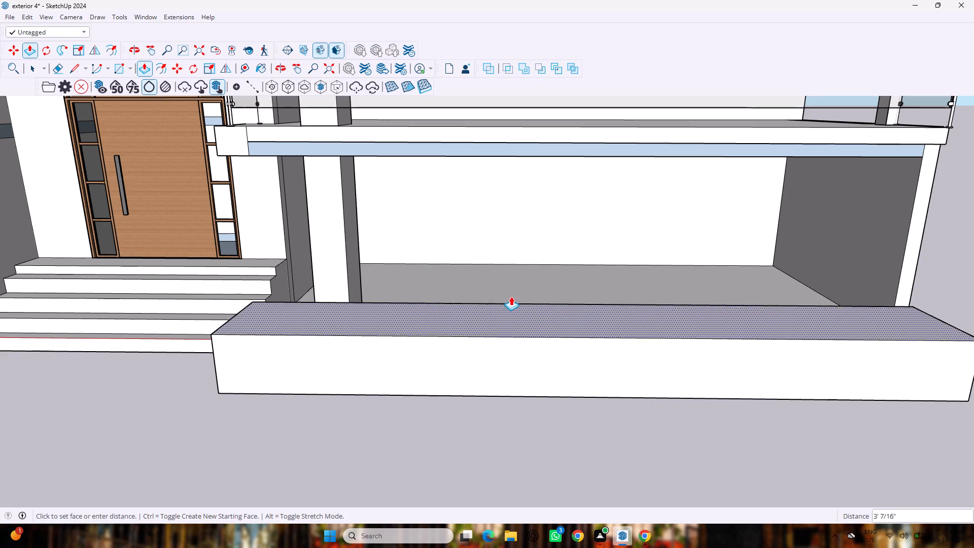
left_click_drag(511, 296, 214, 335)
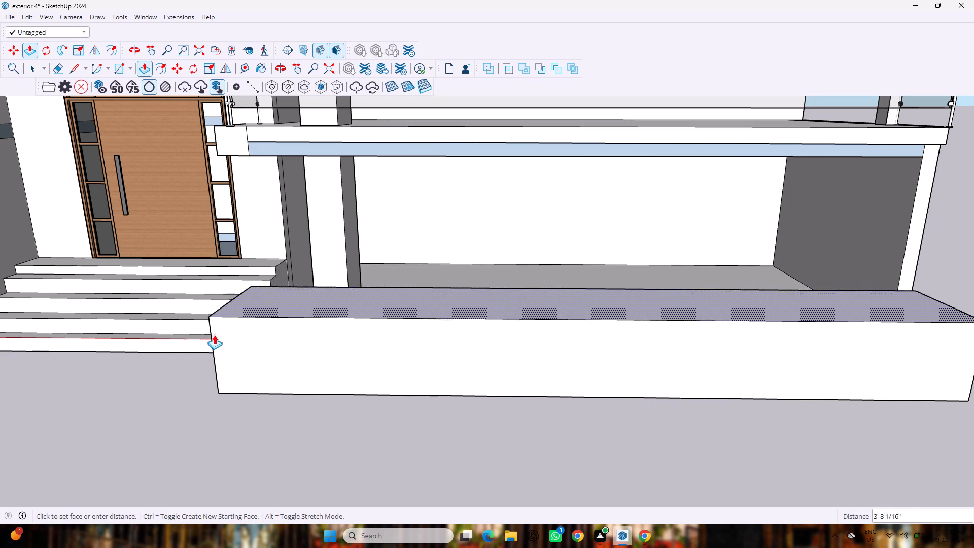
left_click_drag(214, 335, 397, 317)
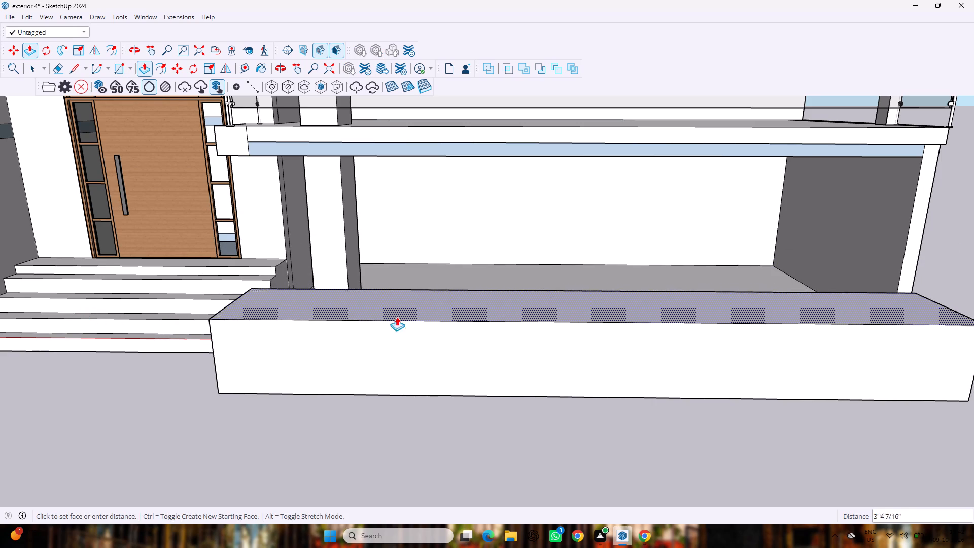
left_click_drag(397, 317, 811, 283)
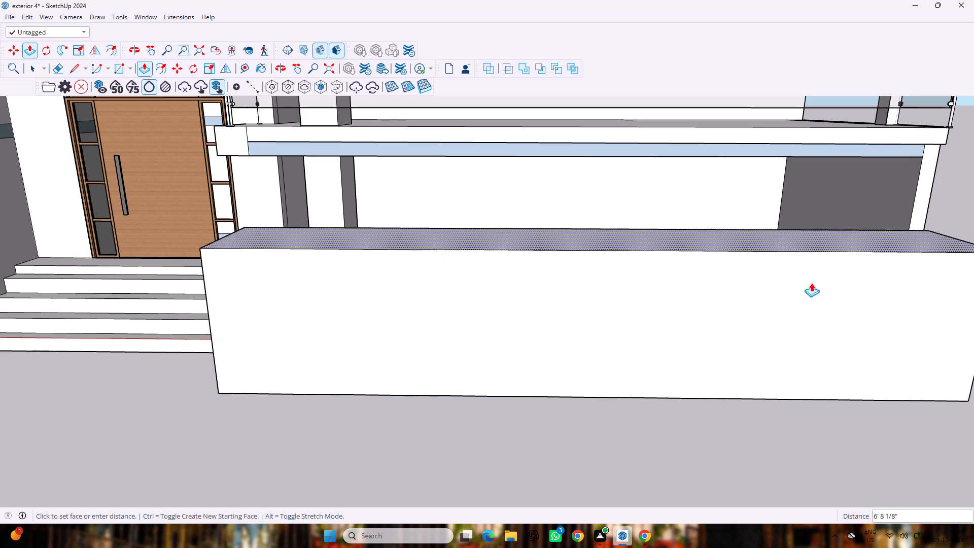
left_click_drag(811, 283, 202, 321)
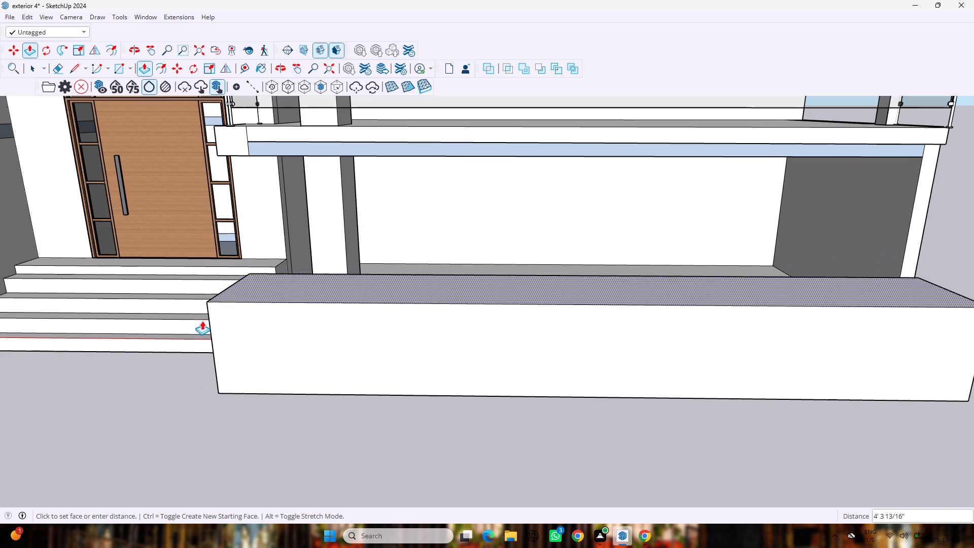
left_click_drag(202, 321, 291, 337)
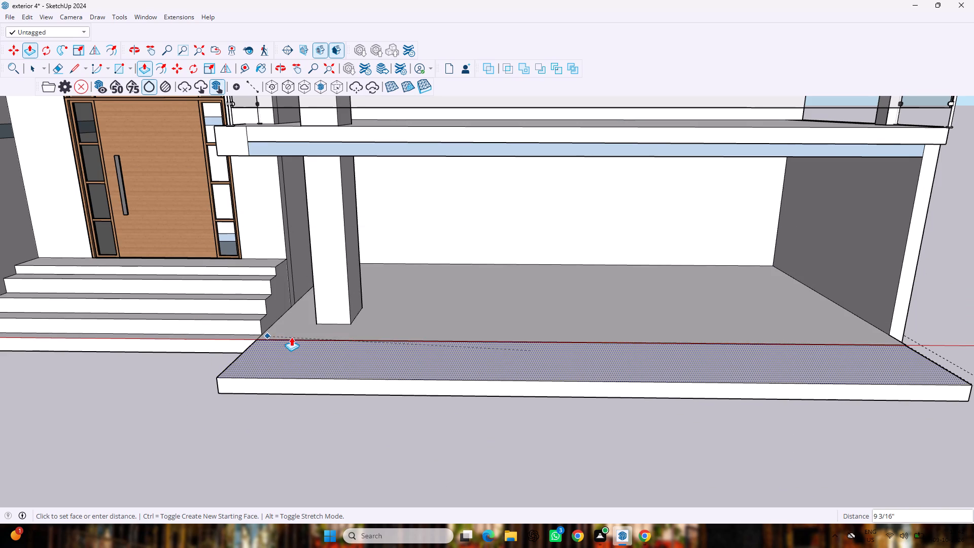
left_click_drag(291, 337, 318, 338)
left_click(318, 338)
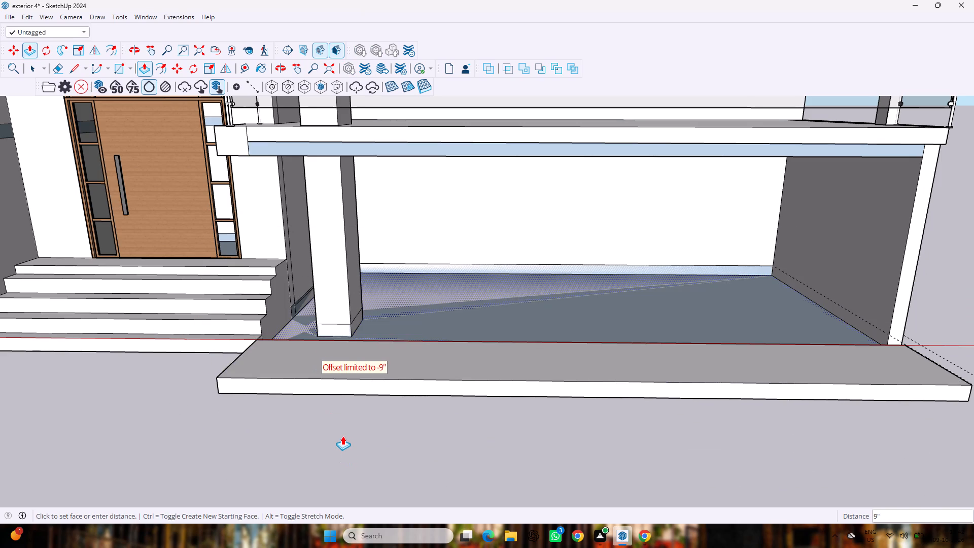
key("Escape")
key("space")
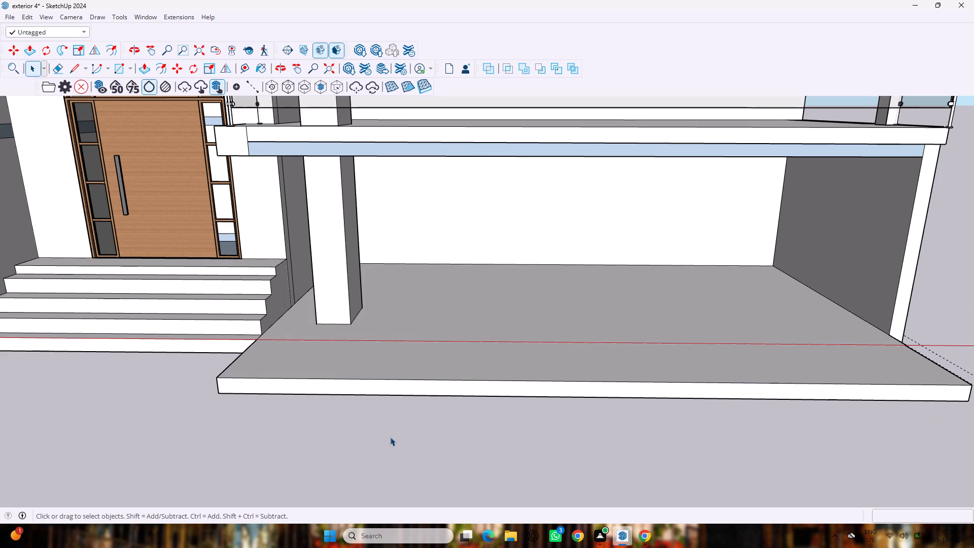
Move the garage block's top front edge down to its bottom edge to slope it into a ramp.
type("pm")
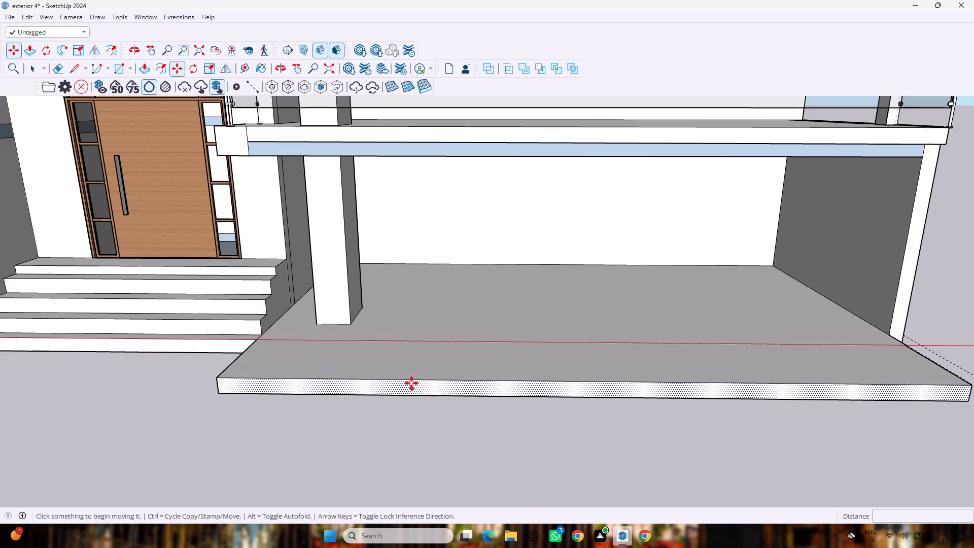
left_click_drag(411, 383, 409, 396)
scroll(405, 404, "down", 7)
key("space")
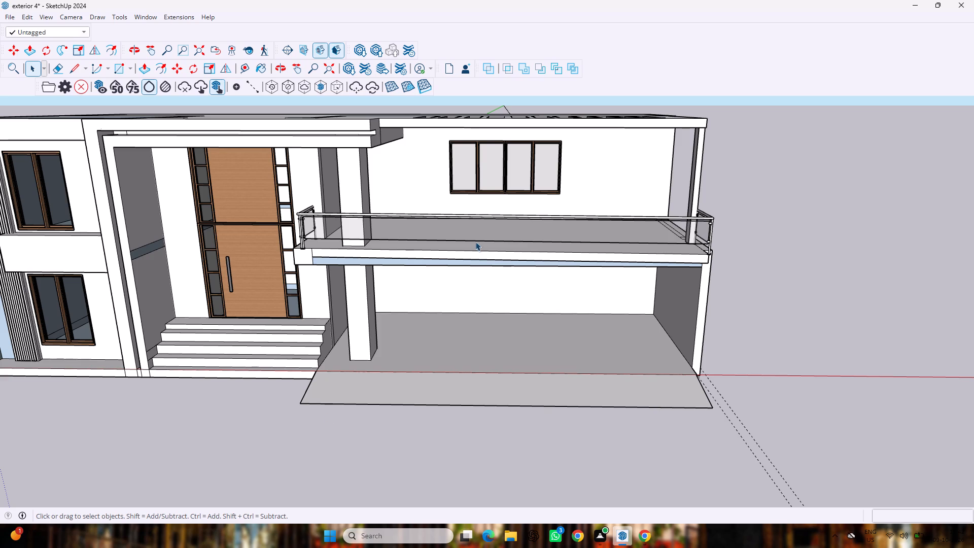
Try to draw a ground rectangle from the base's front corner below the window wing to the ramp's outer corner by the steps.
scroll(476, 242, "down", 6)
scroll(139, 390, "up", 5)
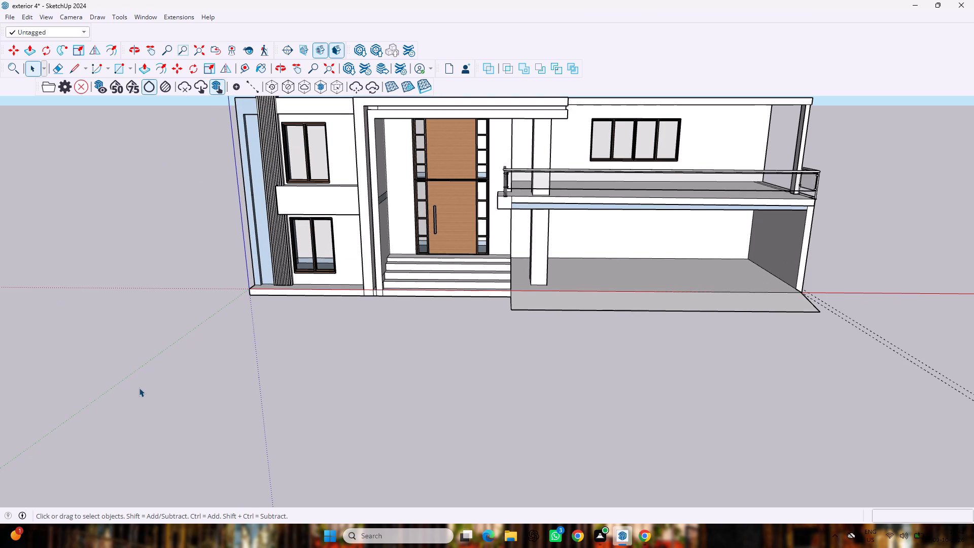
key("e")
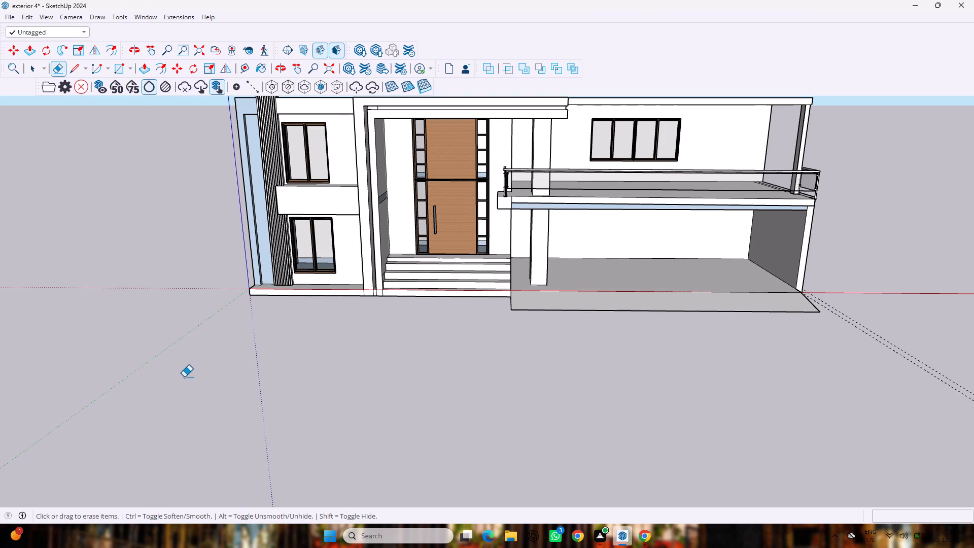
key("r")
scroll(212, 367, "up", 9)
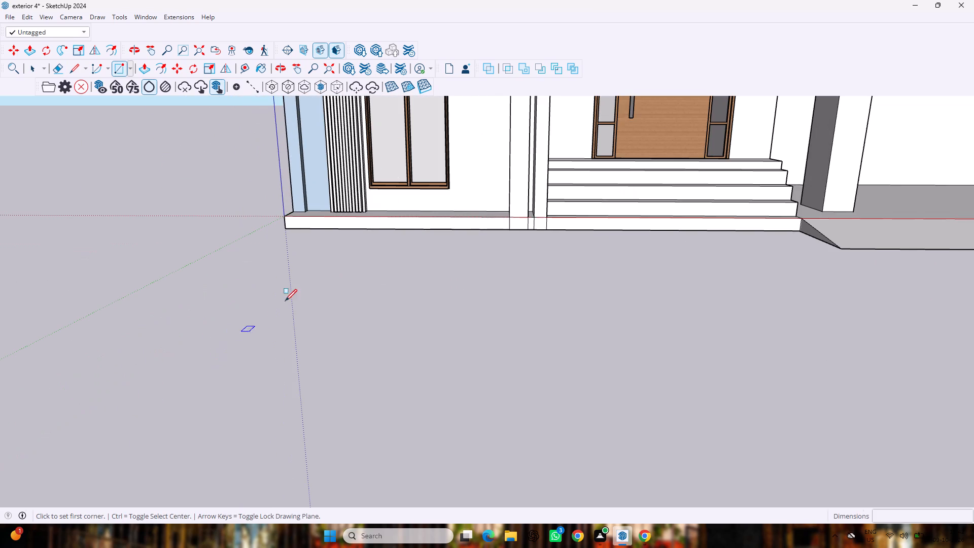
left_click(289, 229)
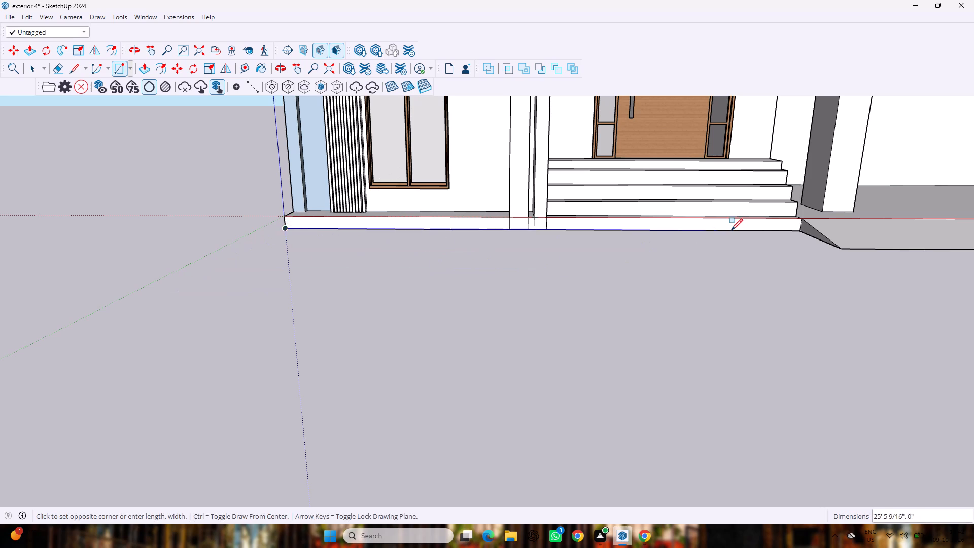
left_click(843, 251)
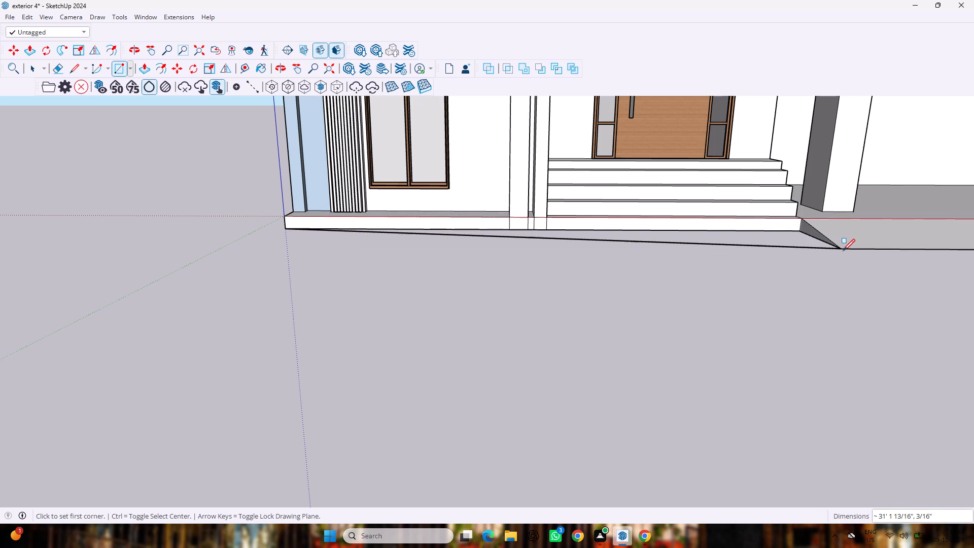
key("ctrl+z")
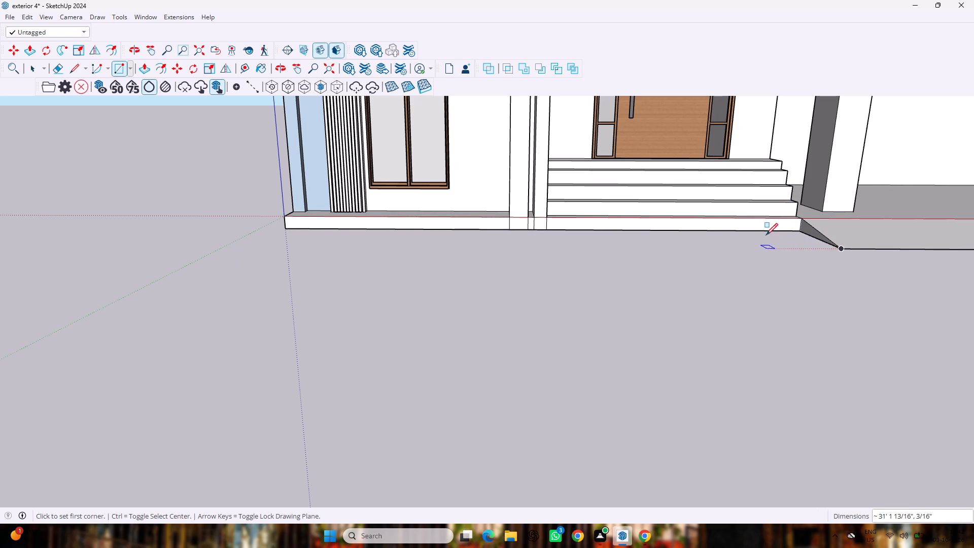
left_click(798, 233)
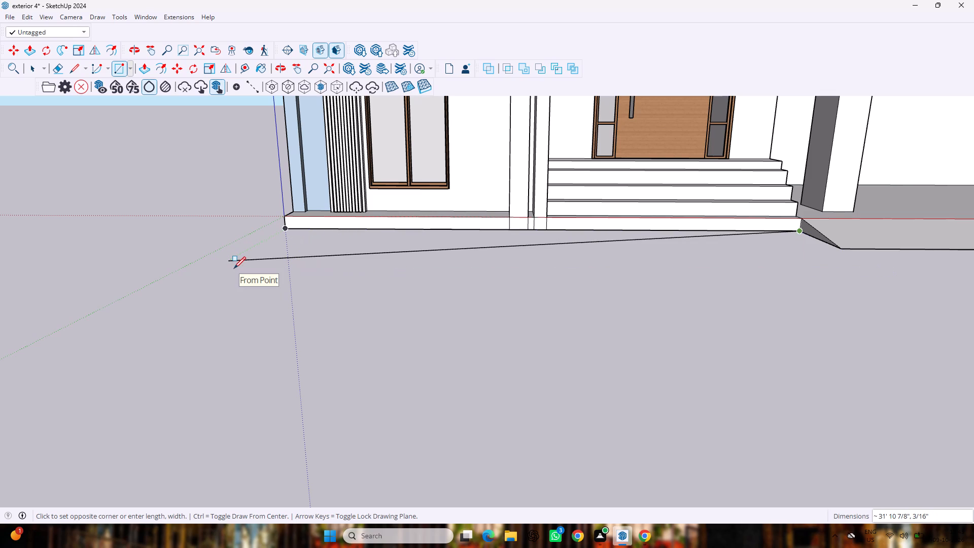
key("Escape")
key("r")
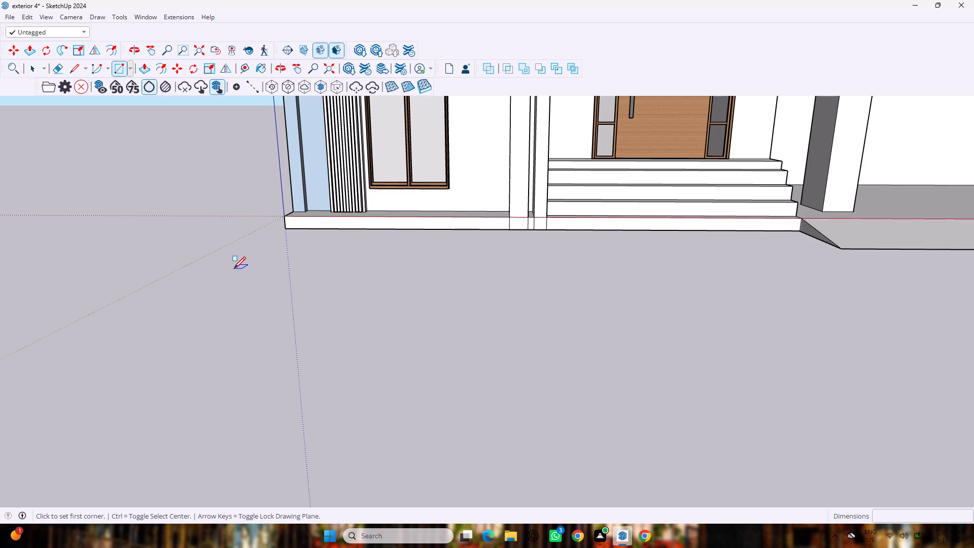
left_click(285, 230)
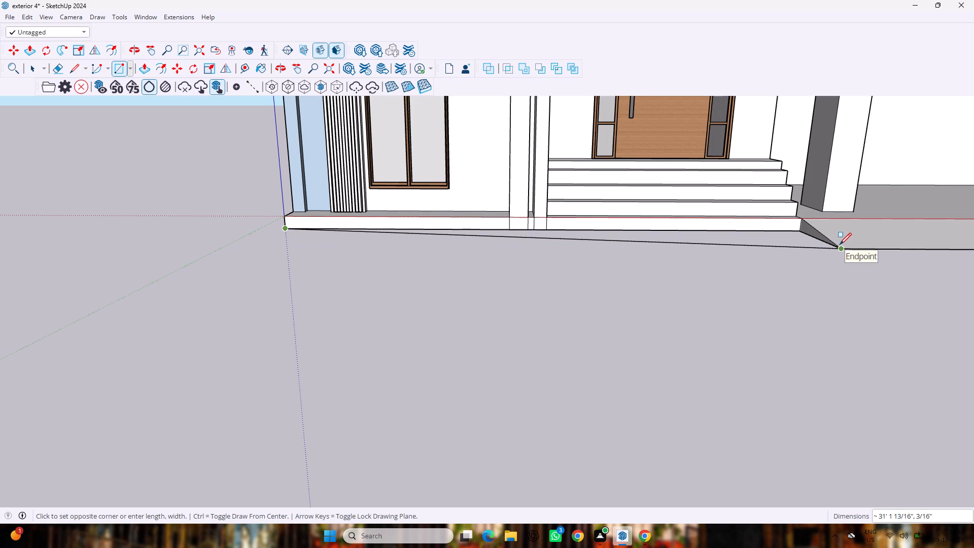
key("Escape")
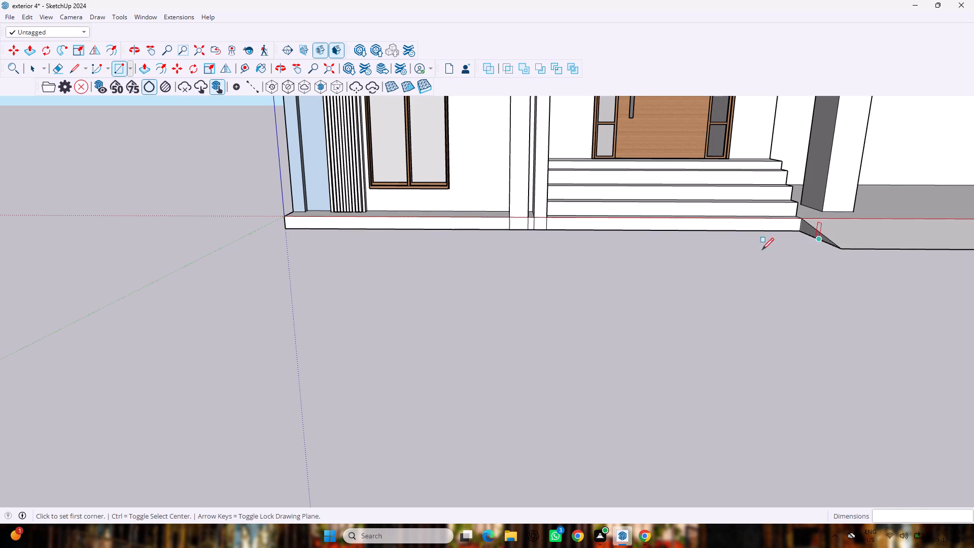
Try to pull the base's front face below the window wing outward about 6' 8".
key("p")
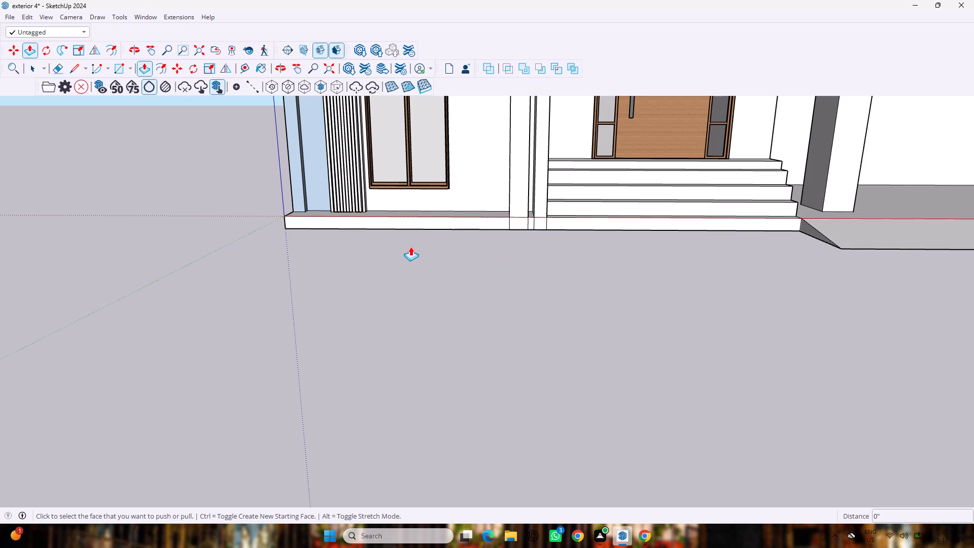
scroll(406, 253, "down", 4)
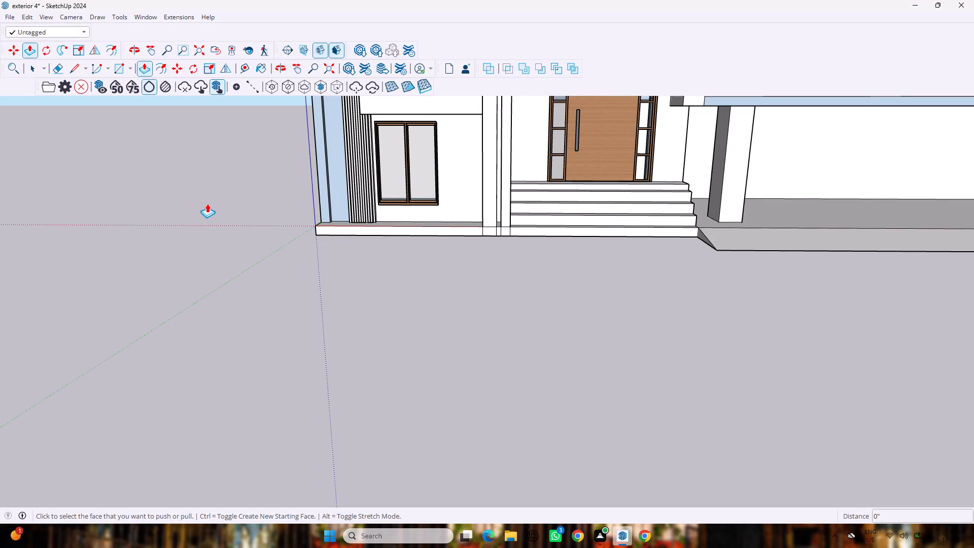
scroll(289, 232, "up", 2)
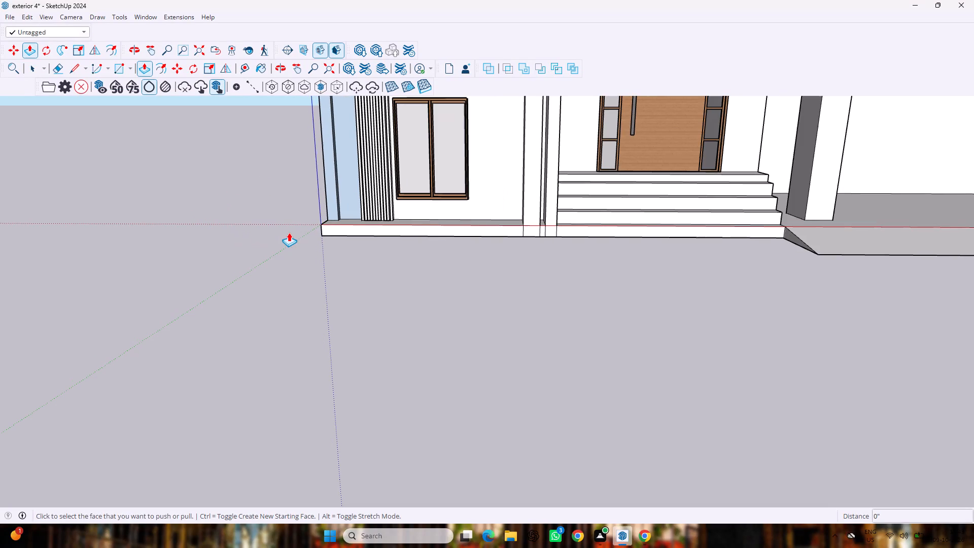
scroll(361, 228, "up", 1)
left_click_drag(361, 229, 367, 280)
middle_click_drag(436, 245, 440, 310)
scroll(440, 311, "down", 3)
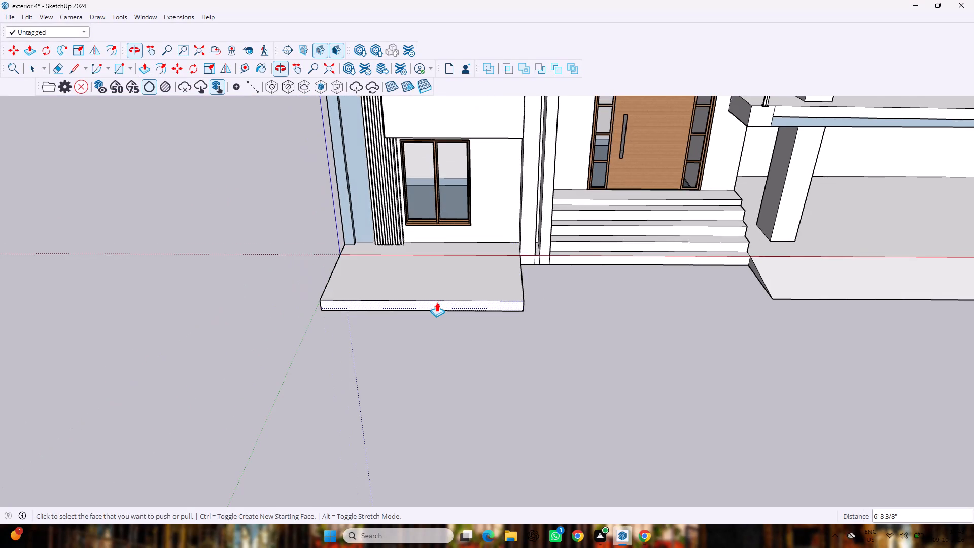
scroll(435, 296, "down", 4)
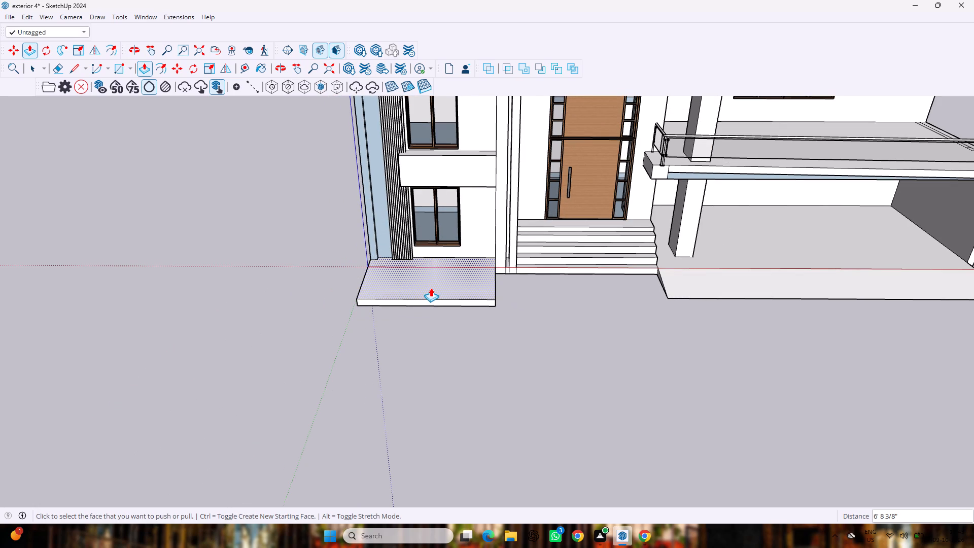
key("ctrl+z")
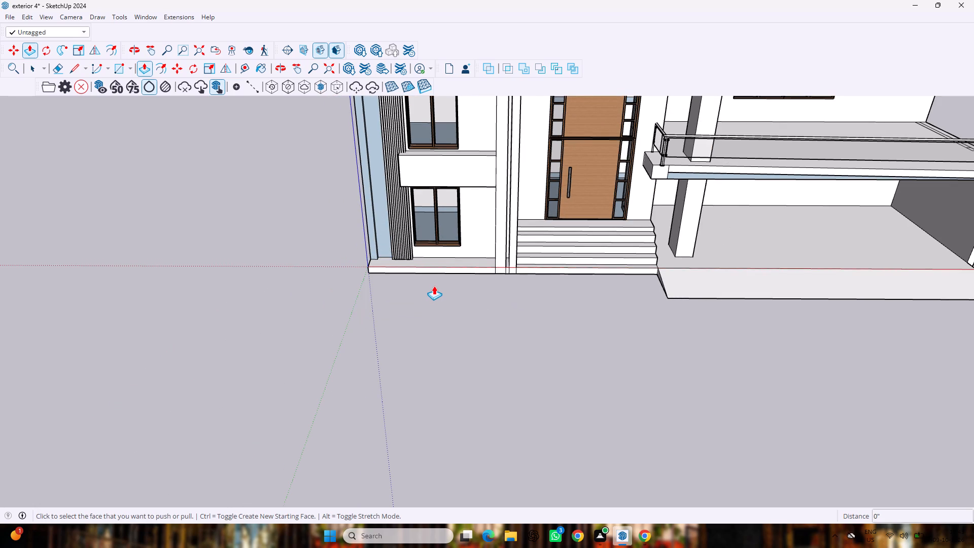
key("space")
Examine the house's front facade, roof and garage ramp from several angles and distances.
scroll(424, 280, "down", 3)
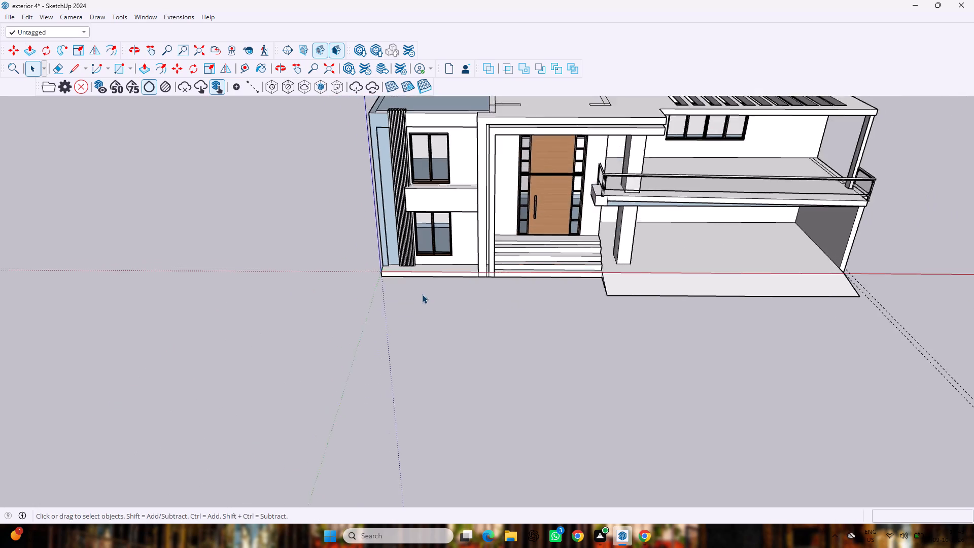
scroll(422, 294, "down", 5)
middle_click_drag(428, 291, 577, 256)
scroll(576, 261, "down", 1)
scroll(568, 333, "up", 1)
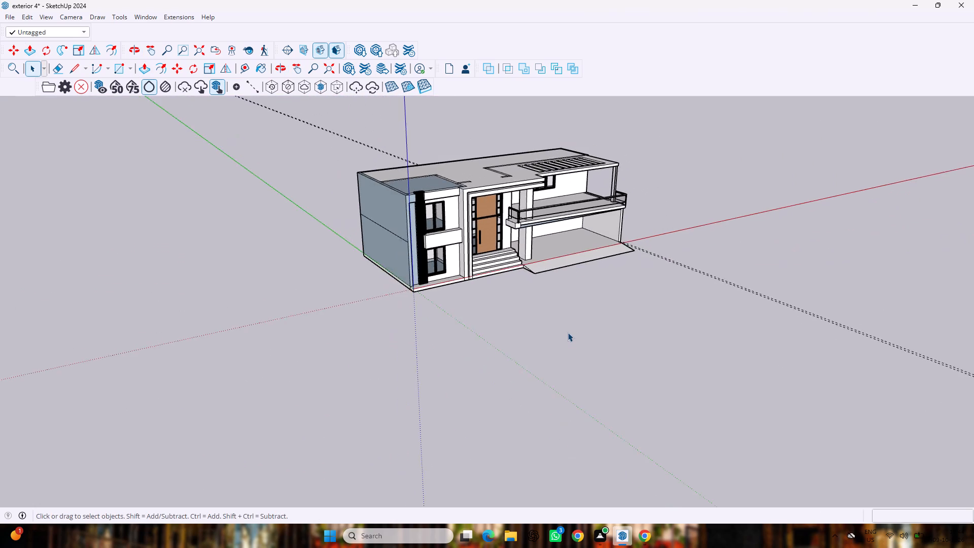
scroll(568, 332, "up", 2)
scroll(559, 316, "down", 3)
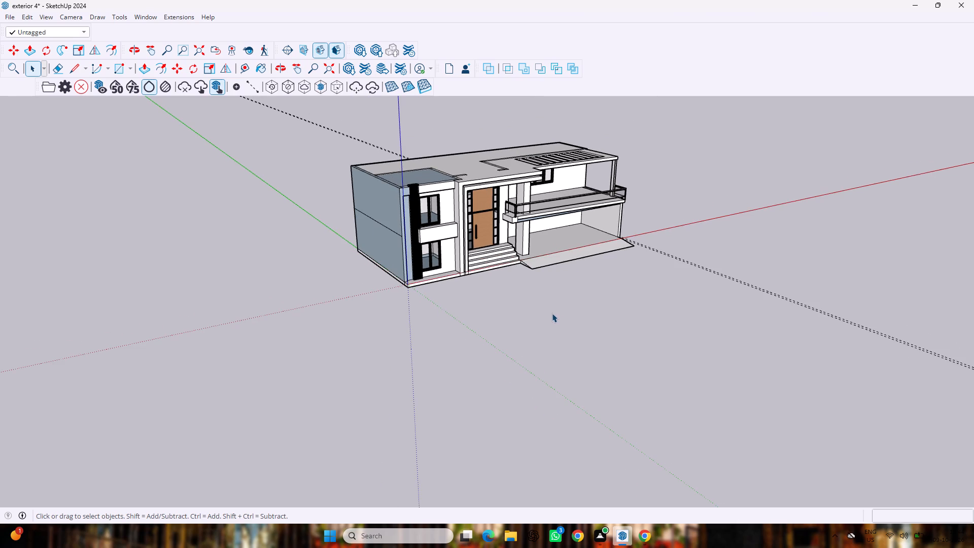
scroll(548, 311, "down", 4)
middle_click_drag(565, 310, 489, 246)
scroll(565, 307, "up", 1)
scroll(462, 233, "up", 4)
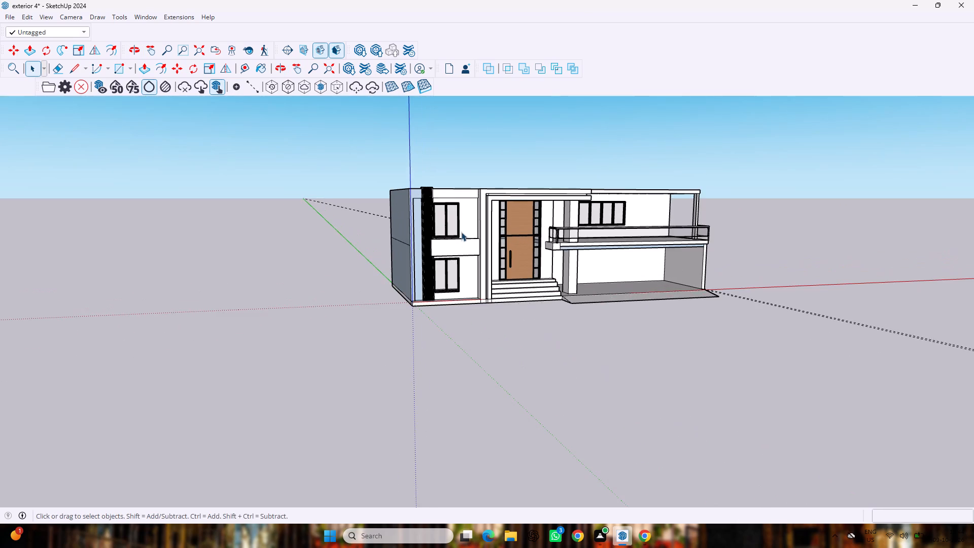
scroll(461, 232, "down", 5)
scroll(458, 232, "up", 1)
middle_click_drag(458, 232, 455, 292)
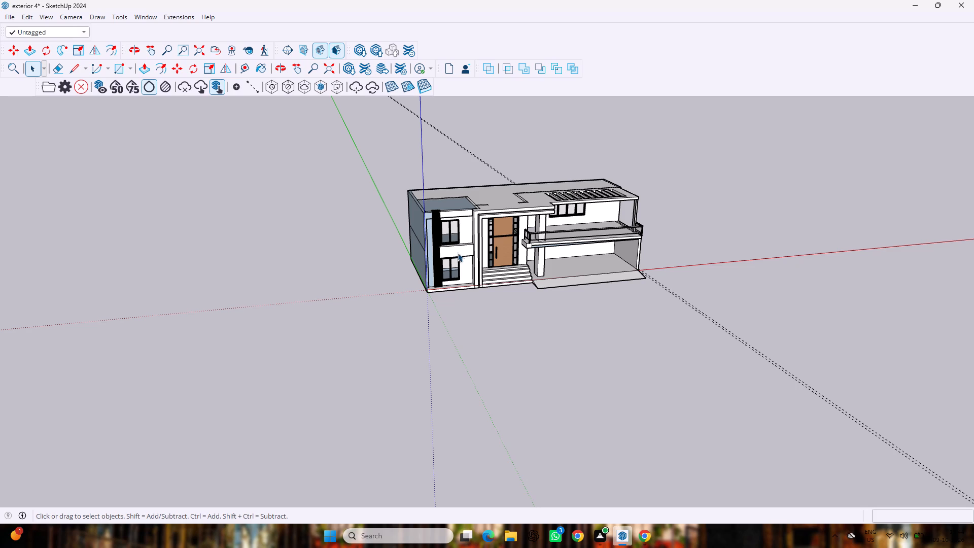
middle_click_drag(375, 261, 375, 174)
scroll(531, 217, "up", 2)
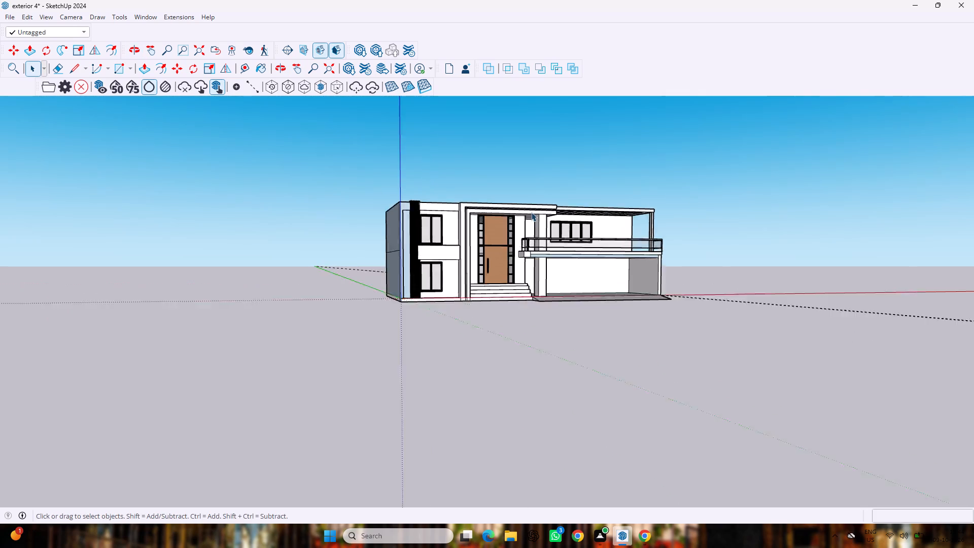
scroll(531, 212, "up", 5)
middle_click_drag(463, 163, 464, 222)
scroll(357, 236, "up", 3)
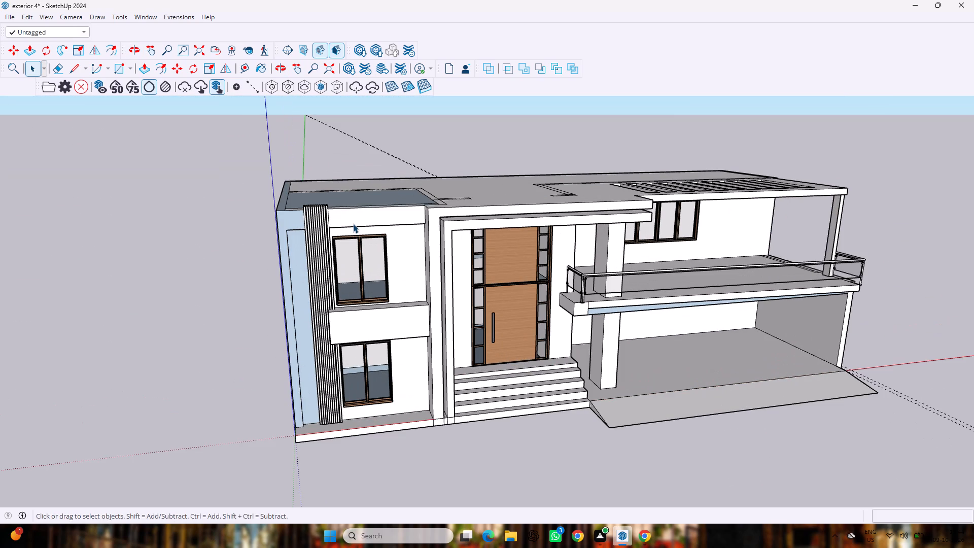
scroll(353, 223, "up", 2)
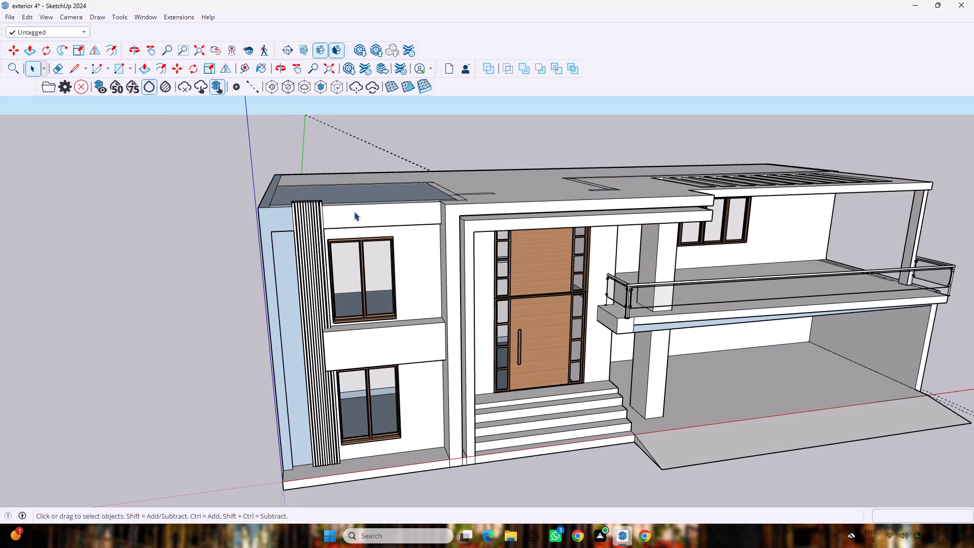
Raise the main roof's top face slightly so it stands above the strips around the window wing's roof recess.
scroll(355, 212, "up", 3)
middle_click_drag(356, 212, 241, 164)
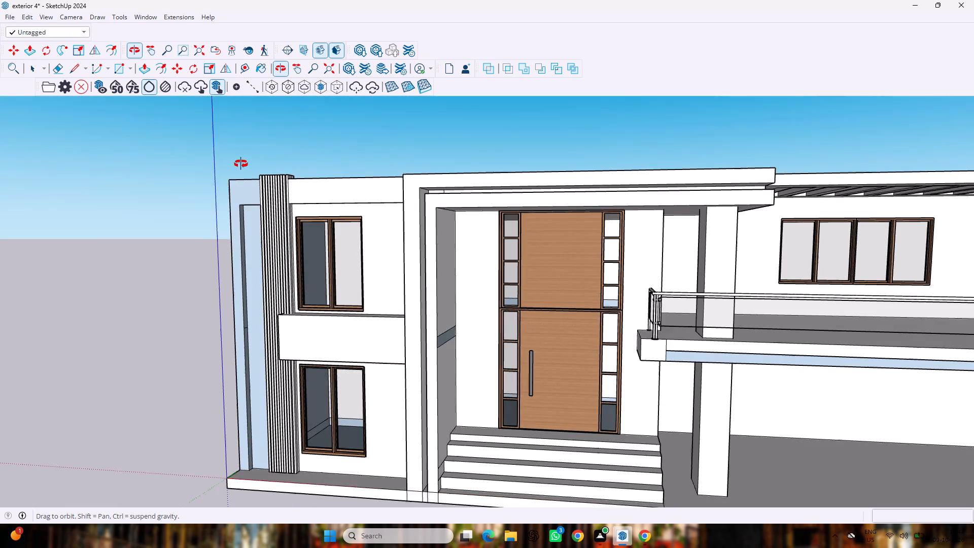
middle_click_drag(241, 164, 344, 280)
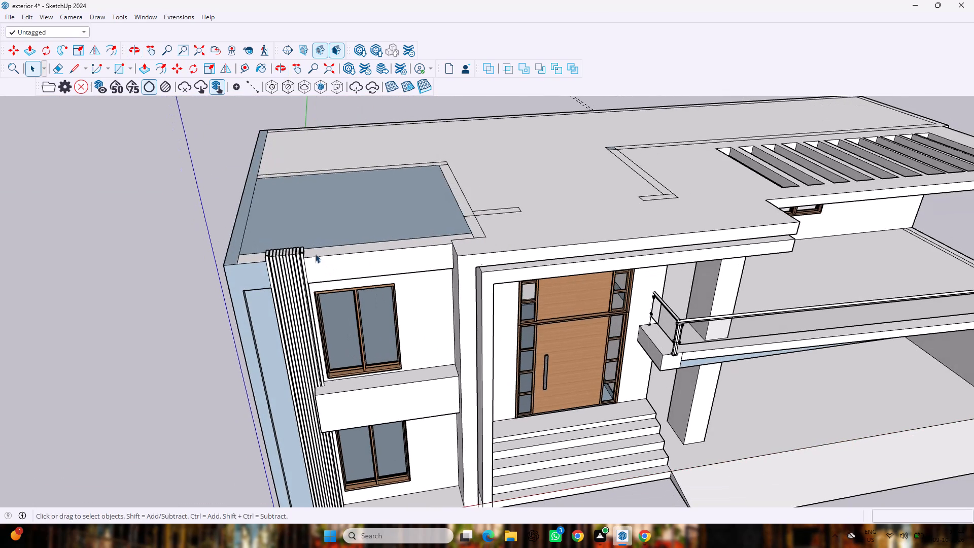
key("p")
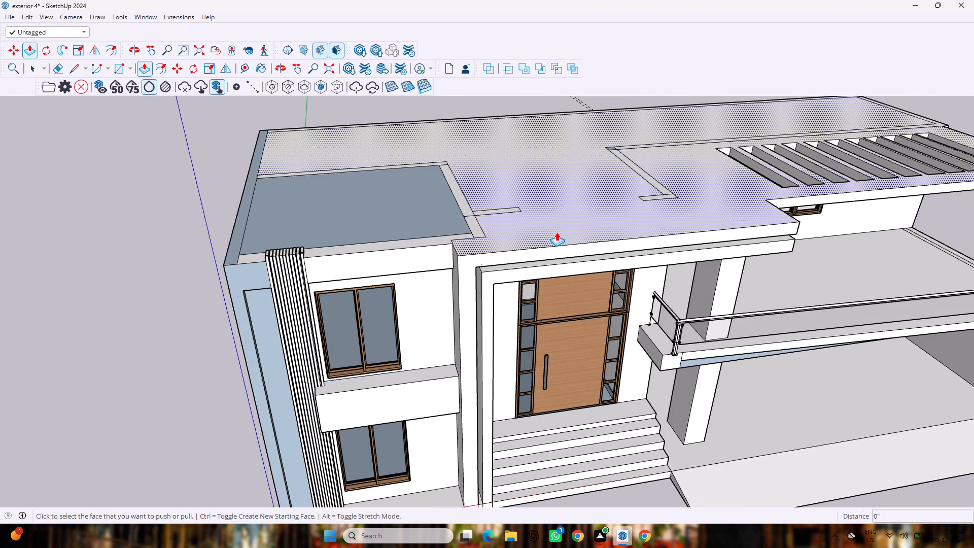
left_click(542, 232)
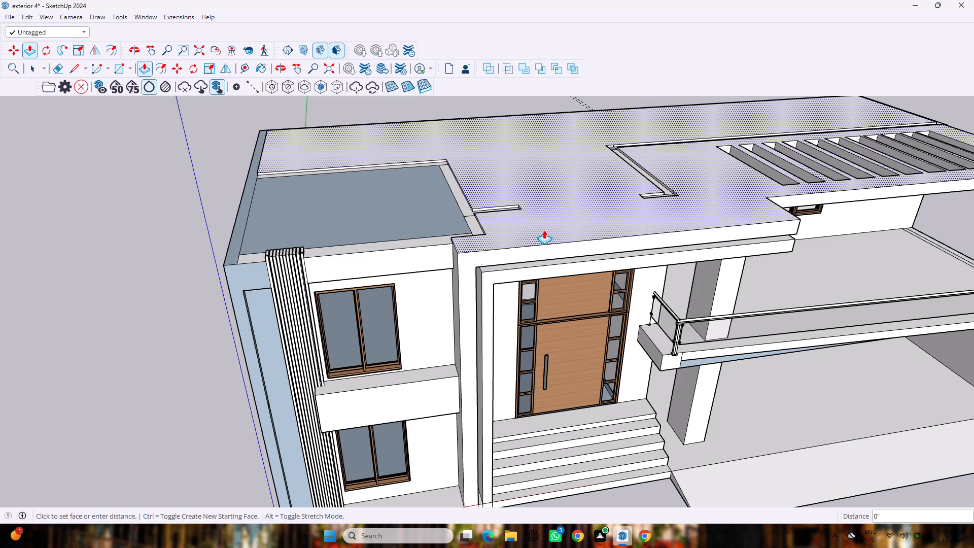
left_click(544, 230)
double_click(544, 230)
key("Escape")
key("ctrl+z")
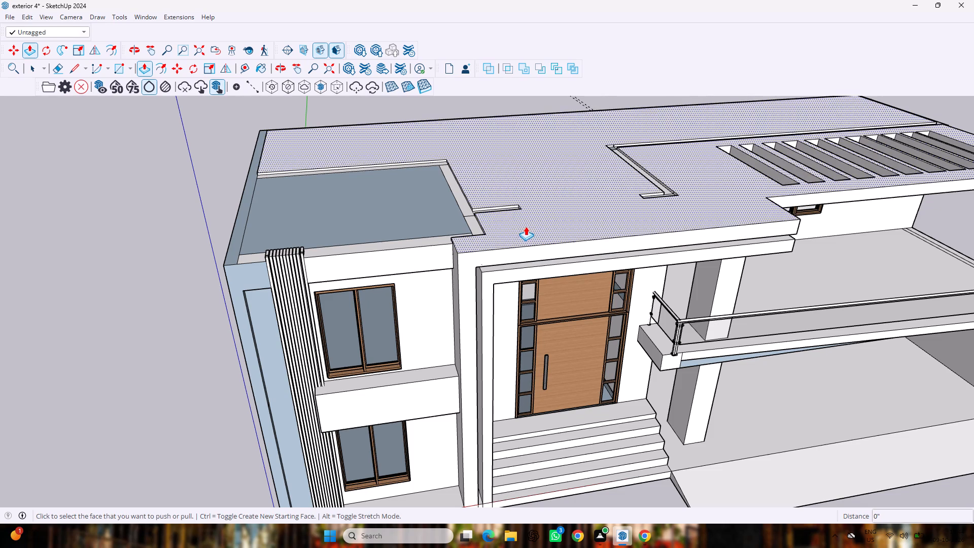
Raise the front strip of the window wing's roof edge 2 3/16", level with the main roof.
scroll(347, 241, "up", 7)
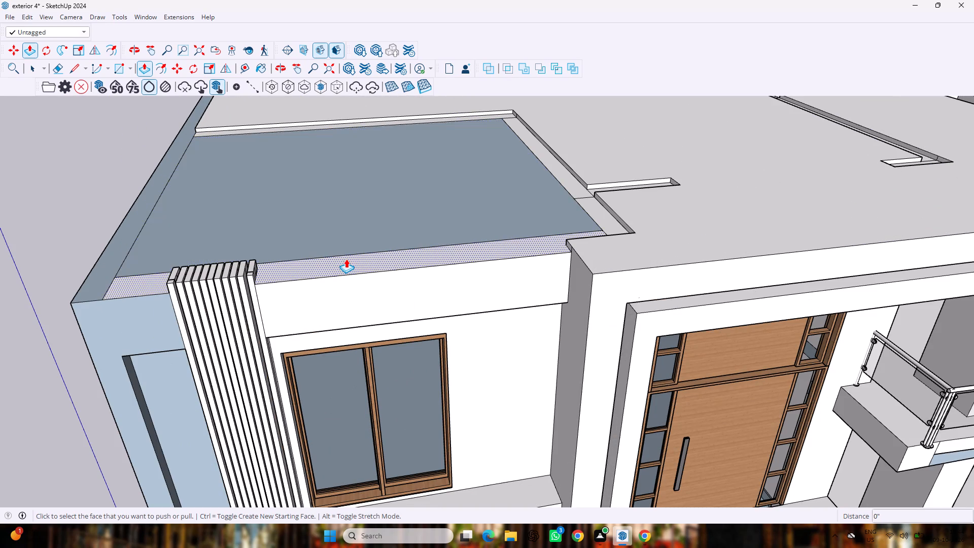
left_click_drag(346, 259, 352, 235)
scroll(432, 260, "up", 5)
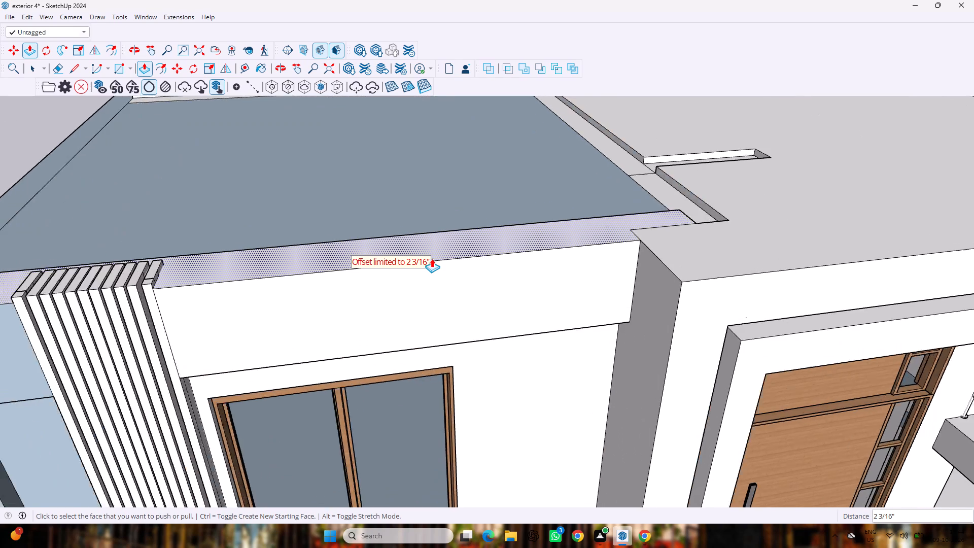
scroll(432, 258, "up", 2)
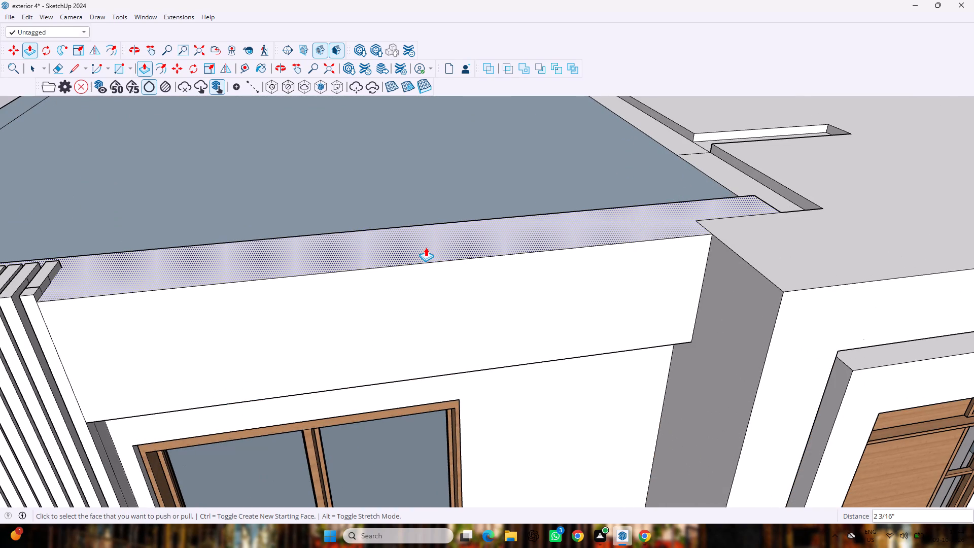
left_click_drag(670, 227, 666, 192)
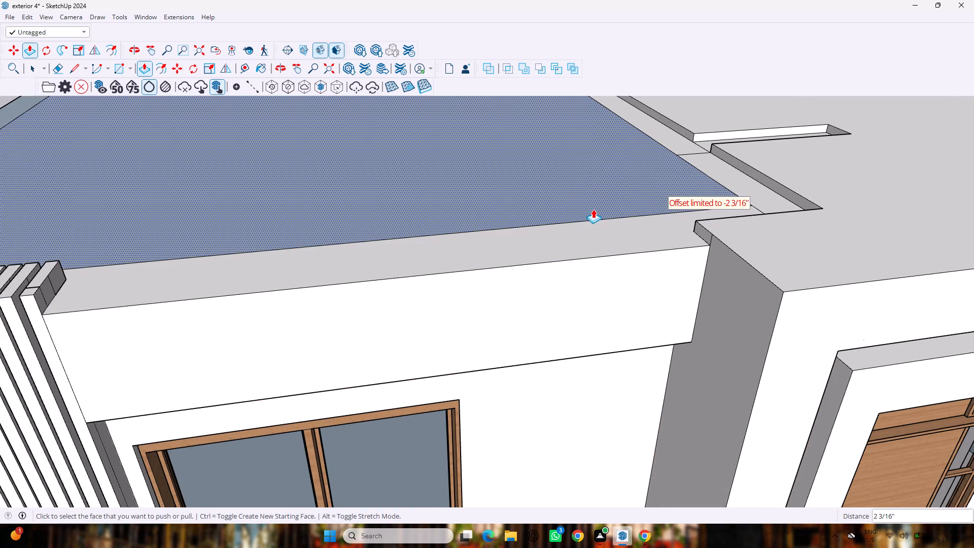
left_click_drag(486, 252, 481, 190)
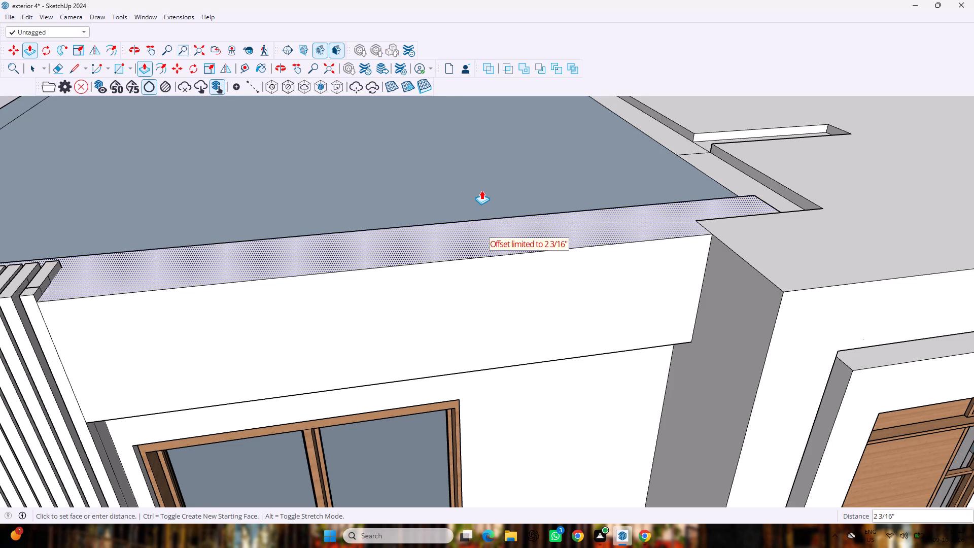
left_click_drag(481, 190, 481, 185)
scroll(450, 197, "down", 6)
scroll(439, 196, "up", 1)
scroll(439, 196, "down", 1)
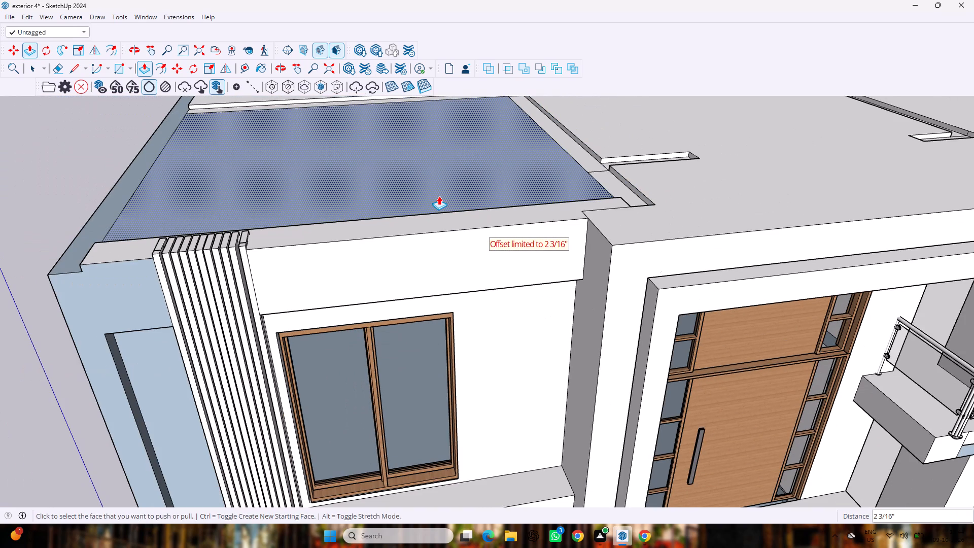
key("space")
scroll(403, 205, "down", 5)
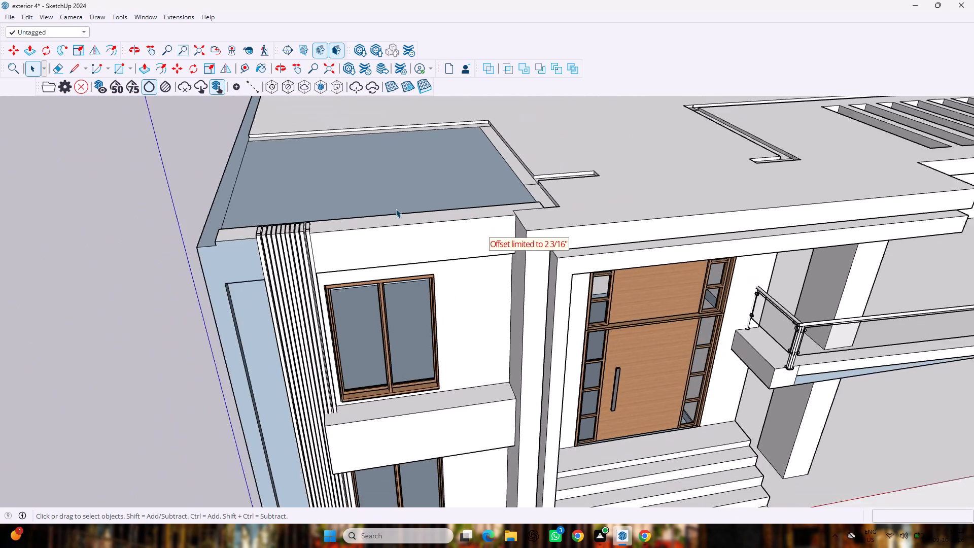
scroll(396, 209, "down", 4)
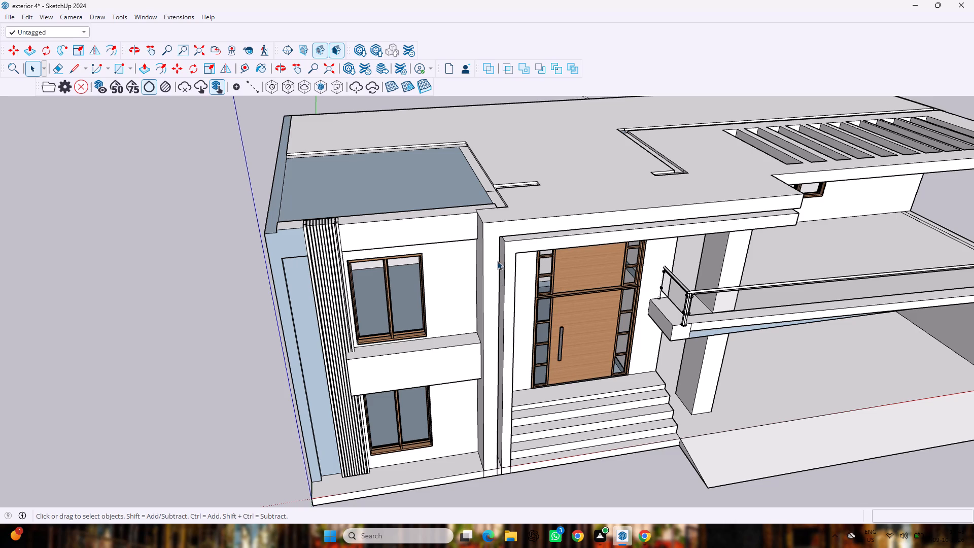
Raise the front roof strip above the window wing a further 1 1/4", level with the tops of the vertical fins.
scroll(488, 204, "up", 6)
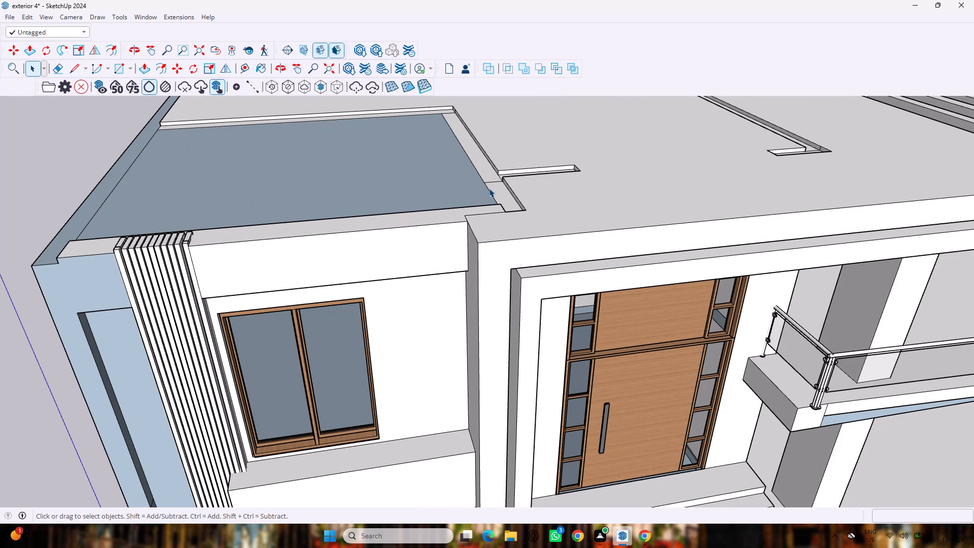
key("p")
left_click_drag(457, 209, 460, 191)
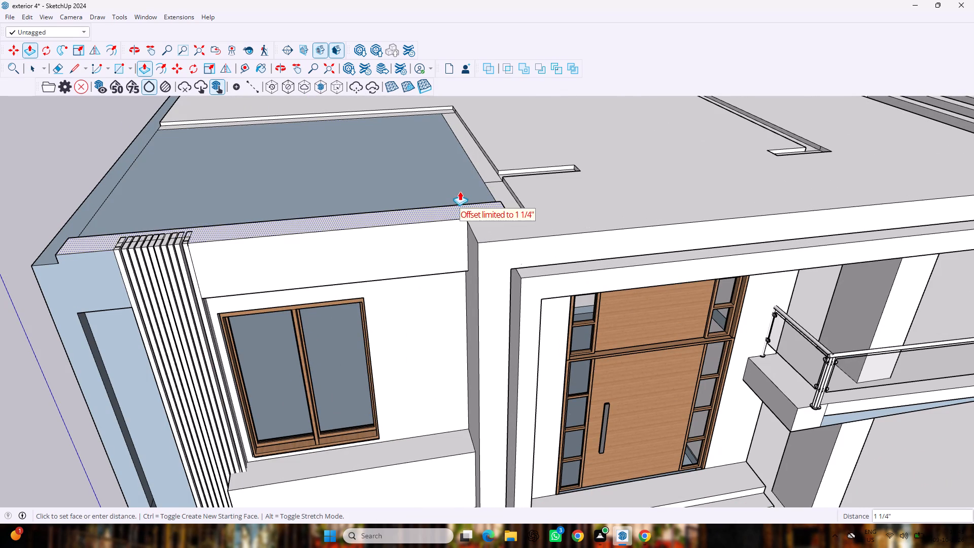
left_click_drag(460, 191, 460, 183)
Raise the strips on the entrance side of the wing's roof recess 2 3/16" and close the adjoining short roof slot.
left_click_drag(476, 154, 477, 142)
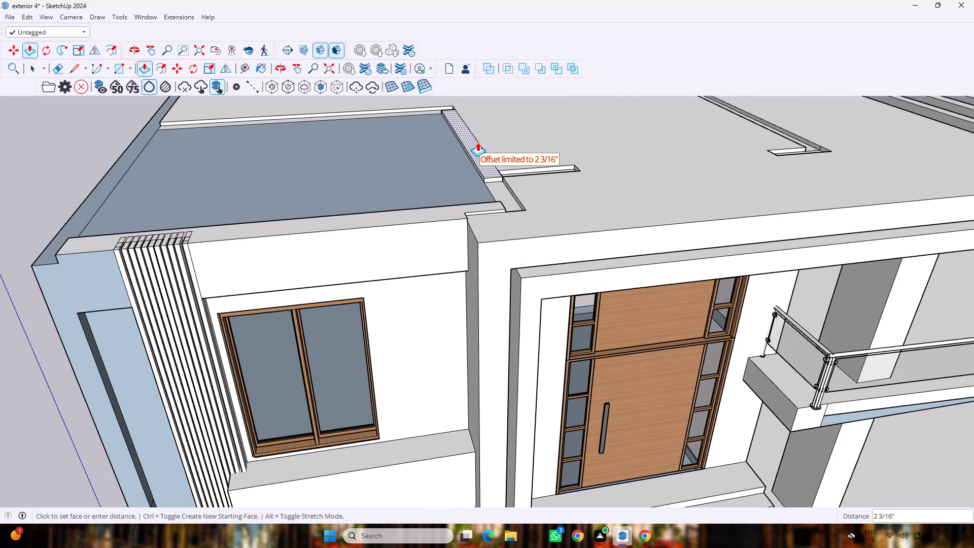
left_click_drag(508, 188, 513, 170)
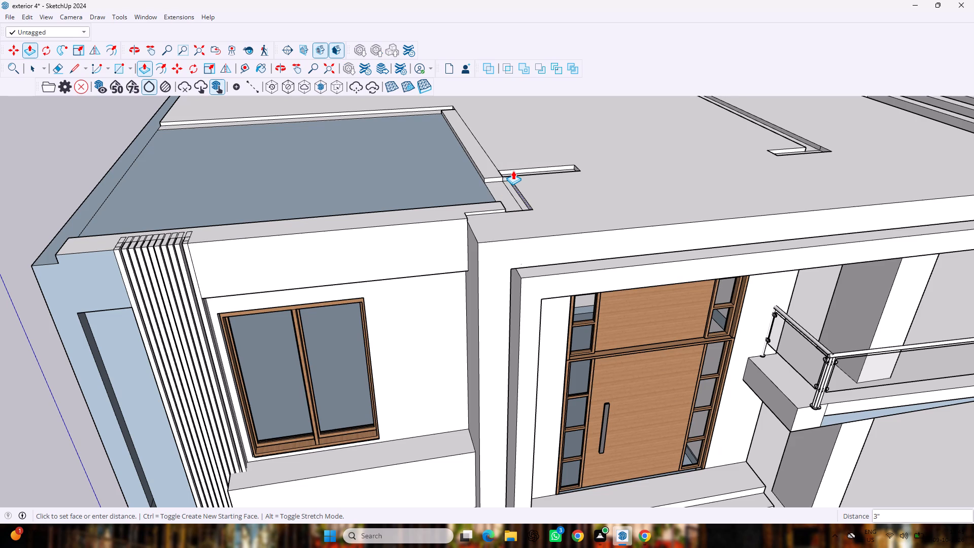
left_click_drag(513, 170, 512, 174)
key("Escape")
left_click(512, 174)
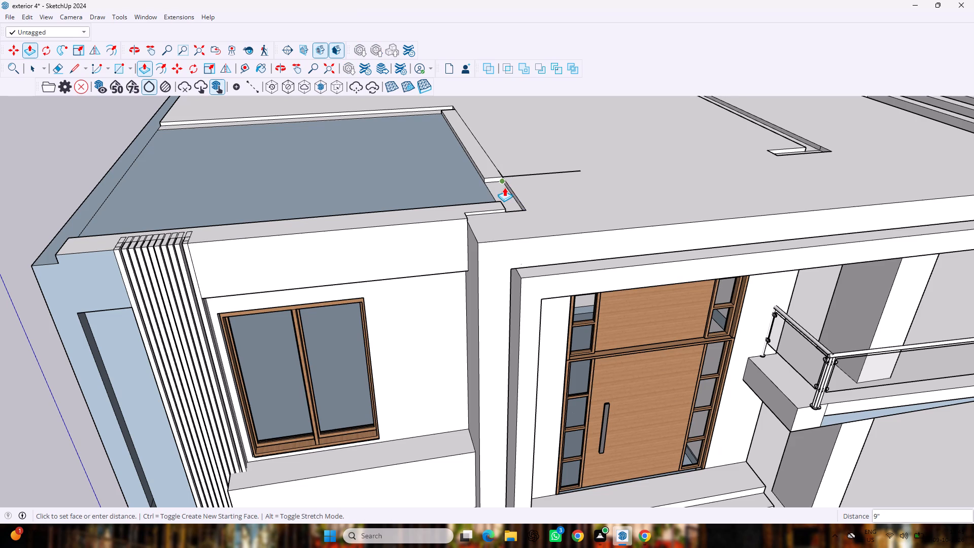
left_click_drag(504, 188, 515, 173)
left_click(515, 173)
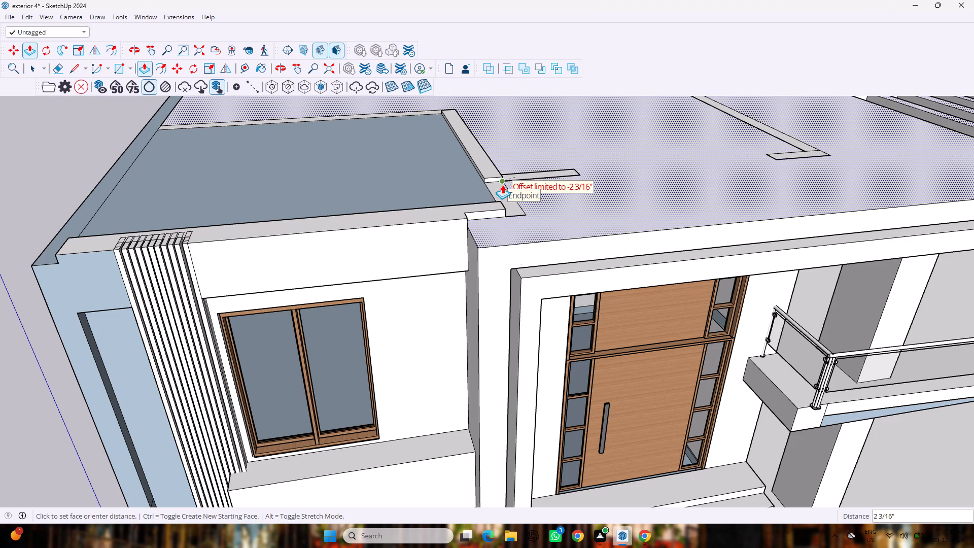
key("Escape")
left_click_drag(501, 187, 511, 166)
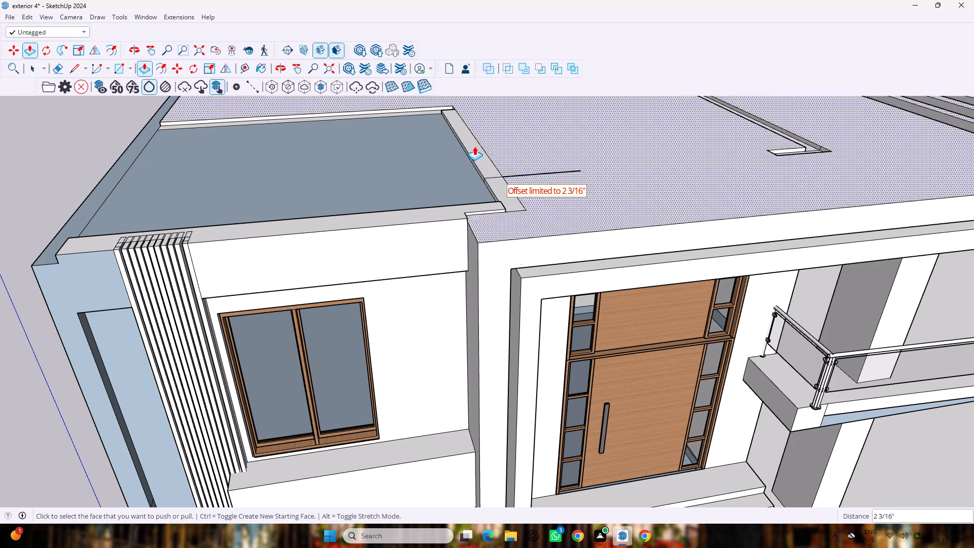
Pull the roof's narrow vertical face along the back of the window wing's recess about 3 7/16".
scroll(334, 112, "up", 6)
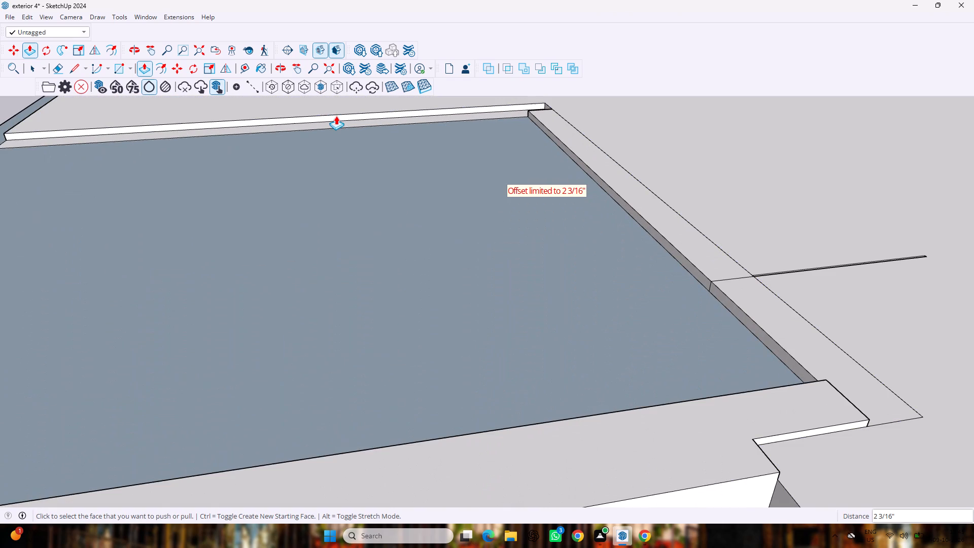
left_click_drag(336, 116, 338, 122)
scroll(330, 116, "up", 2)
scroll(330, 115, "down", 5)
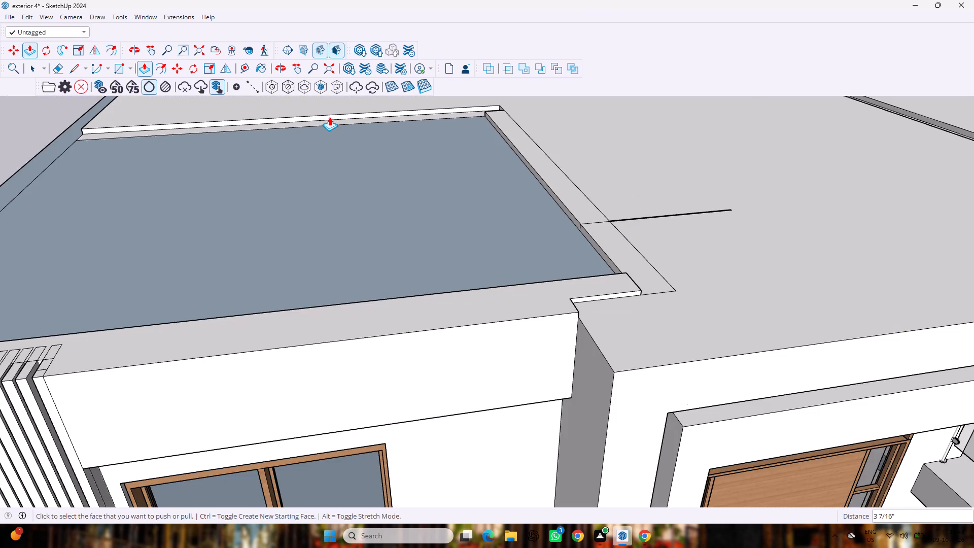
scroll(338, 144, "down", 10)
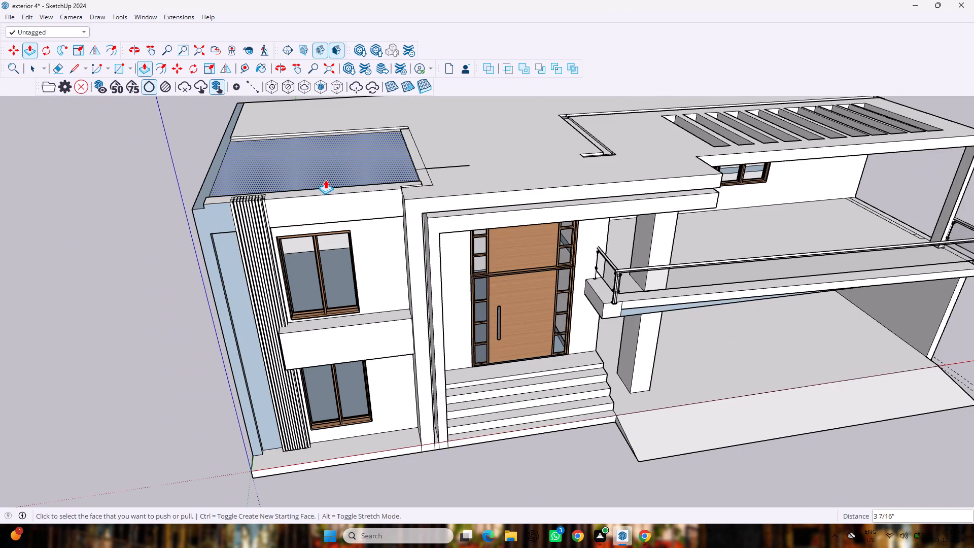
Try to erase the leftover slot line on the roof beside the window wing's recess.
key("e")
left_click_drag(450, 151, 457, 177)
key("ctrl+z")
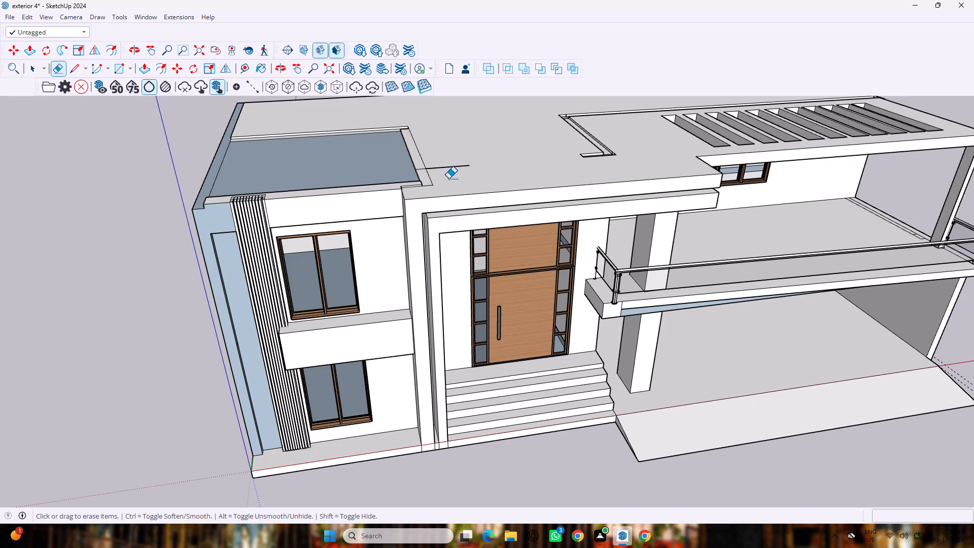
Draw a roof rectangle about 4' 8" by 14' 3" between the wing's recess and the pergola-side slot, and pull it up about 3' 6".
key("r")
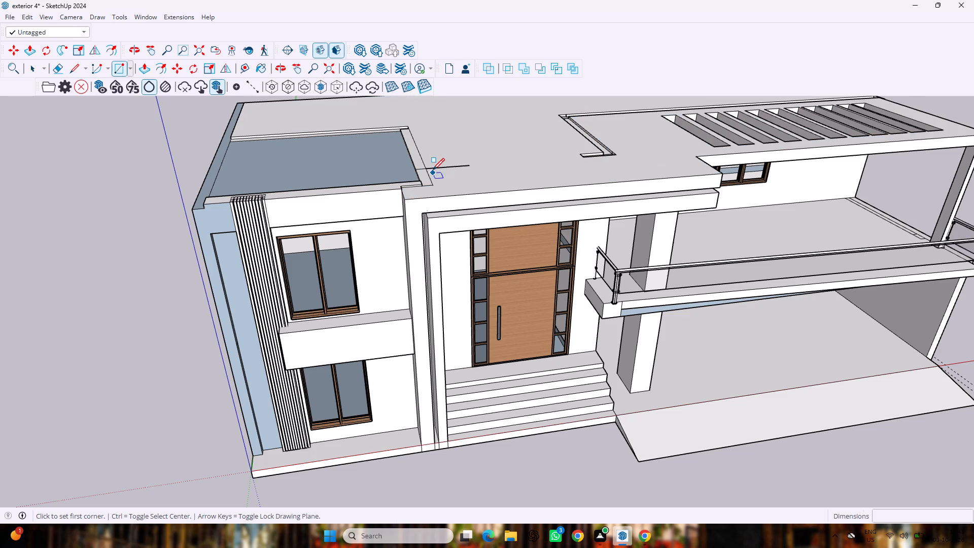
left_click(419, 144)
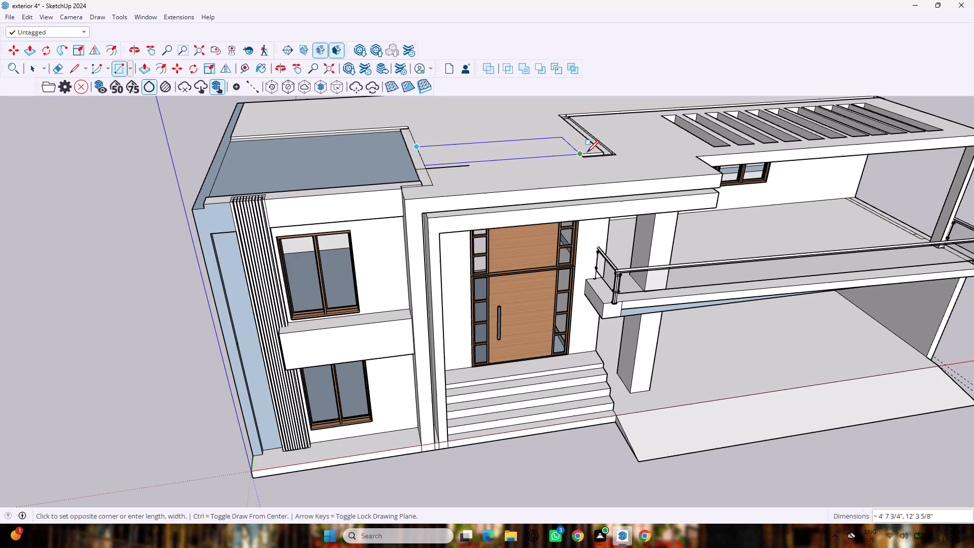
left_click(599, 151)
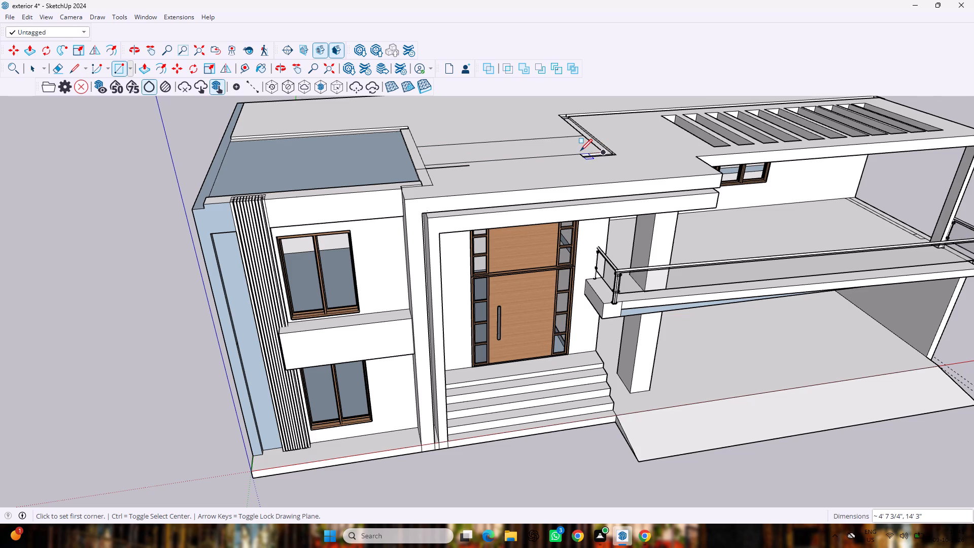
key("p")
left_click_drag(539, 148, 530, 109)
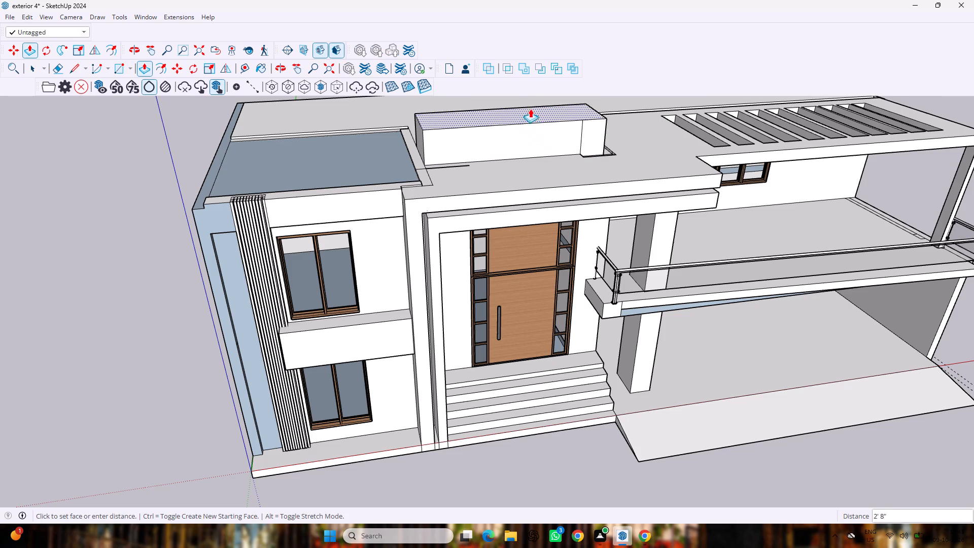
left_click_drag(530, 109, 526, 101)
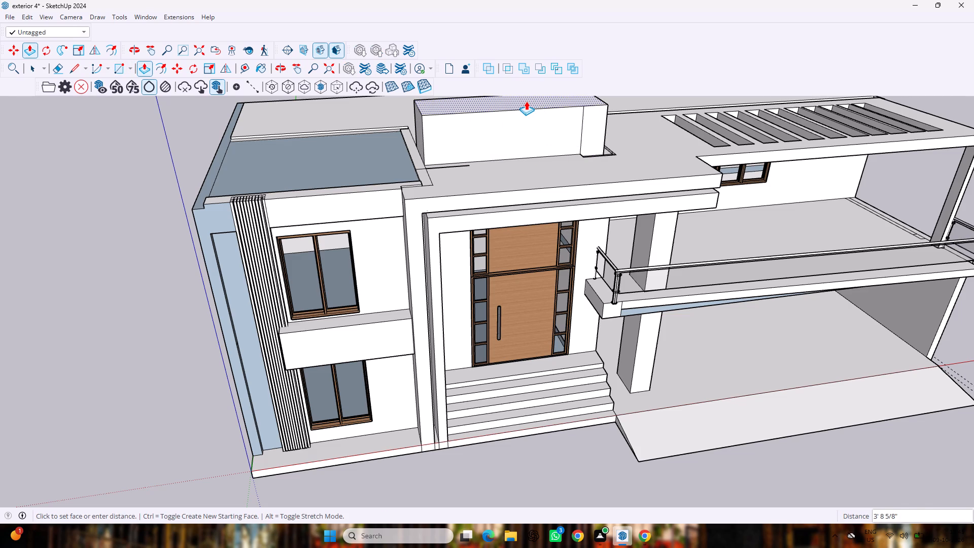
left_click_drag(526, 101, 521, 209)
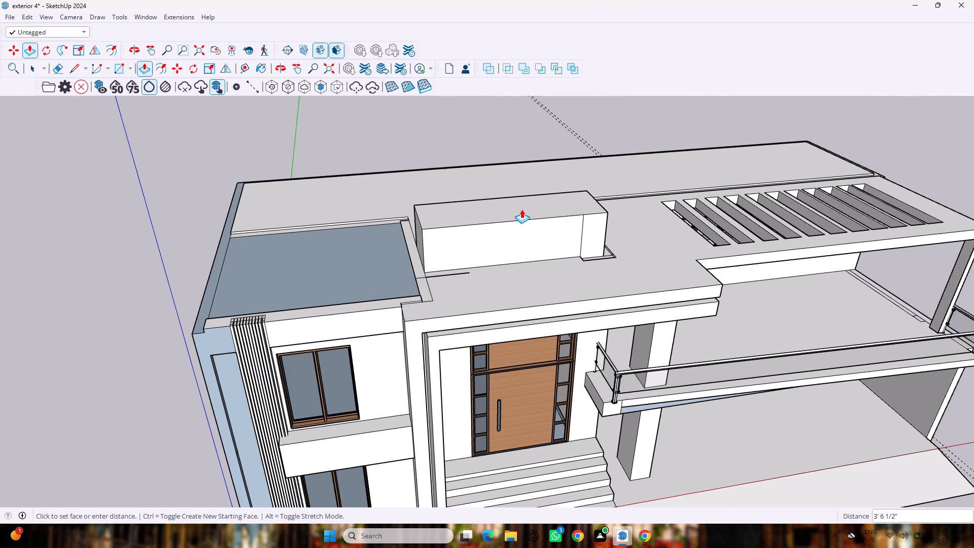
left_click_drag(521, 209, 519, 204)
key("space")
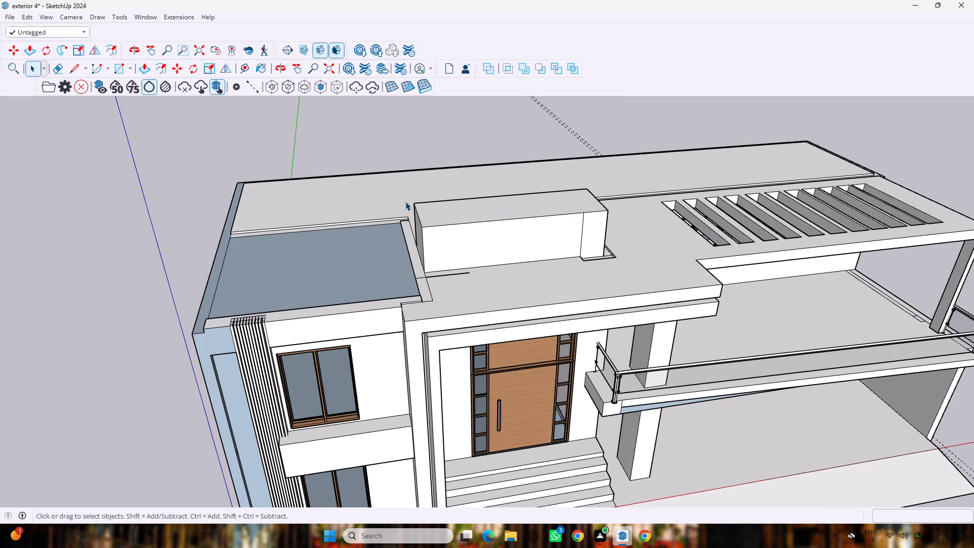
Draw a rectangle about 14' 3" by 4' 7 3/4" over the top face of the raised roof block.
key("r")
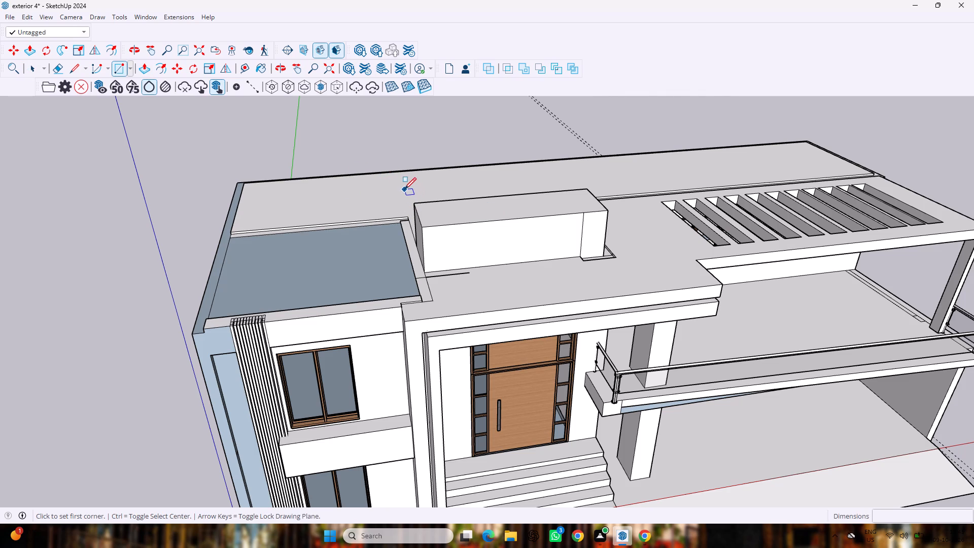
left_click(403, 188)
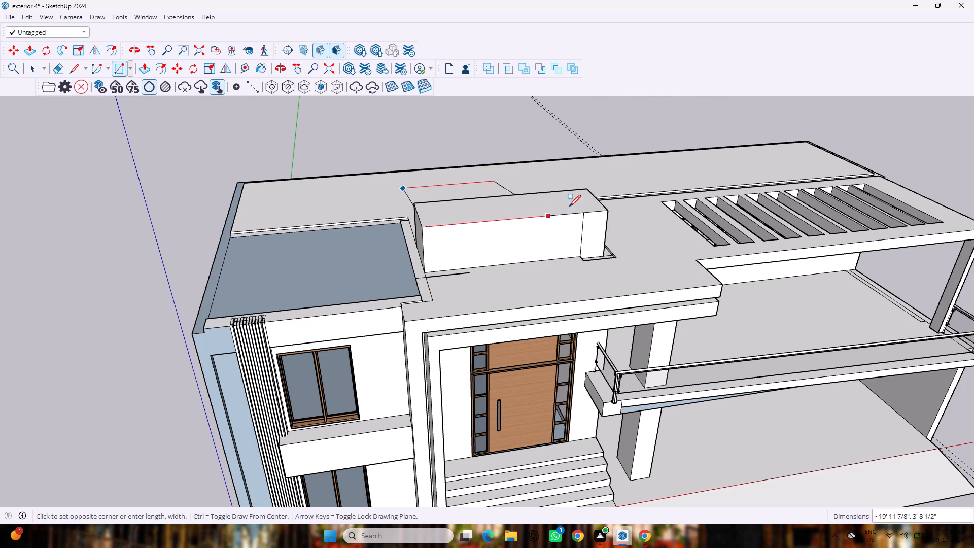
key("Escape")
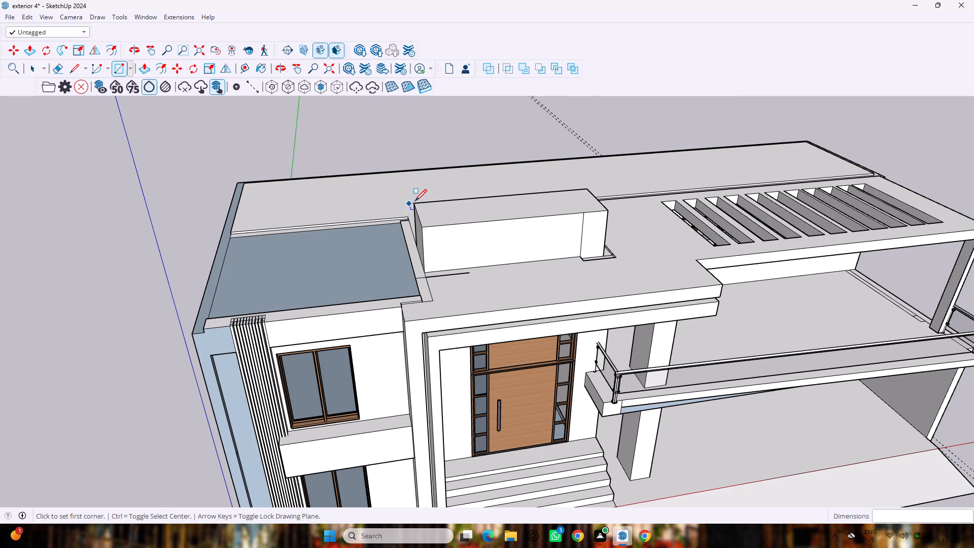
left_click(412, 202)
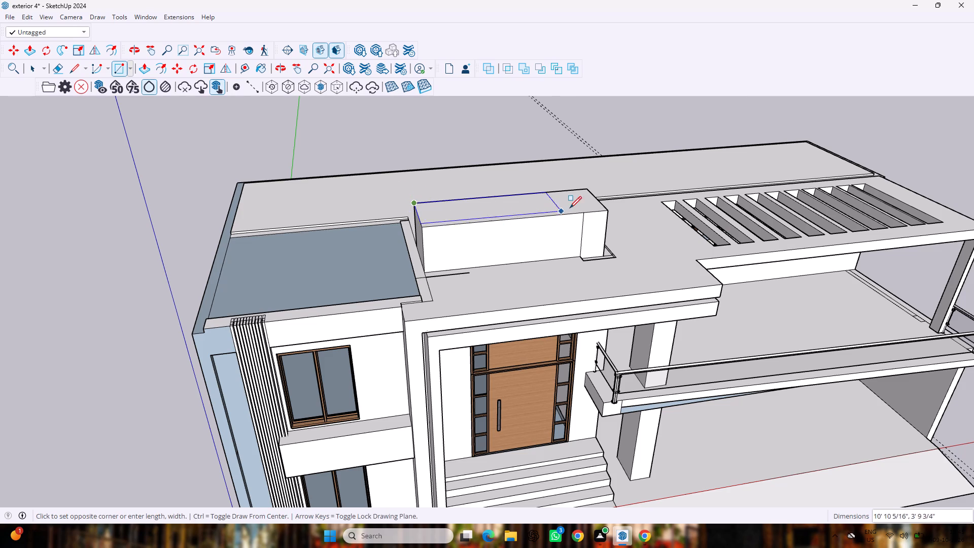
left_click(609, 210)
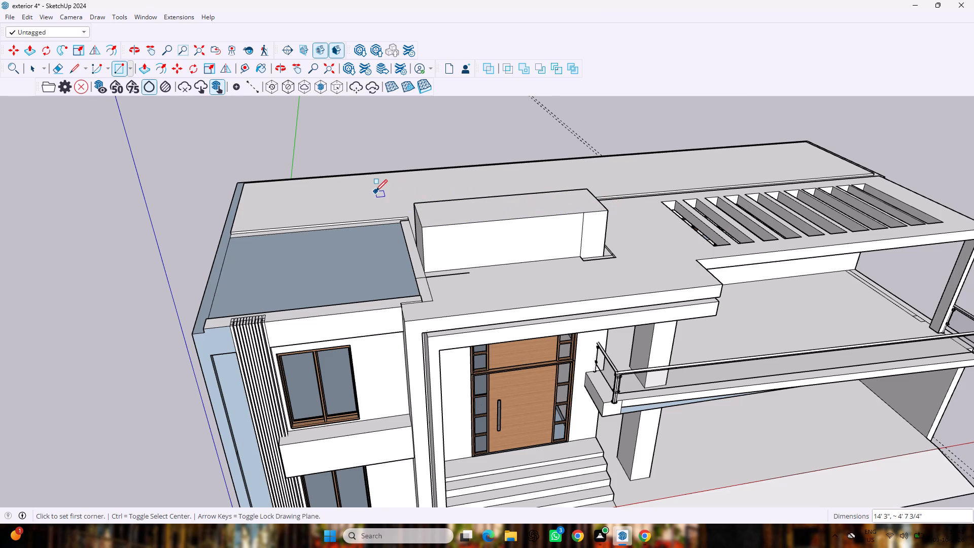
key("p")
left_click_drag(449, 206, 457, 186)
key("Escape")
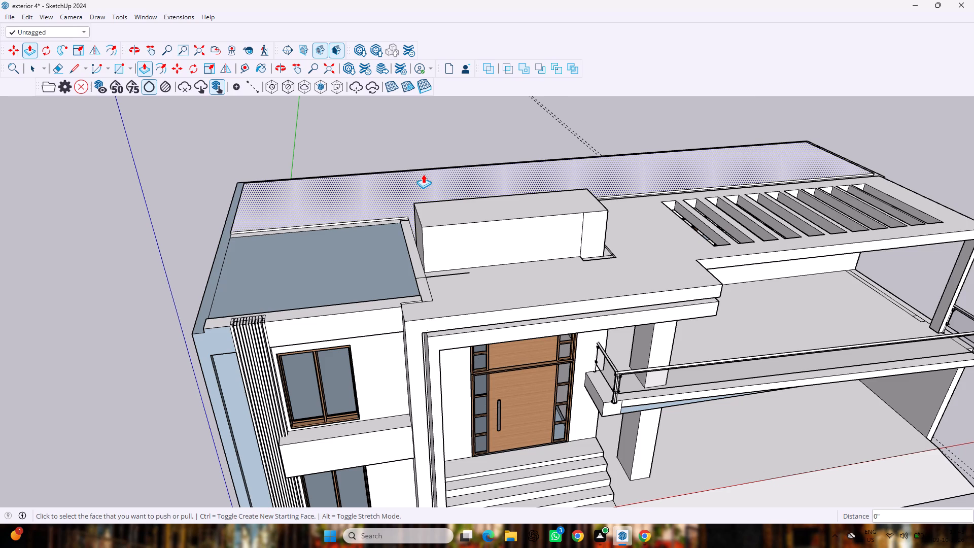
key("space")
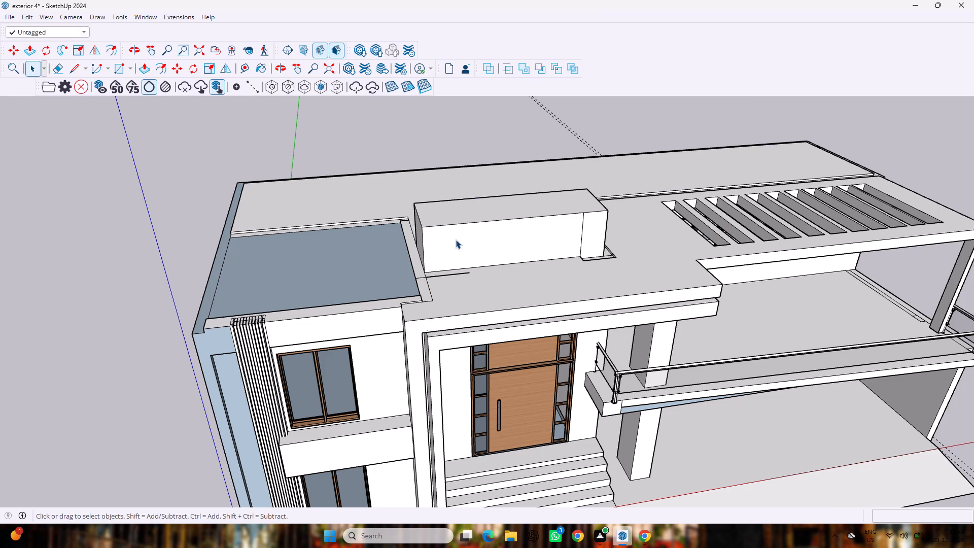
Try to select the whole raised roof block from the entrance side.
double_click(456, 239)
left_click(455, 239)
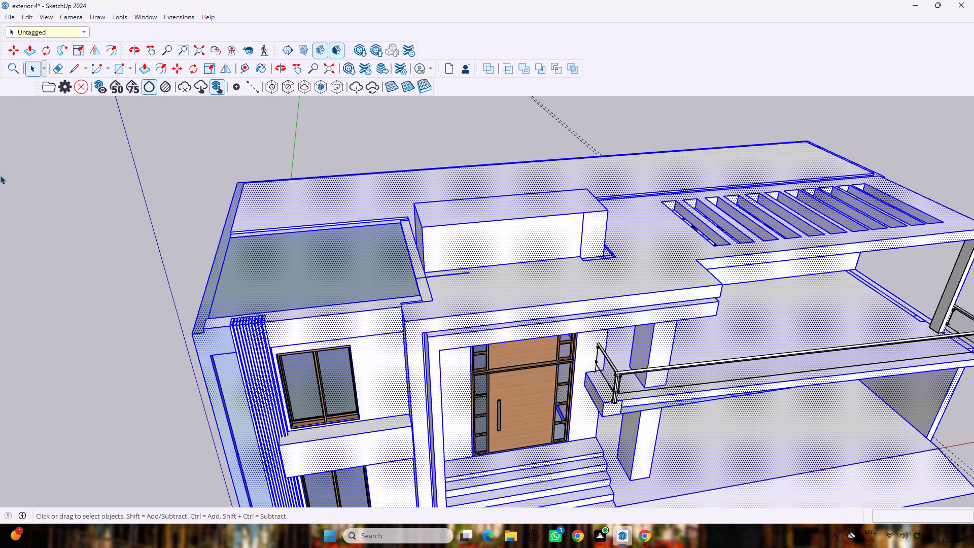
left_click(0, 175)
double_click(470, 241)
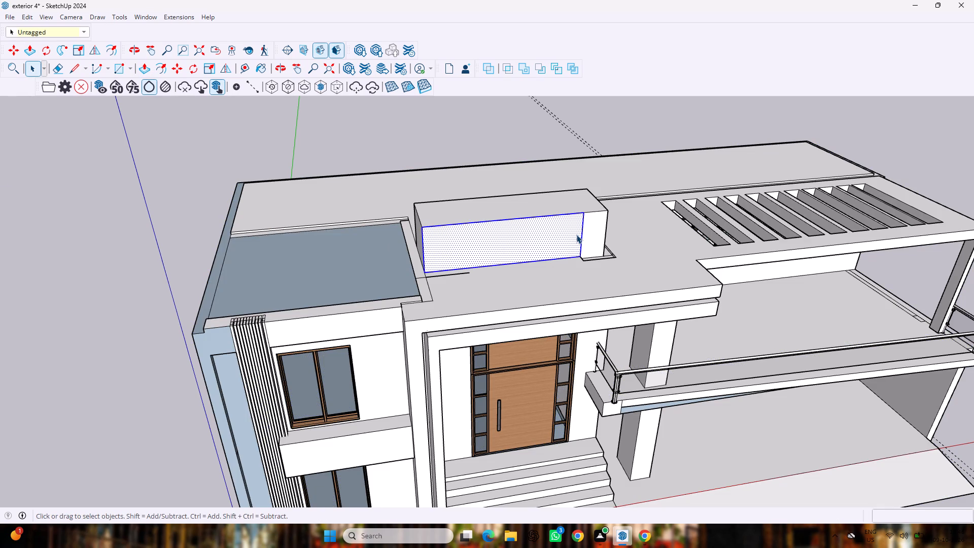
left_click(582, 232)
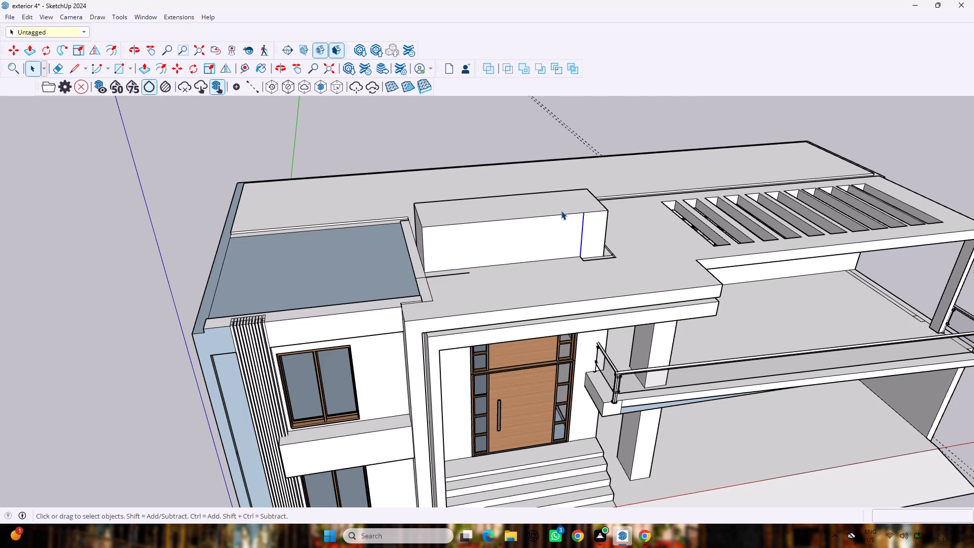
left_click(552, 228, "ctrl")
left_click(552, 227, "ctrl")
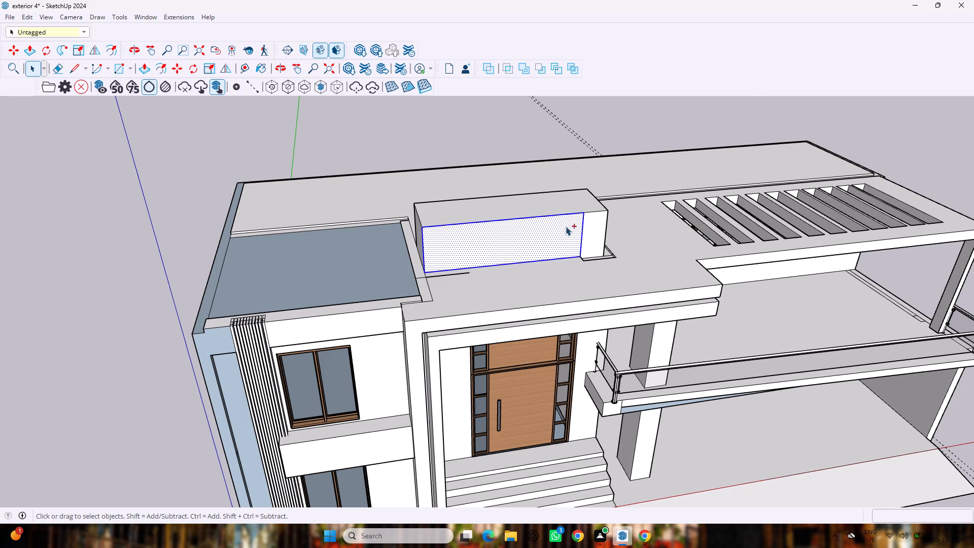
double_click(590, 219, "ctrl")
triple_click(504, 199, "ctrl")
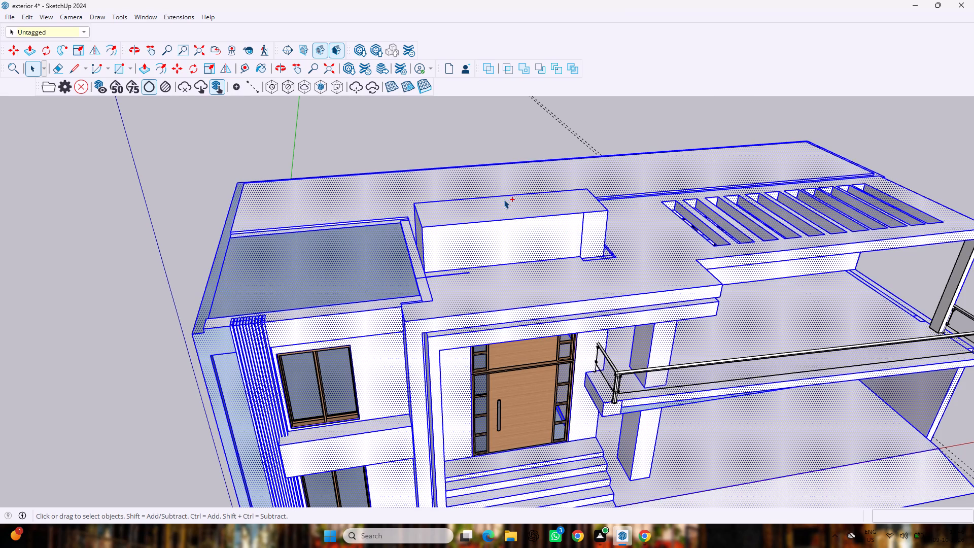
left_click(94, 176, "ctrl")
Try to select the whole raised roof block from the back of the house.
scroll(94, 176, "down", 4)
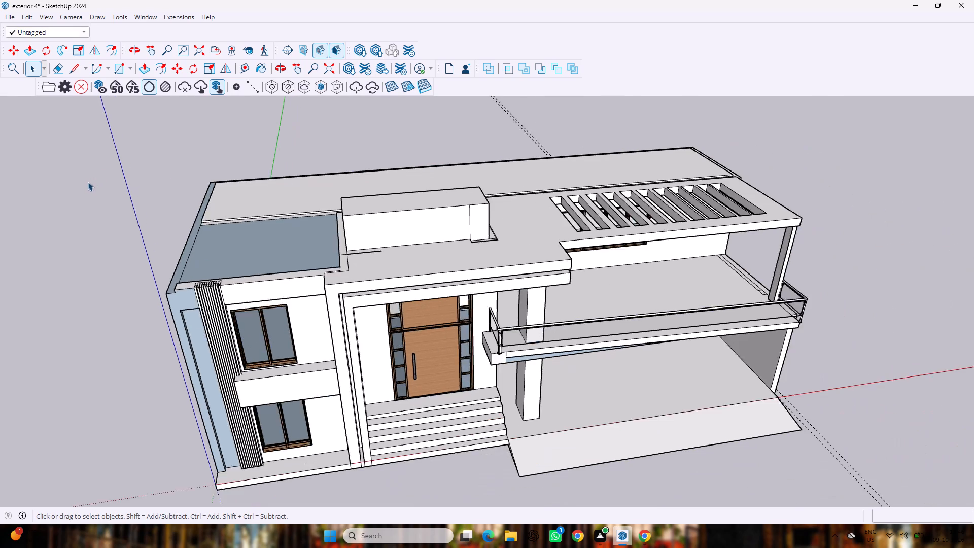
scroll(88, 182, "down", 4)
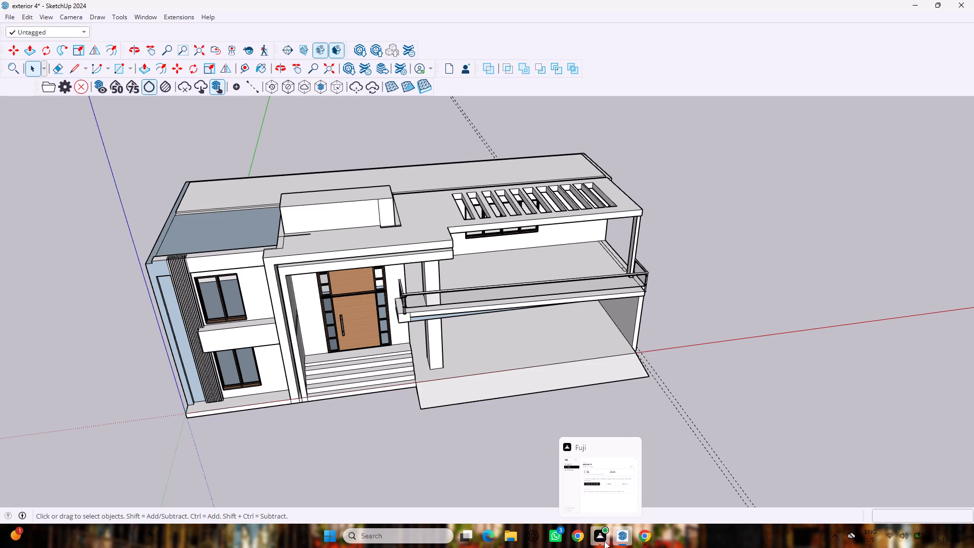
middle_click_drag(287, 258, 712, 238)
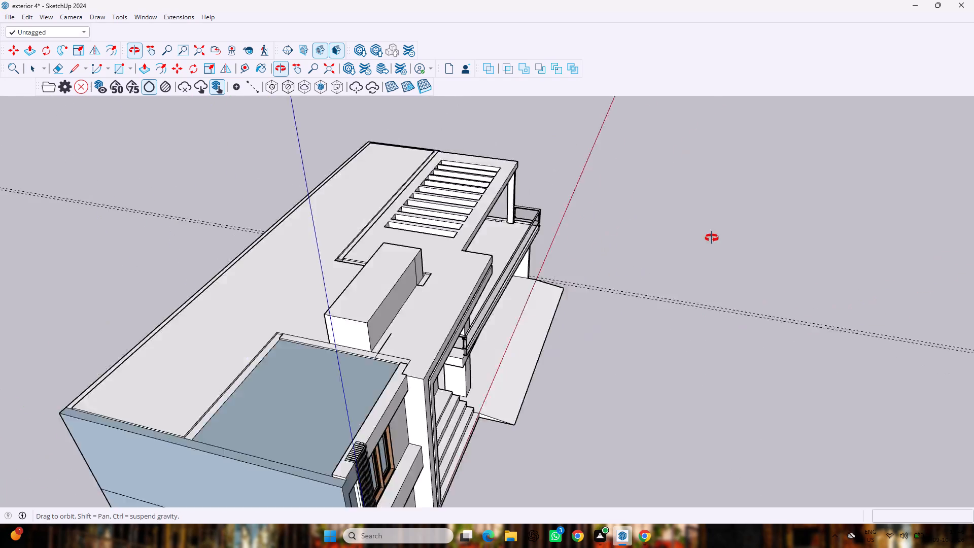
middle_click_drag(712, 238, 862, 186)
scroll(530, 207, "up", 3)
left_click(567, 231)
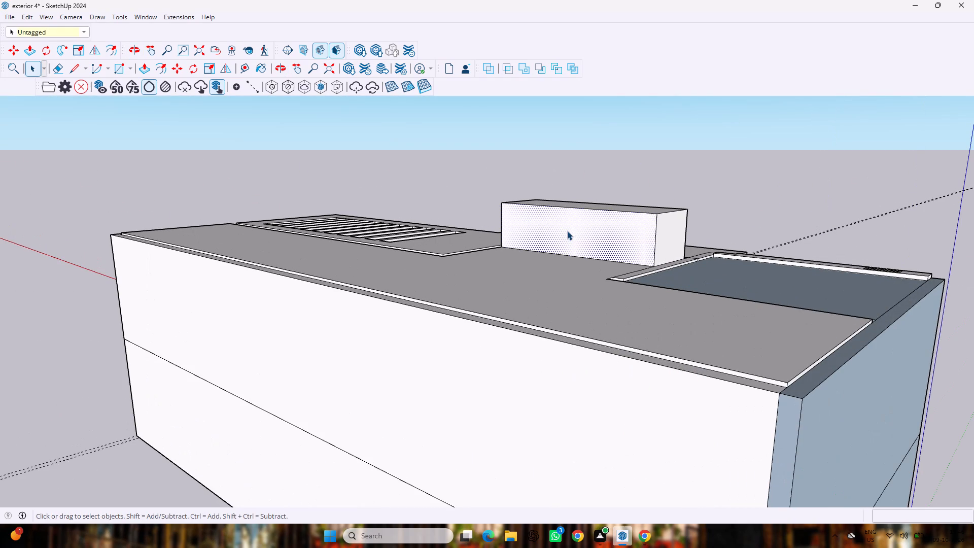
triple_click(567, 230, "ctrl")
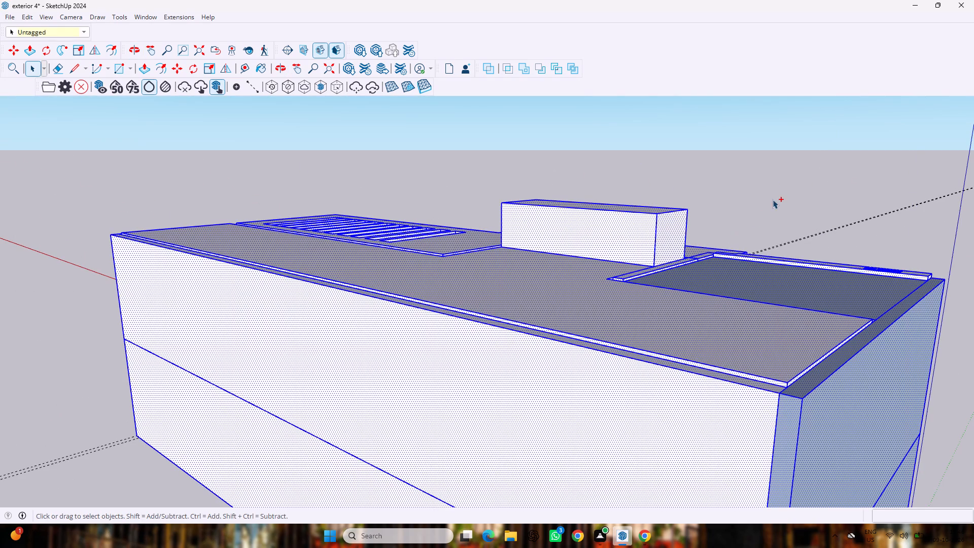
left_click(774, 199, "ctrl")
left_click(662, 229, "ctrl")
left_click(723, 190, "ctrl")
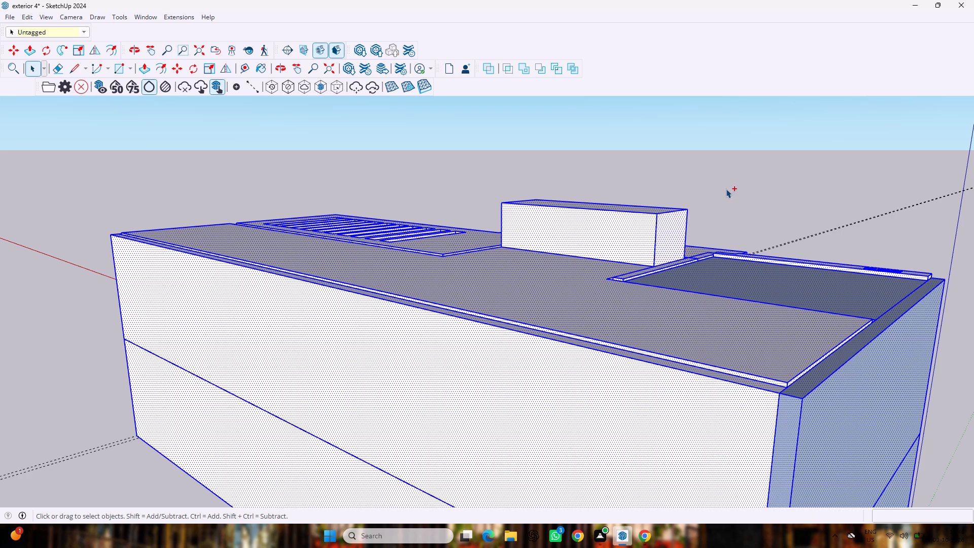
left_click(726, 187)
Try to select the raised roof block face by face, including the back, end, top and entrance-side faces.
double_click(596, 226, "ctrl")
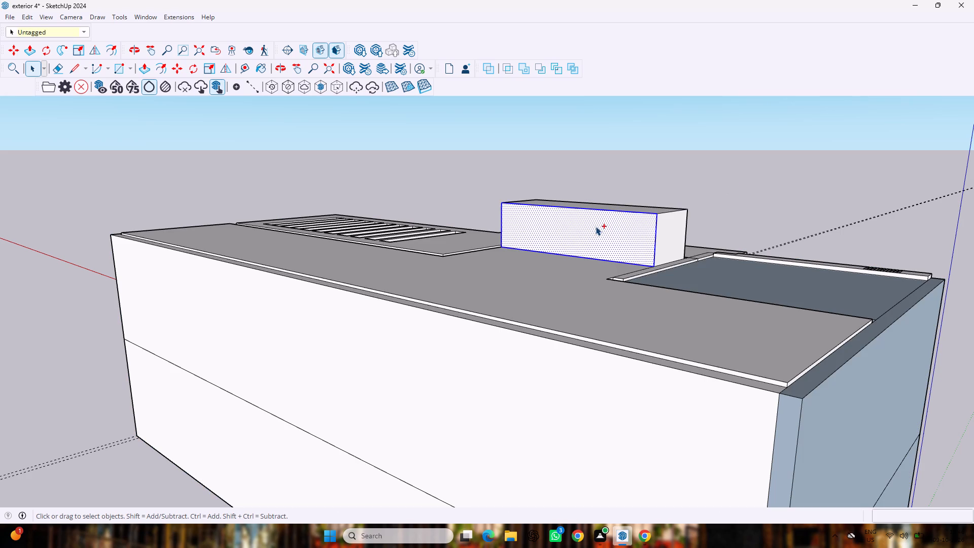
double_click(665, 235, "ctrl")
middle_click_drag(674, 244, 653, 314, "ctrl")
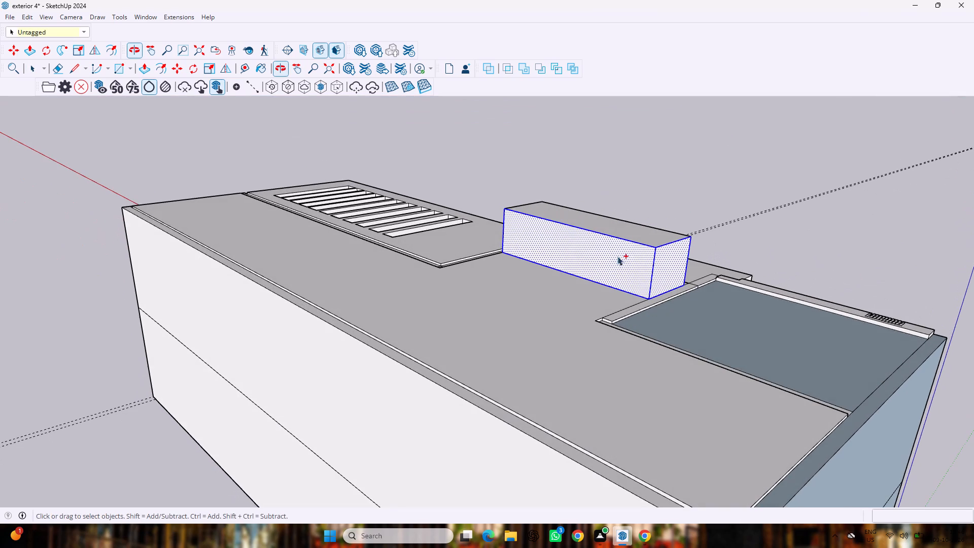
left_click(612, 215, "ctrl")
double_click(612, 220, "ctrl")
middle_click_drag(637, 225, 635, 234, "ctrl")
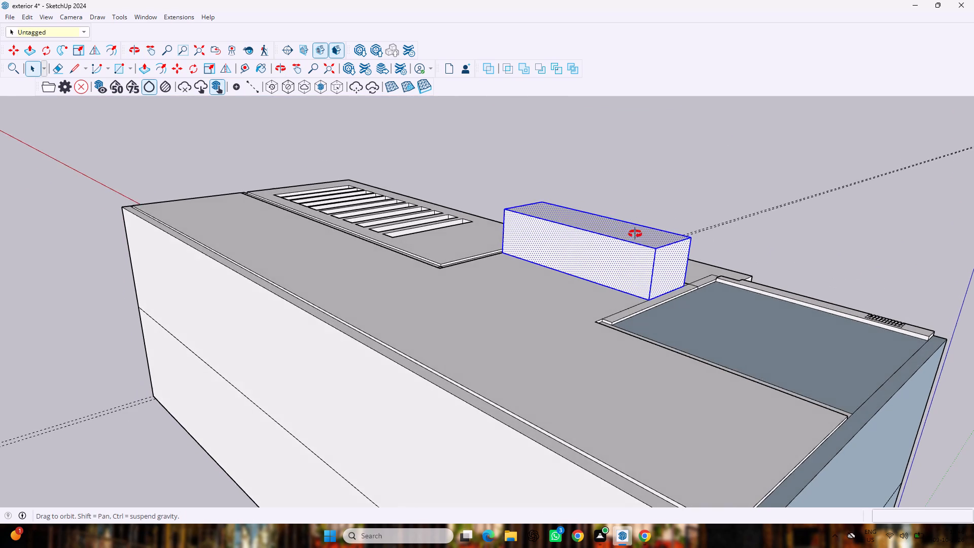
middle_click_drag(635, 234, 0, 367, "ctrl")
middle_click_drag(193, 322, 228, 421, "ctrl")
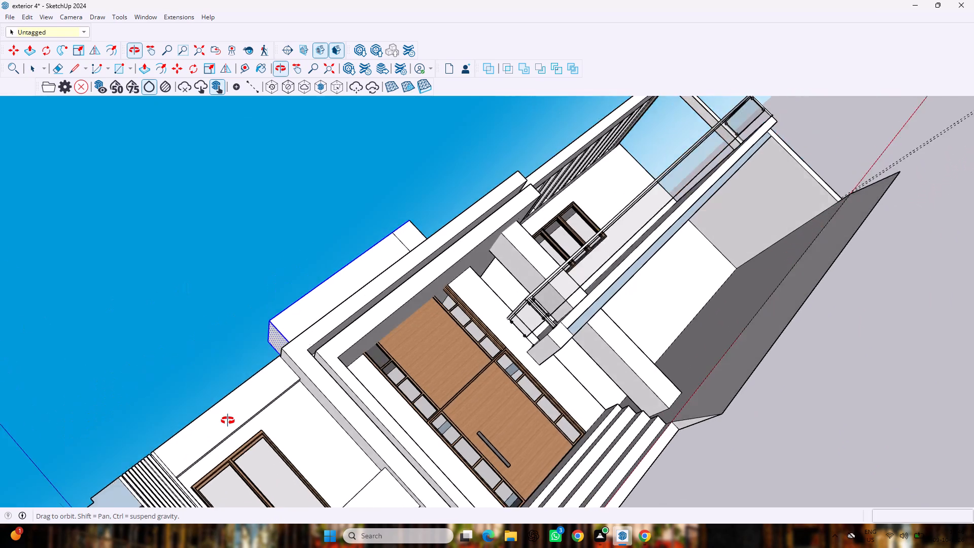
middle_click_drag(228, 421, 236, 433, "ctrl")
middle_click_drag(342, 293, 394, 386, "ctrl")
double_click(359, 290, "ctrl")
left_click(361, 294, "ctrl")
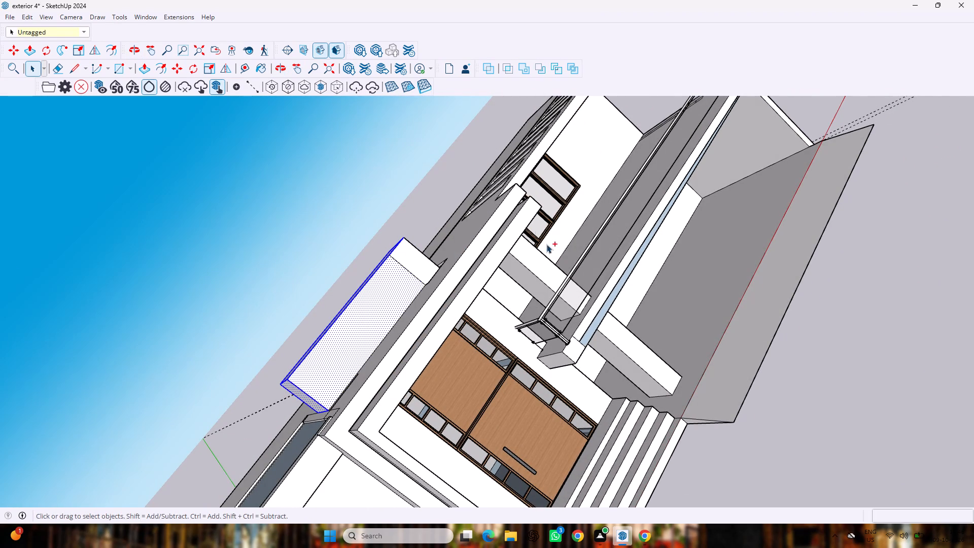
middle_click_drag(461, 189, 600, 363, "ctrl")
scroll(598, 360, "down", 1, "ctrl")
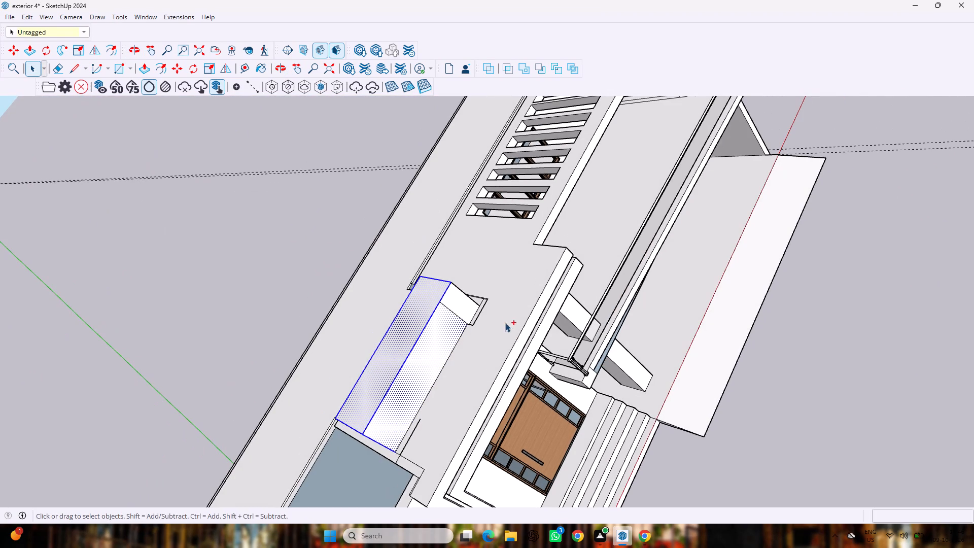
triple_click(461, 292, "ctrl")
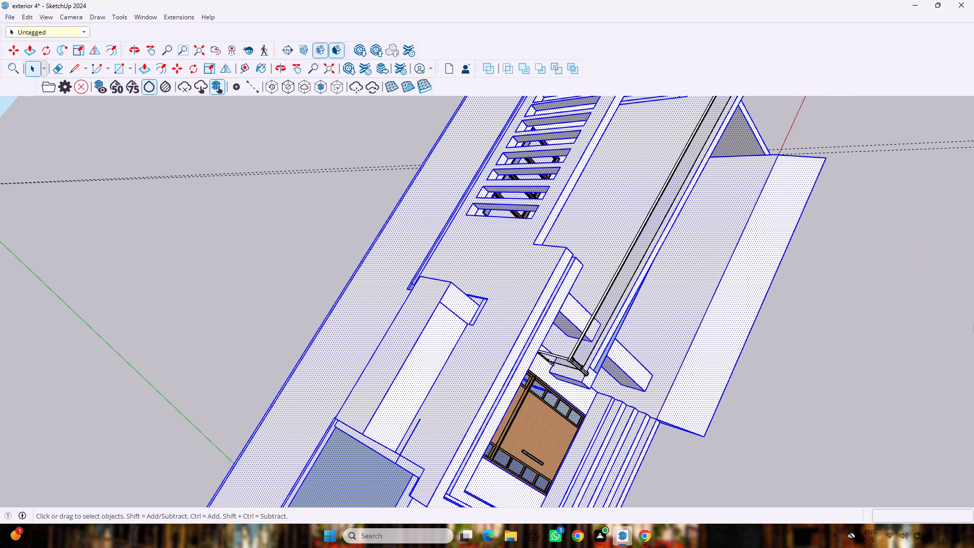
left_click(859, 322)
Select the raised roof block's top, front, back and end faces and make them a group.
double_click(441, 339, "ctrl")
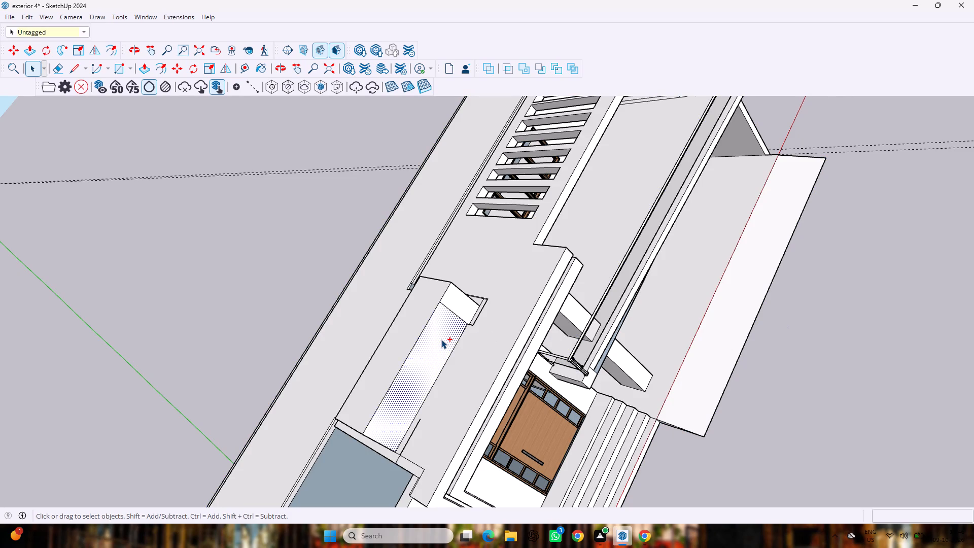
double_click(414, 329, "ctrl")
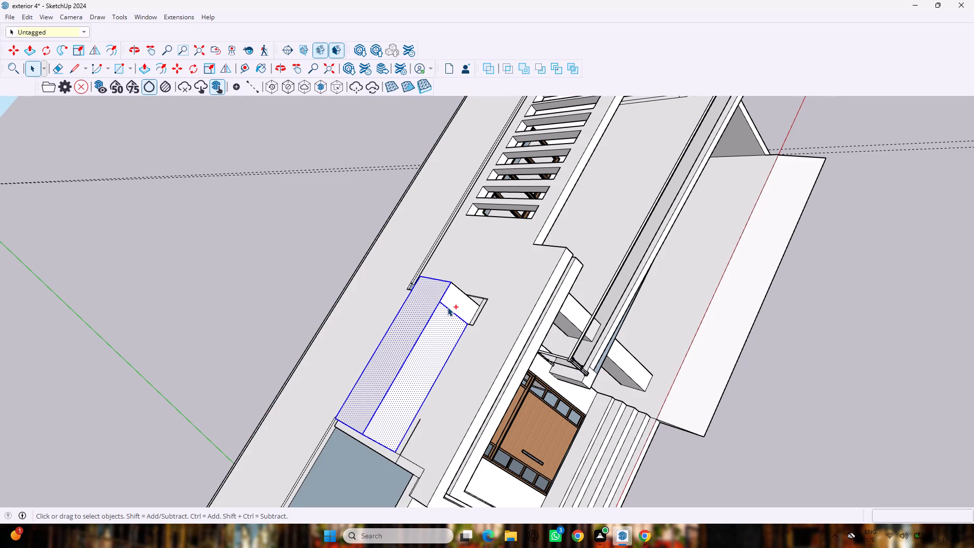
left_click(451, 301, "ctrl")
left_click(451, 301, "ctrl")
middle_click_drag(390, 321, 973, 170, "ctrl")
middle_click_drag(973, 172, 973, 182, "ctrl")
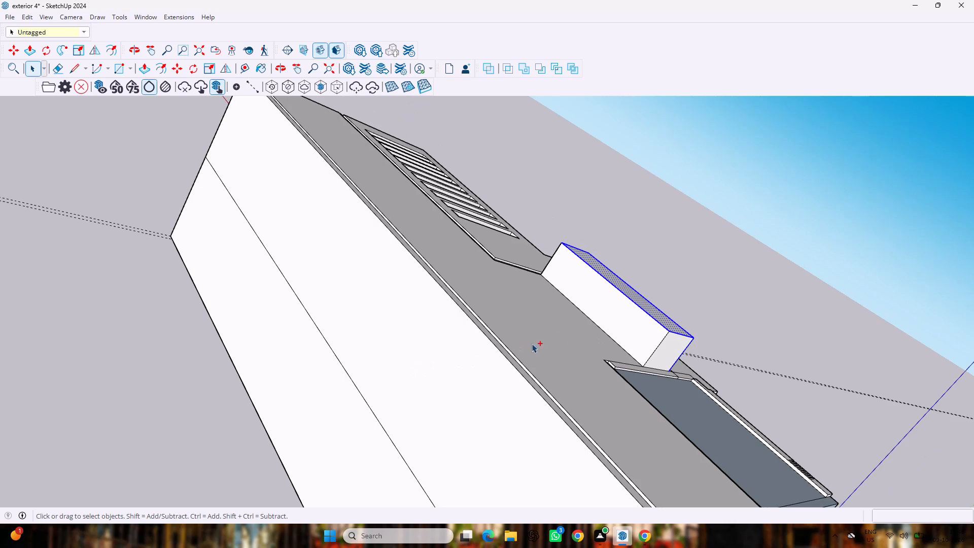
double_click(618, 315, "ctrl")
left_click(675, 343, "ctrl")
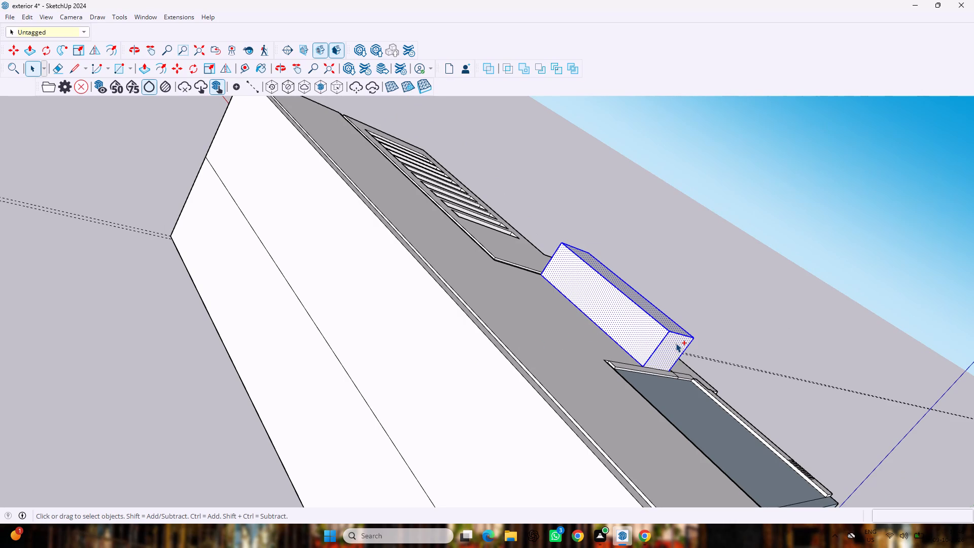
left_click(676, 343, "ctrl")
middle_click_drag(744, 329, 0, 318, "ctrl")
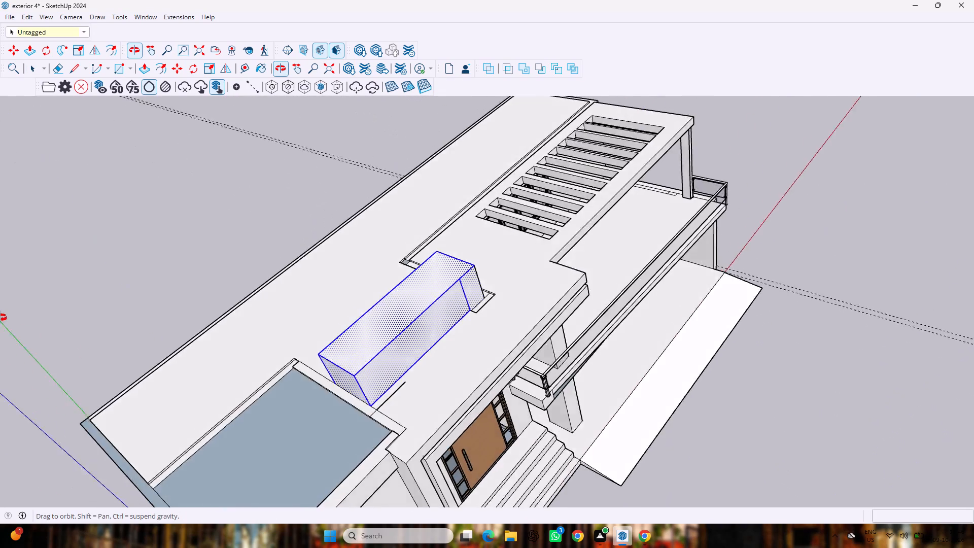
middle_click_drag(0, 318, 202, 328, "ctrl")
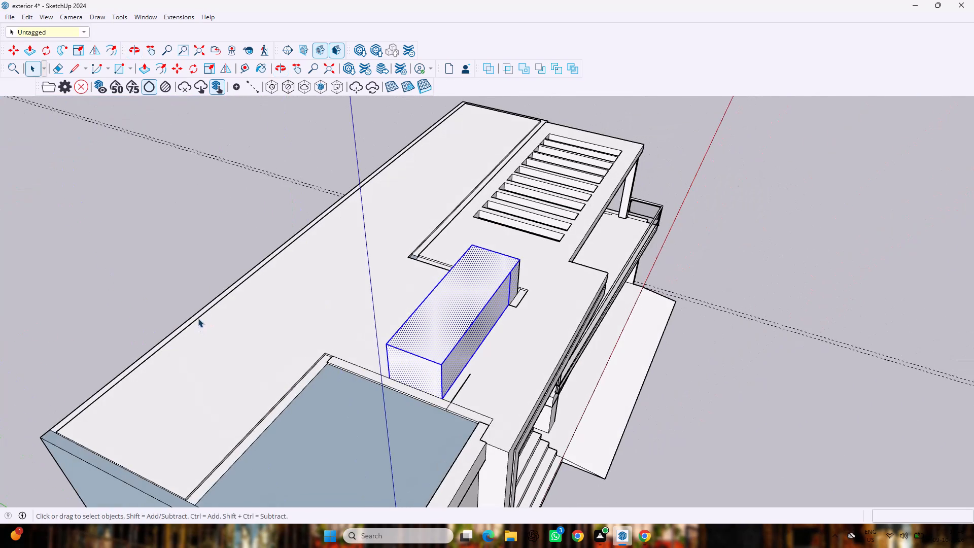
scroll(190, 305, "down", 4)
middle_click_drag(212, 310, 0, 288)
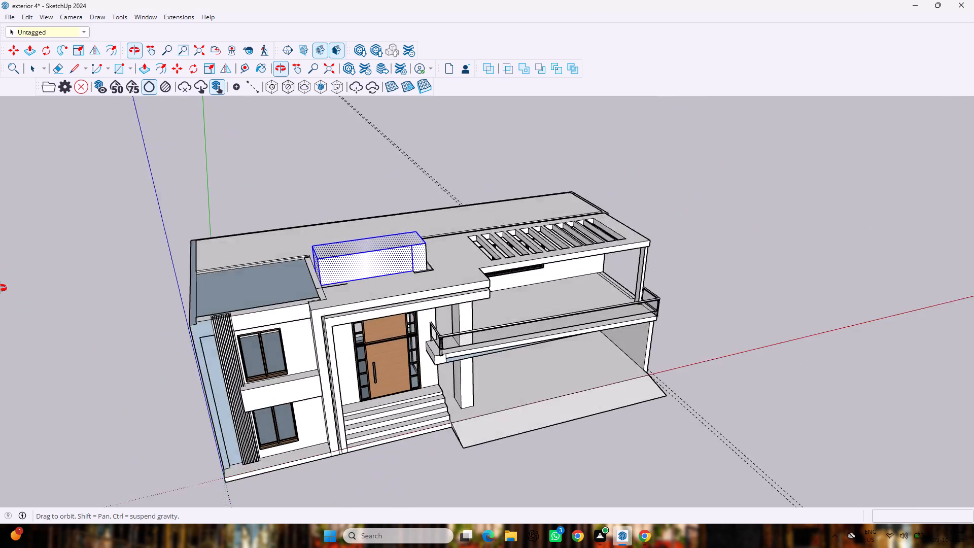
middle_click_drag(0, 288, 0, 325)
middle_click_drag(171, 343, 194, 263)
scroll(188, 304, "up", 1)
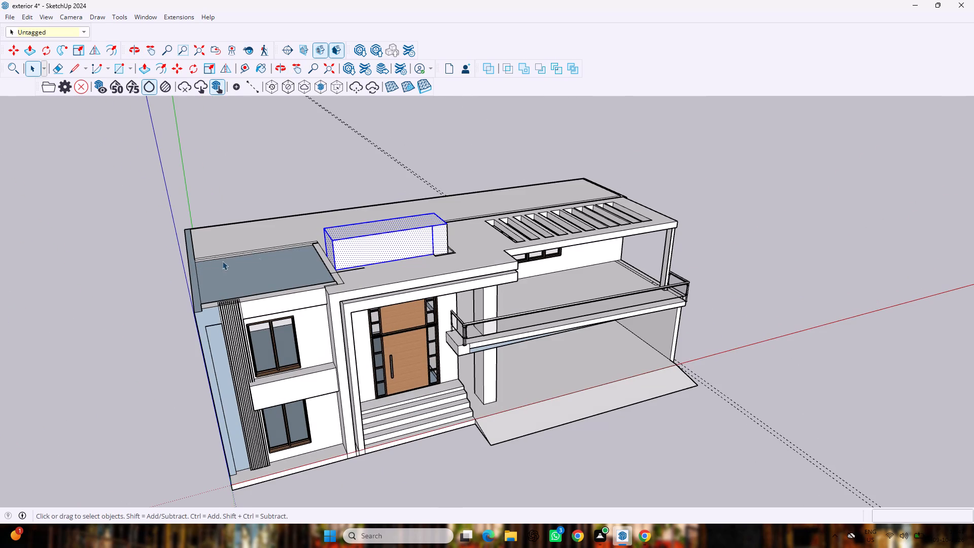
right_click(369, 244)
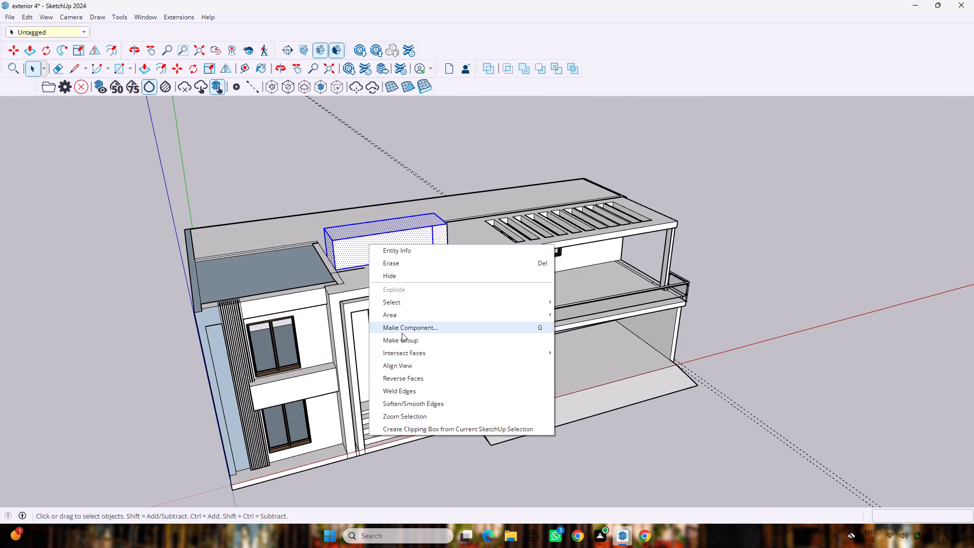
left_click(402, 339)
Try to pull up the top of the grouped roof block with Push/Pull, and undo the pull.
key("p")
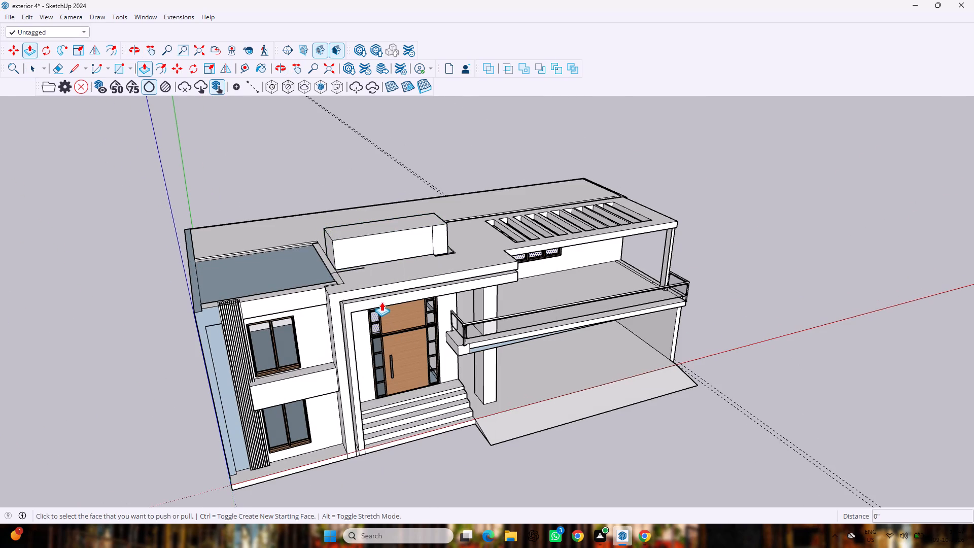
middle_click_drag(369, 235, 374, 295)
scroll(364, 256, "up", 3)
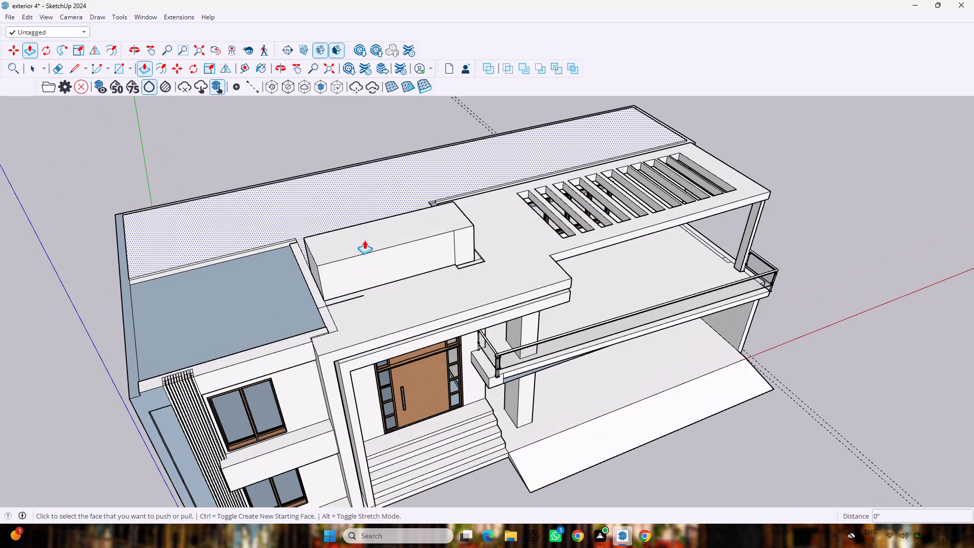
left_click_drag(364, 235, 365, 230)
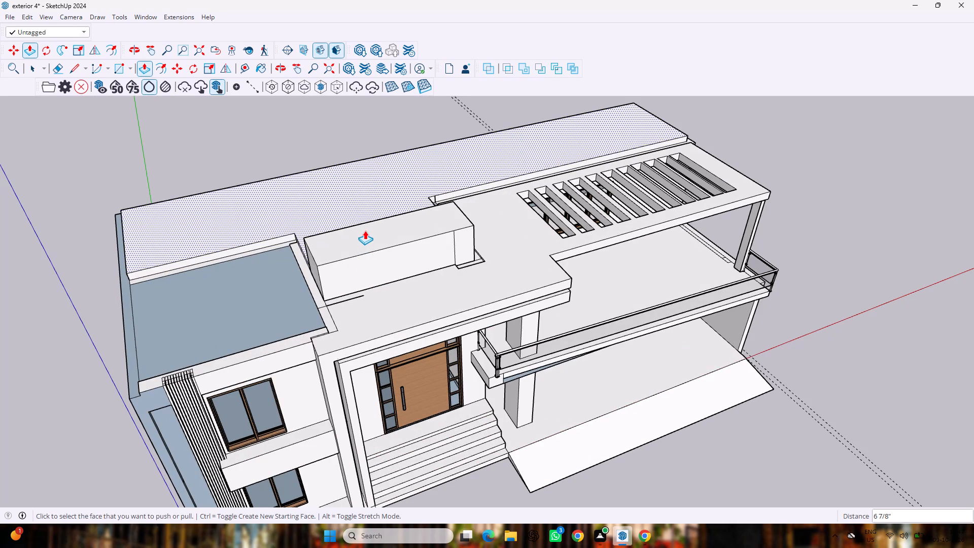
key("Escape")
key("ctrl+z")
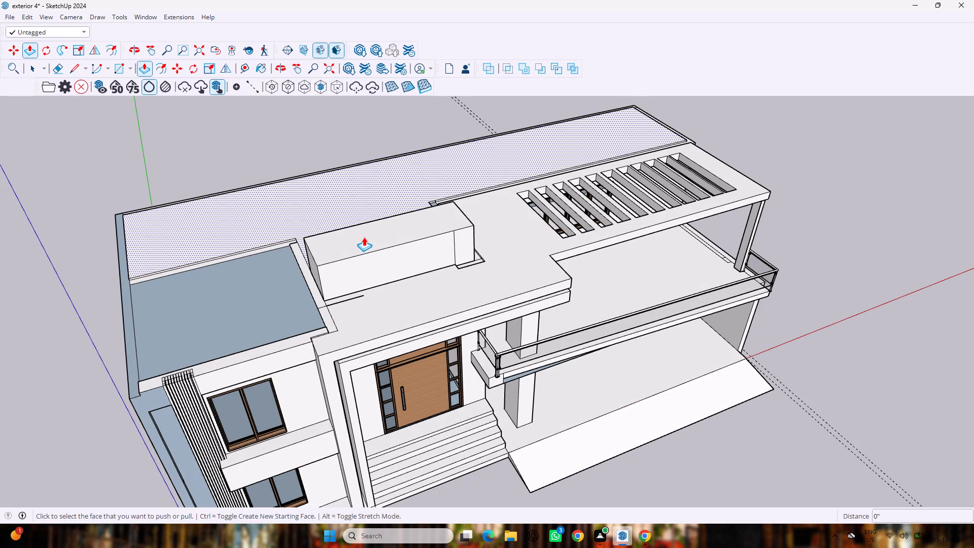
Draw a rectangle over the top face of the grouped roof block and extrude it 4" upward as a slab.
key("r")
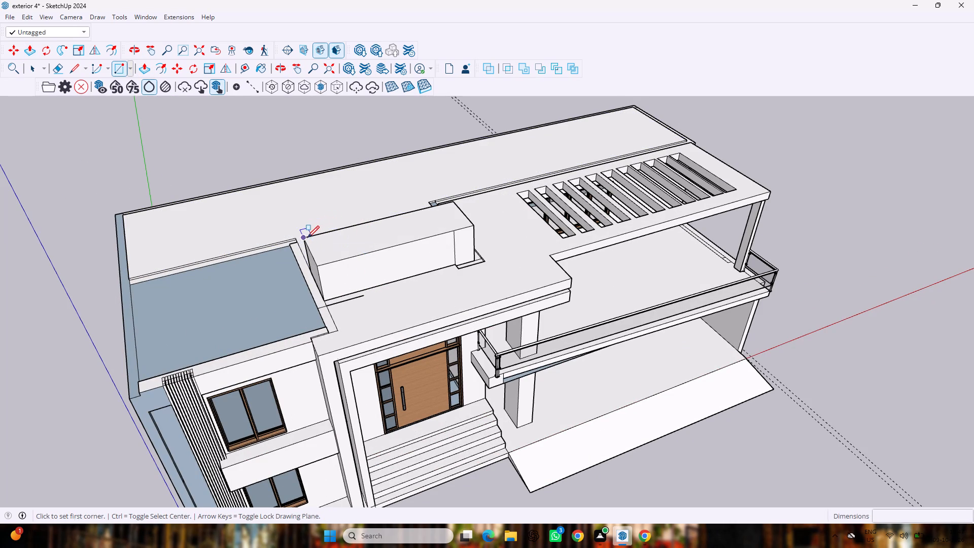
double_click(307, 237)
left_click(468, 227)
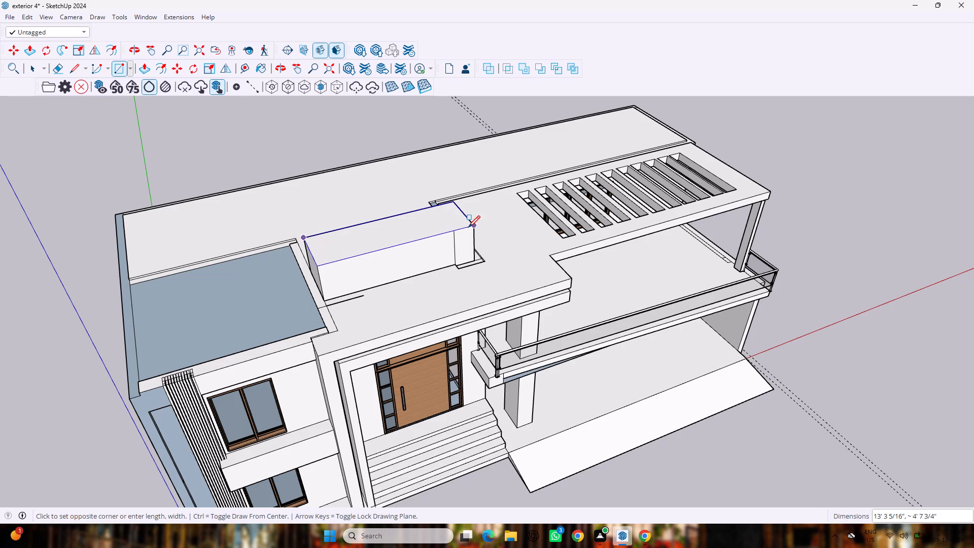
key("p")
left_click_drag(388, 237, 390, 216)
key("4")
key("shift+quotedbl")
key("Return")
Extend the new slab's front edge outward about 3' 3" beyond the raised block on the entrance side.
scroll(399, 236, "up", 6)
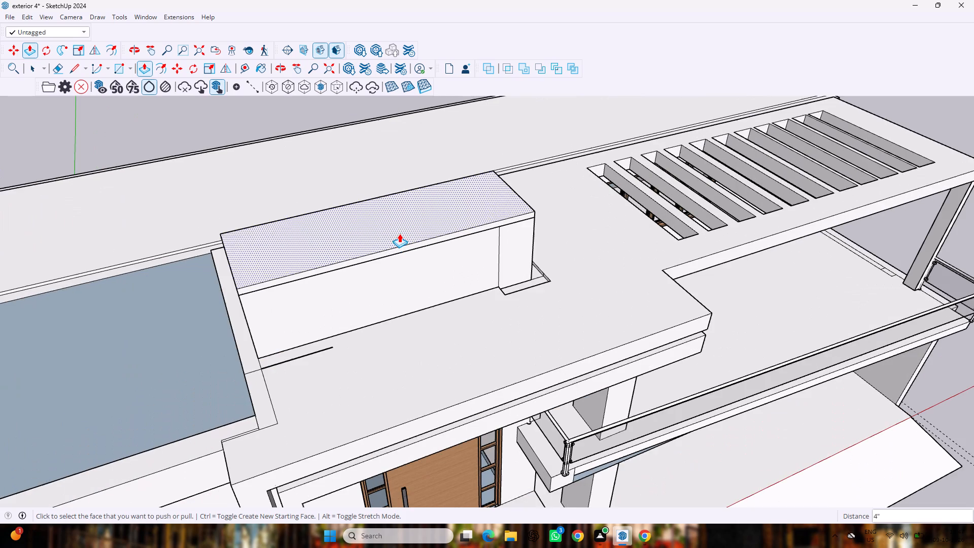
scroll(390, 247, "up", 6)
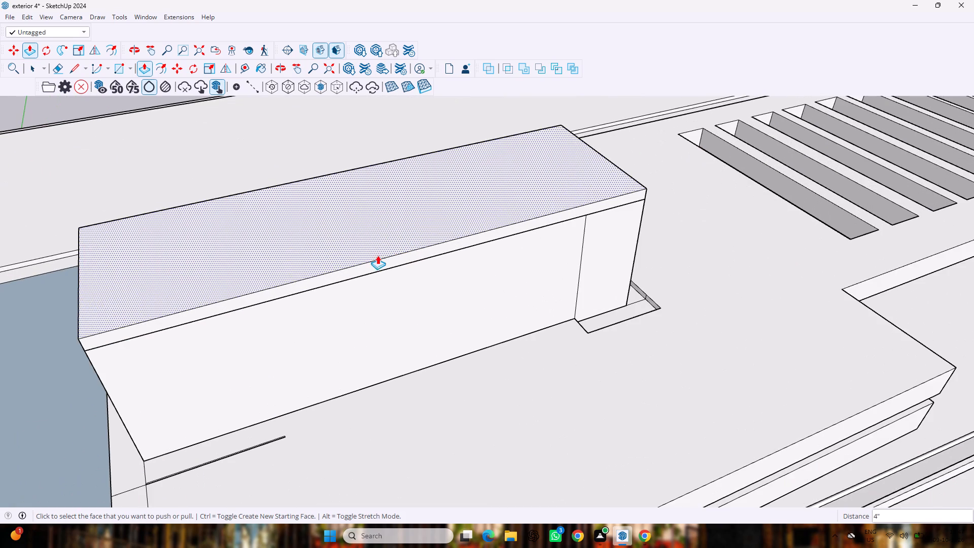
left_click_drag(387, 263, 426, 322)
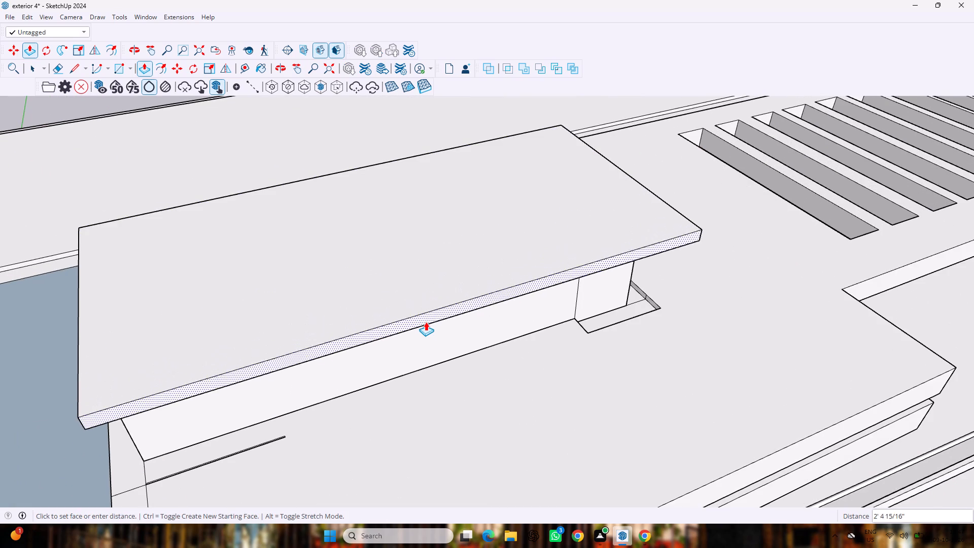
left_click_drag(426, 322, 438, 352)
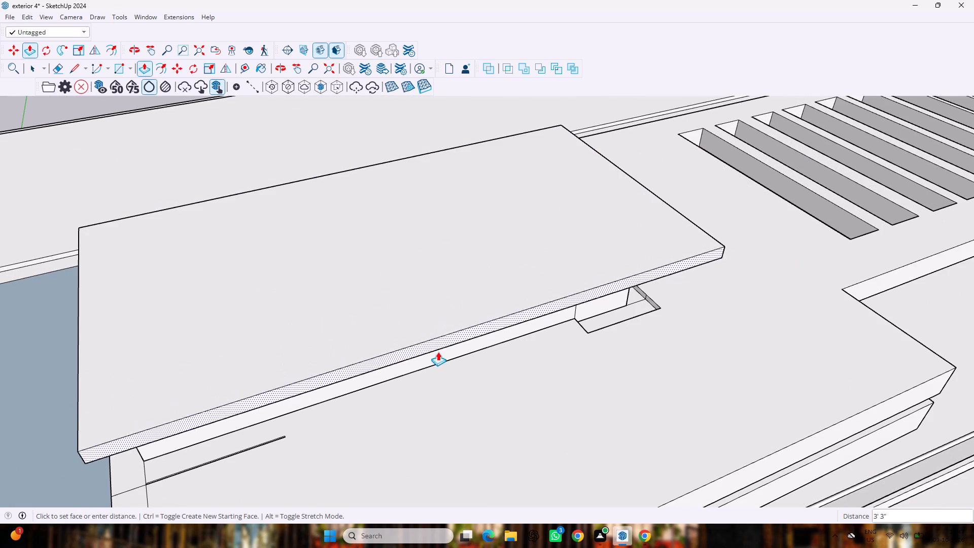
left_click_drag(438, 352, 438, 350)
left_click(437, 350)
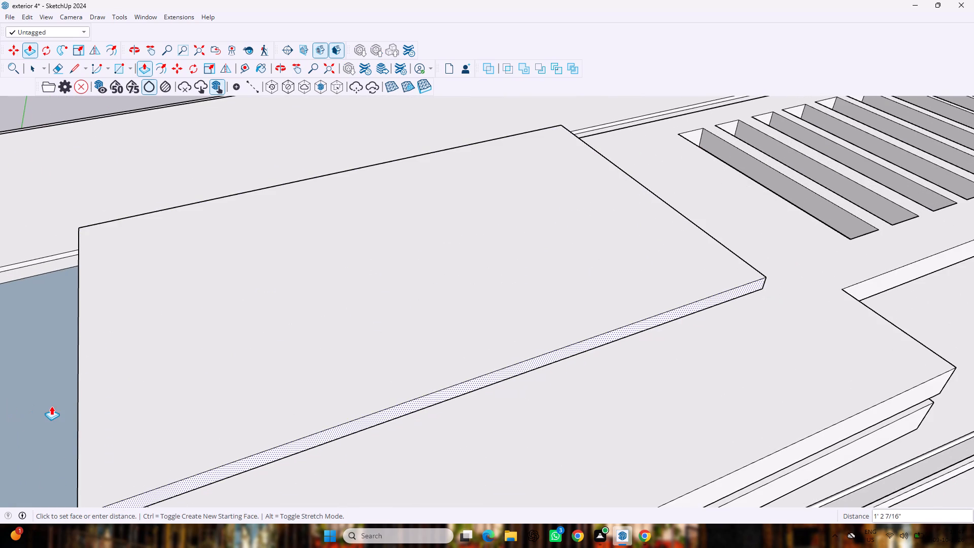
key("space")
scroll(199, 430, "up", 2)
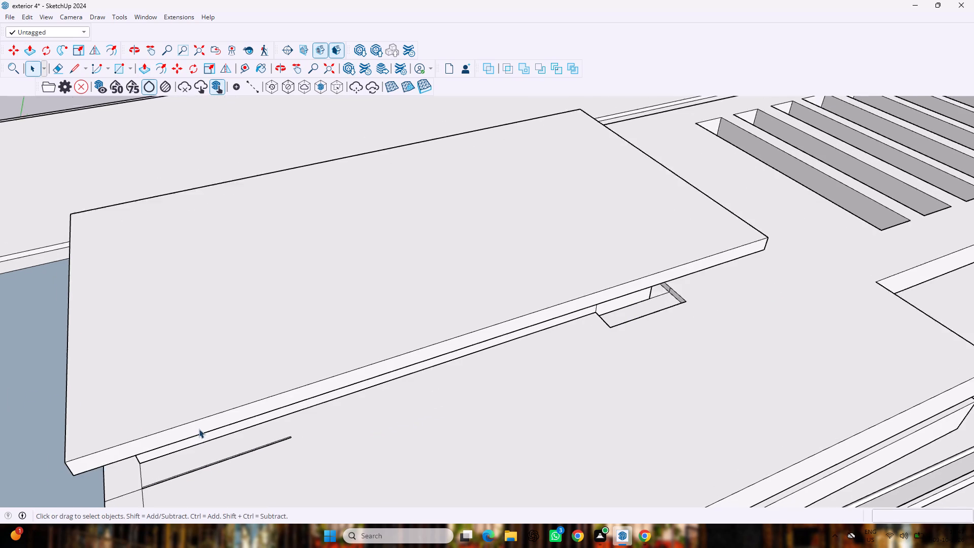
Pull the slab's front edge farther out over the entrance-side roof to enlarge the overhang.
middle_click_drag(196, 415, 163, 288)
scroll(163, 287, "down", 15)
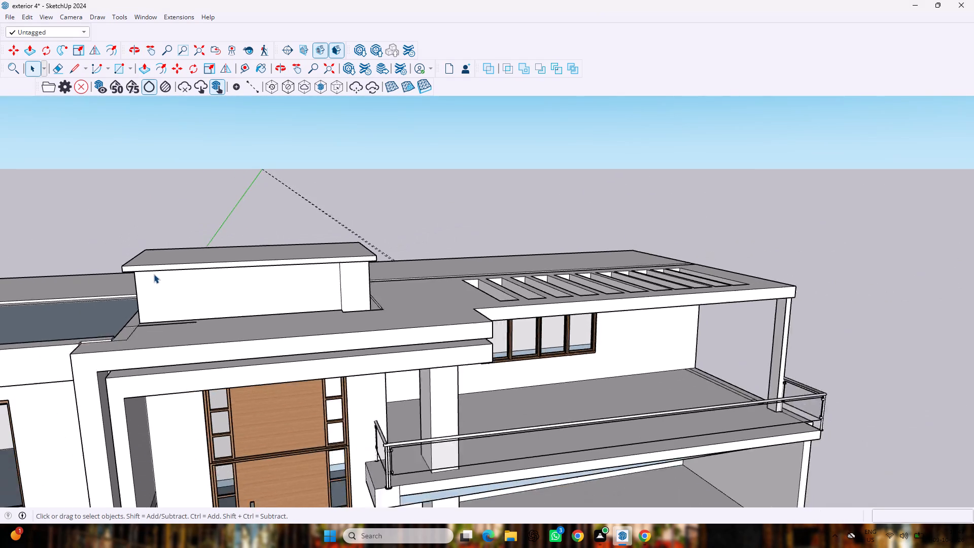
scroll(154, 274, "down", 1)
middle_click_drag(137, 280, 194, 271)
key("p")
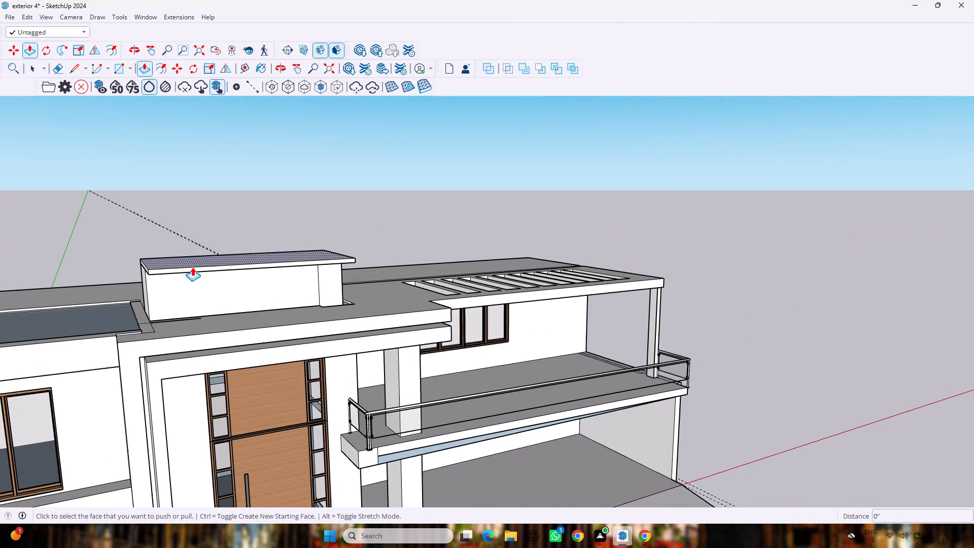
scroll(192, 263, "up", 7)
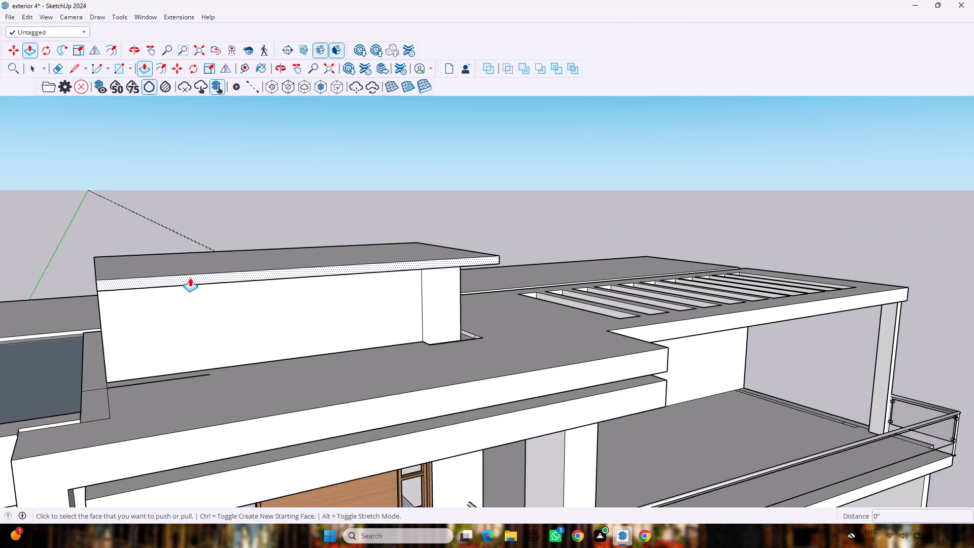
scroll(189, 278, "up", 3)
left_click_drag(189, 276, 203, 309)
Pull the slab's end edge outward to overhang the block on the side facing the recessed blue-grey roof area.
middle_click_drag(0, 292, 101, 299)
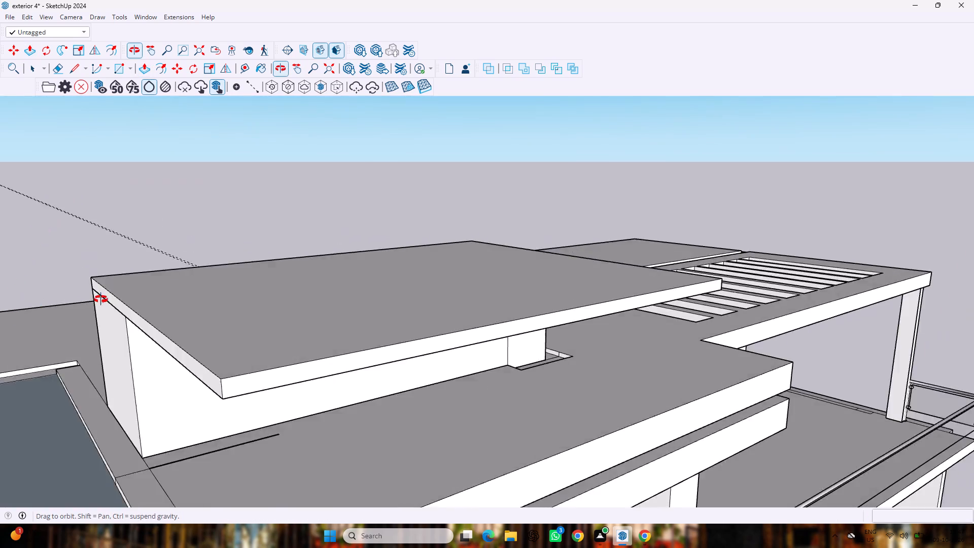
middle_click_drag(101, 299, 129, 295)
left_click_drag(293, 292, 274, 307)
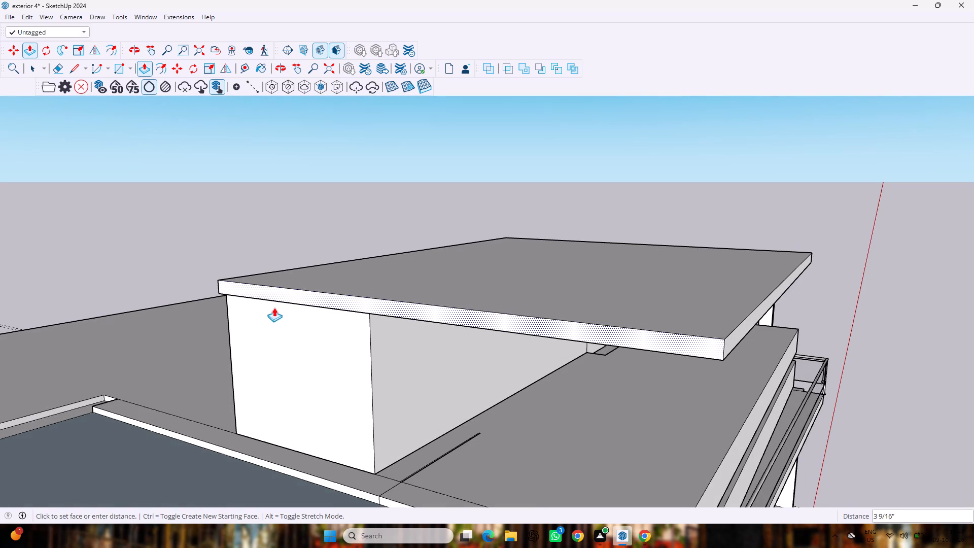
left_click_drag(274, 307, 191, 325)
Extend the slab's back edge about 11' 6" outward behind the raised block.
middle_click_drag(292, 219, 319, 247)
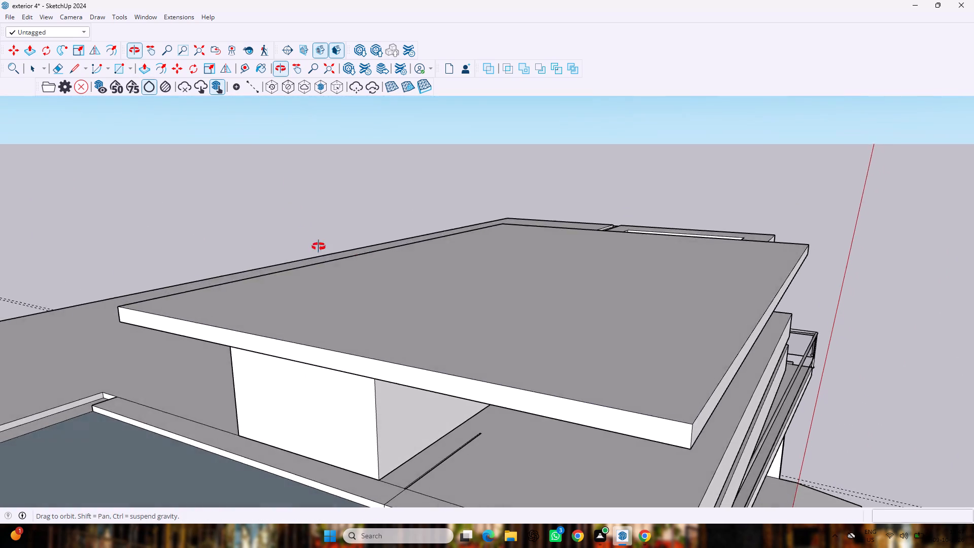
middle_click_drag(319, 247, 806, 189)
left_click_drag(577, 272, 582, 312)
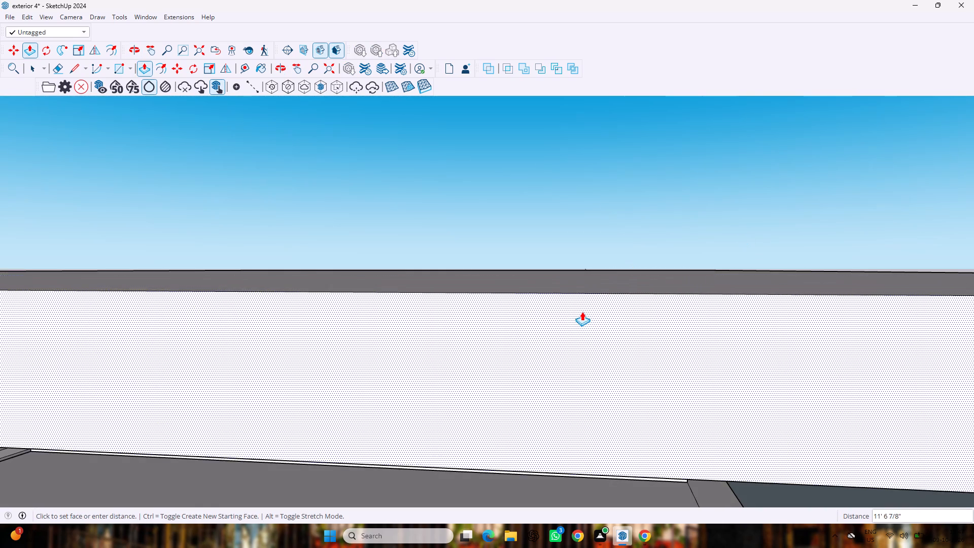
left_click_drag(582, 312, 582, 310)
Pull the roof slab's back edge farther outward behind the raised block to deepen its overhang.
scroll(573, 291, "down", 8)
middle_click_drag(607, 211, 375, 226)
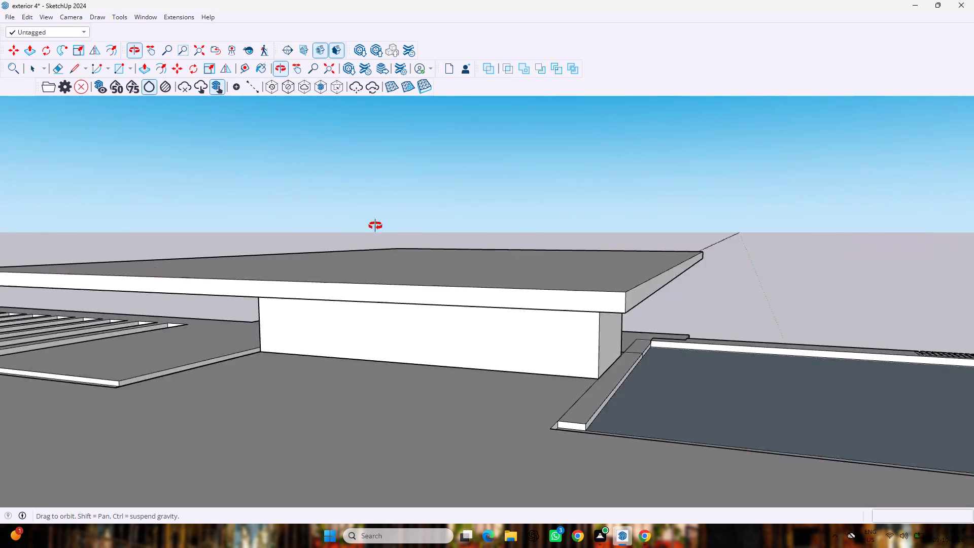
middle_click_drag(375, 226, 0, 247)
middle_click_drag(191, 201, 302, 230)
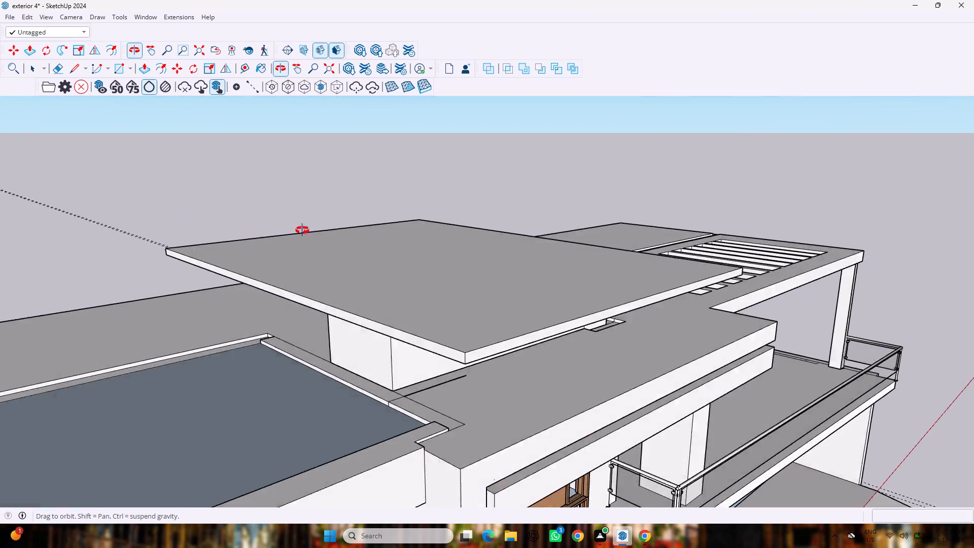
middle_click_drag(302, 230, 822, 203)
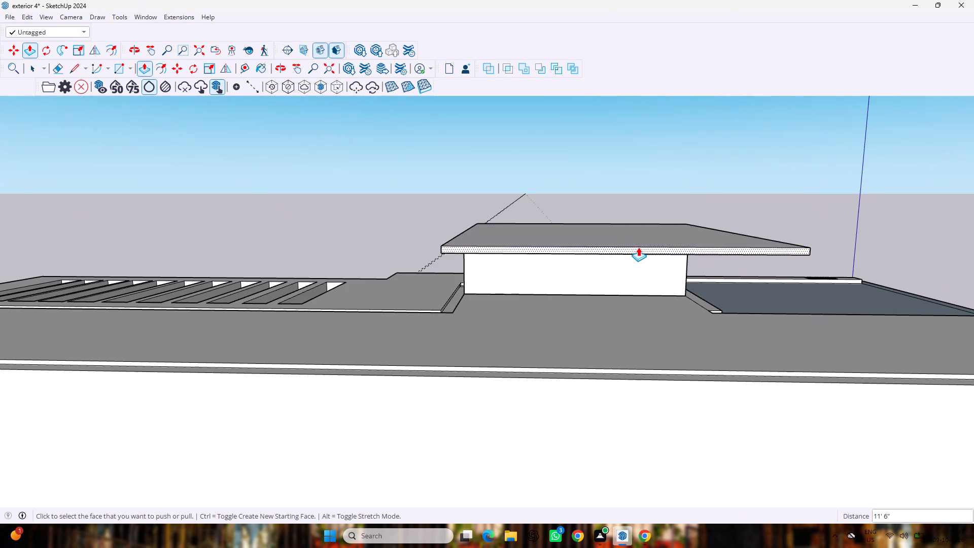
left_click_drag(637, 244, 641, 228)
key("Escape")
scroll(620, 236, "up", 6)
left_click_drag(610, 277, 611, 197)
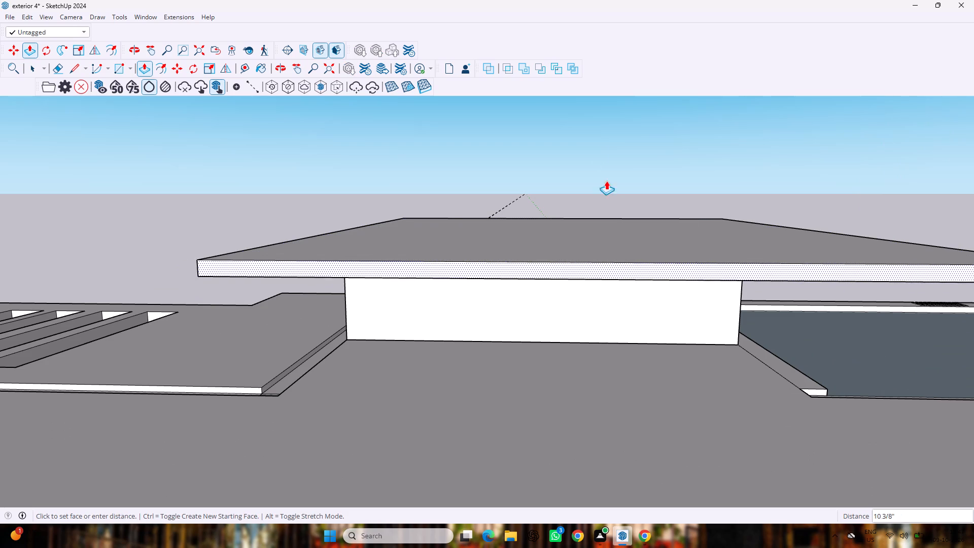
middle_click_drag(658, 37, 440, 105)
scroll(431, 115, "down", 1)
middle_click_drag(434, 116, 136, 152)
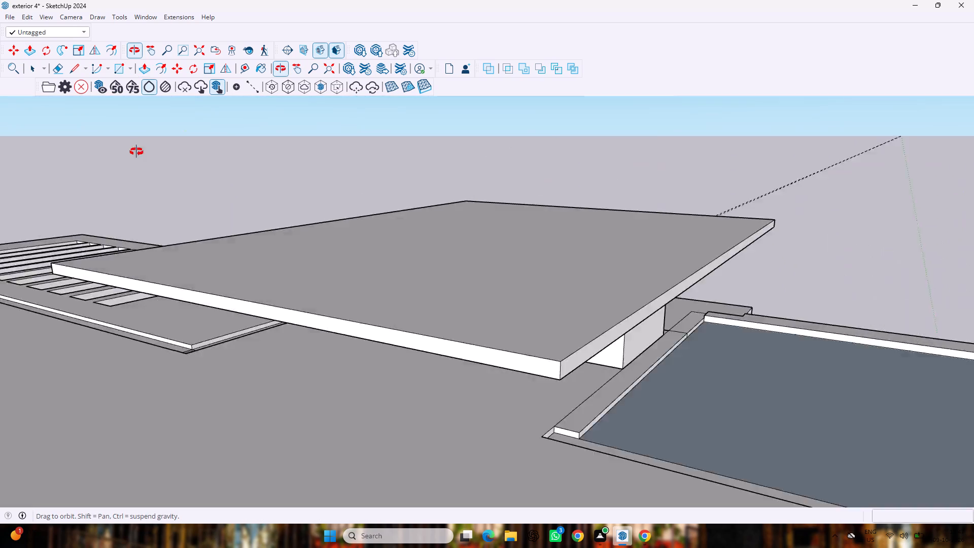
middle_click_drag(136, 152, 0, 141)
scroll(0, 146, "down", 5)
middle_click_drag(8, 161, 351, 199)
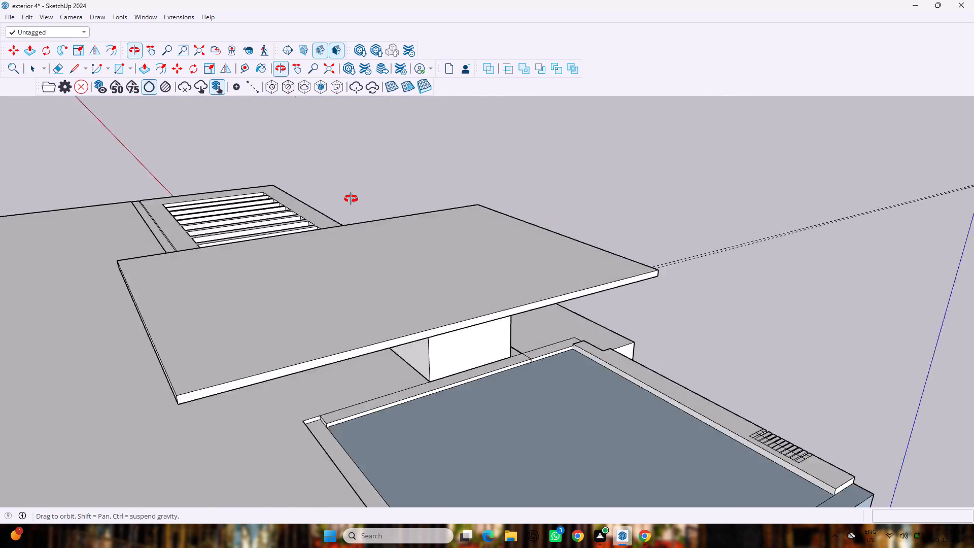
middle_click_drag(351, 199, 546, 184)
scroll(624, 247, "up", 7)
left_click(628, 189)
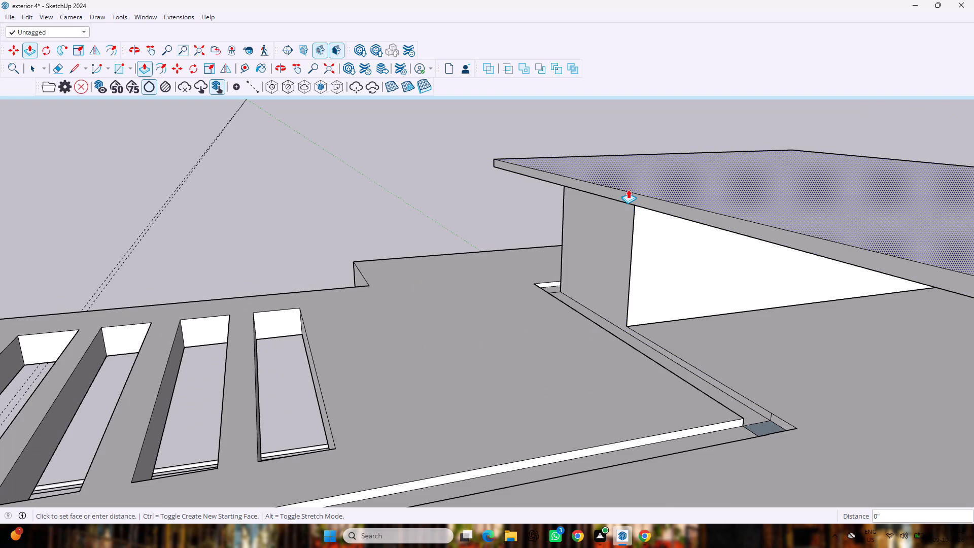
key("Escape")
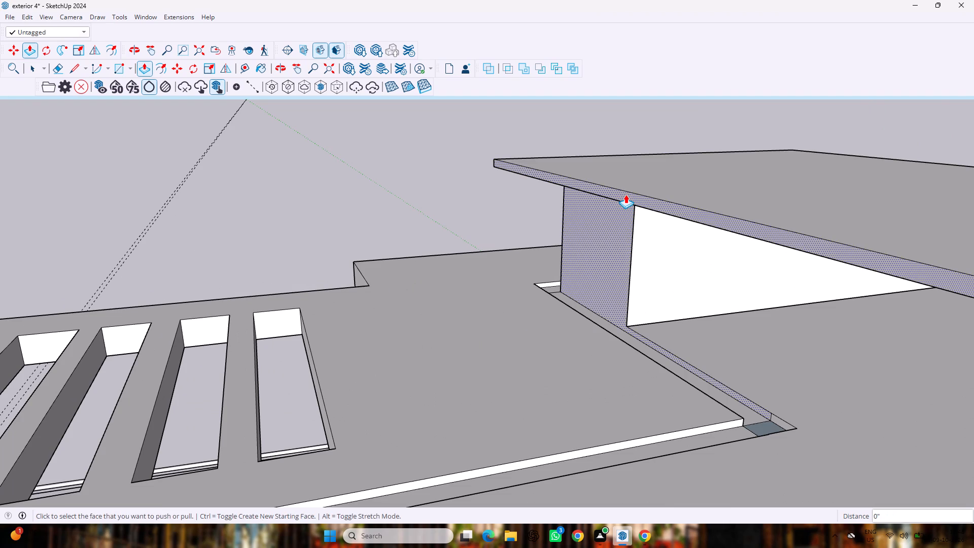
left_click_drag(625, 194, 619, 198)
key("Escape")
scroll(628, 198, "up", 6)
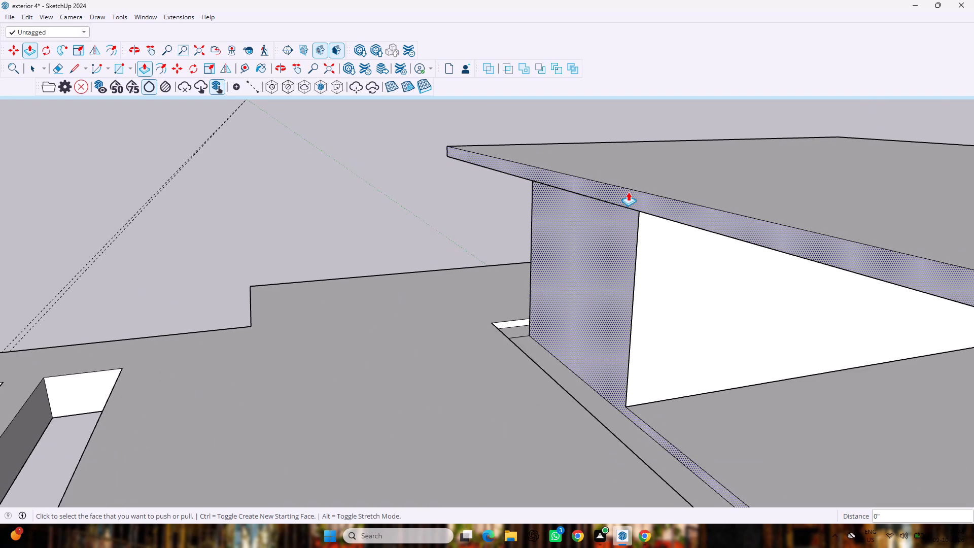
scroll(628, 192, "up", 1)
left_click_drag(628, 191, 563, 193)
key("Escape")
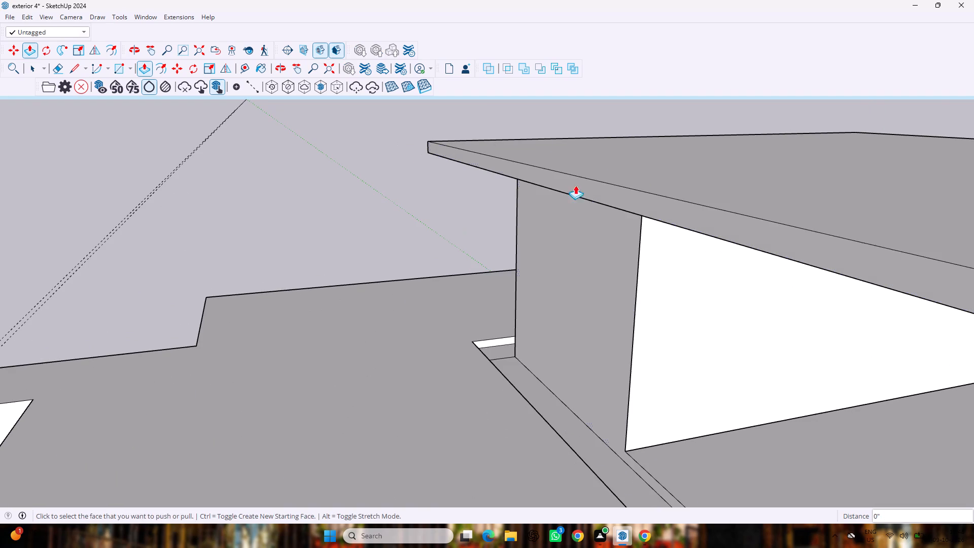
Examine the overhanging roof slab and raised block from the front of the house, together with the whole facade.
middle_click_drag(592, 184, 973, 157)
middle_click_drag(324, 210, 337, 220)
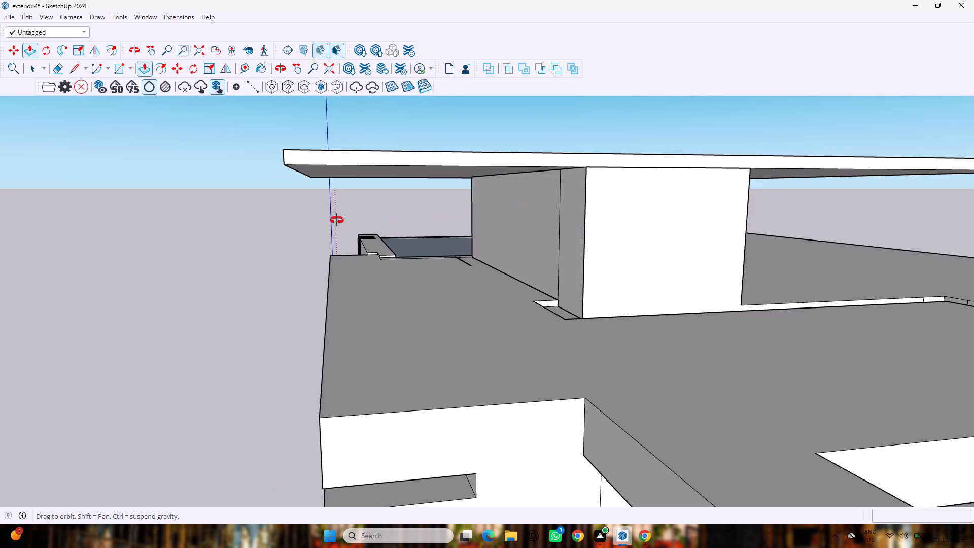
middle_click_drag(337, 220, 899, 234)
scroll(904, 236, "down", 7)
middle_click_drag(863, 213, 615, 152)
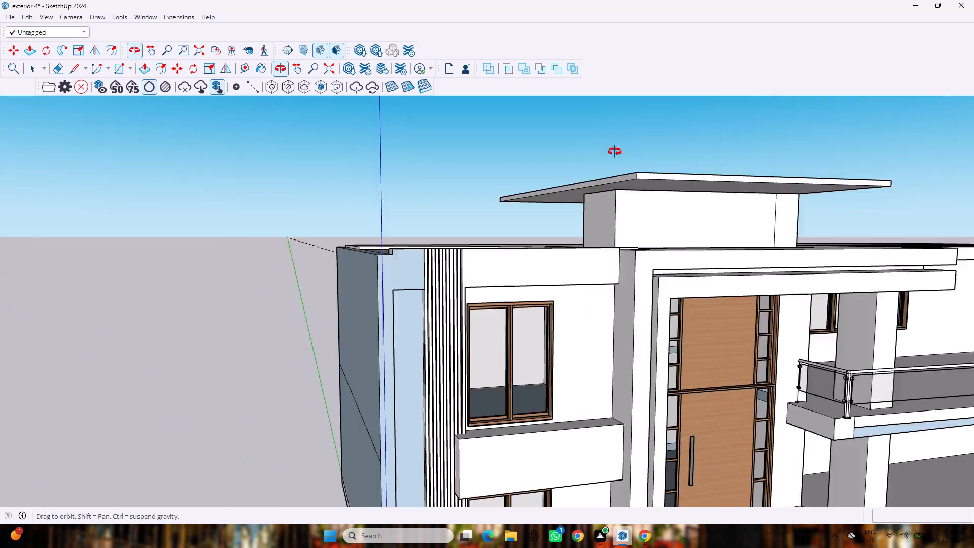
middle_click_drag(615, 152, 615, 152)
scroll(615, 152, "down", 8)
middle_click_drag(560, 162, 577, 273)
scroll(576, 315, "up", 2)
middle_click_drag(577, 314, 581, 259)
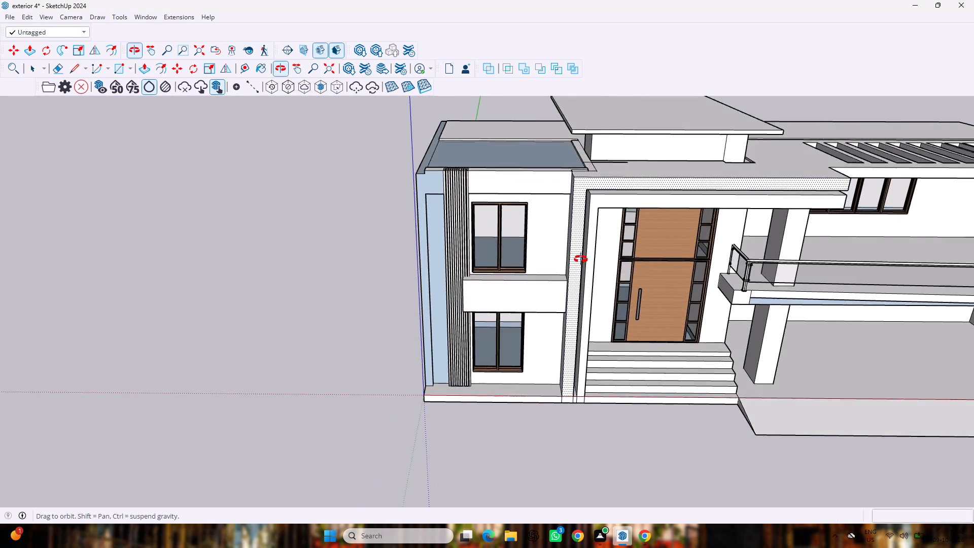
middle_click_drag(581, 259, 580, 222)
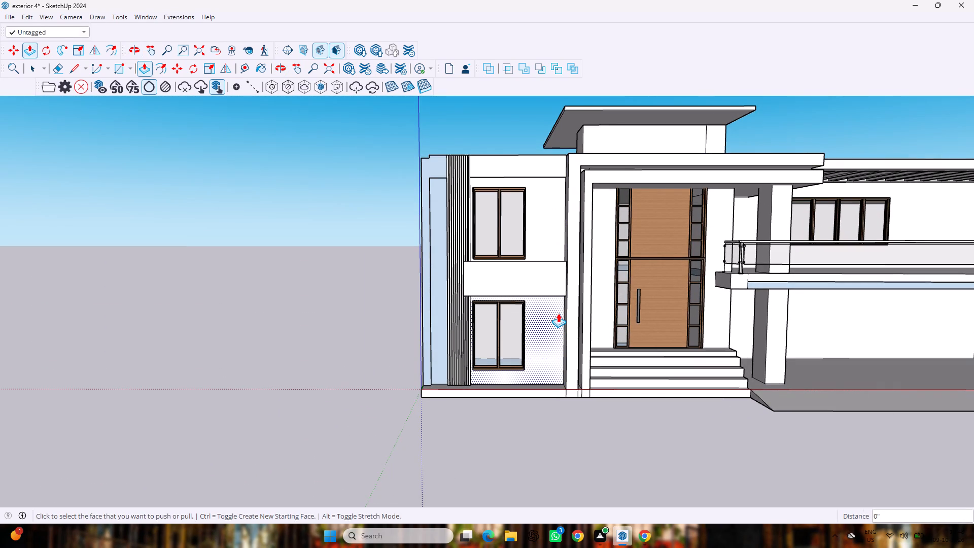
key("space")
scroll(521, 426, "down", 5)
middle_click_drag(519, 418, 525, 440)
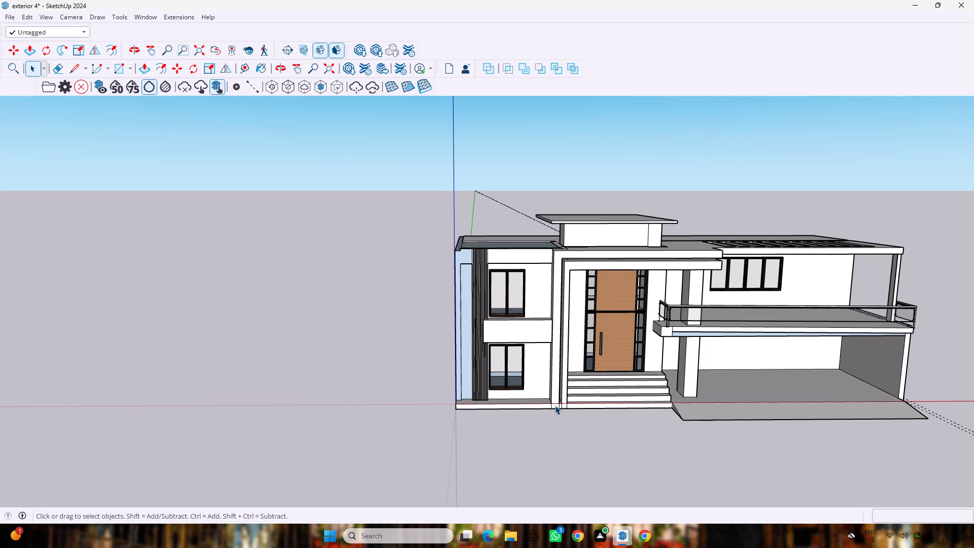
Choose the Wood Cherry Original material from the Wood collection for painting.
key("b")
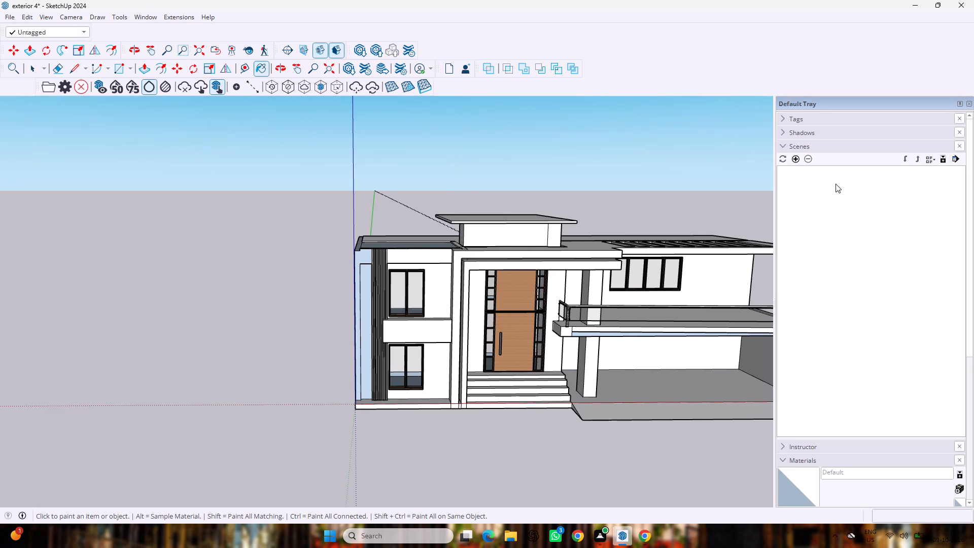
scroll(828, 183, "down", 4)
scroll(862, 497, "down", 12)
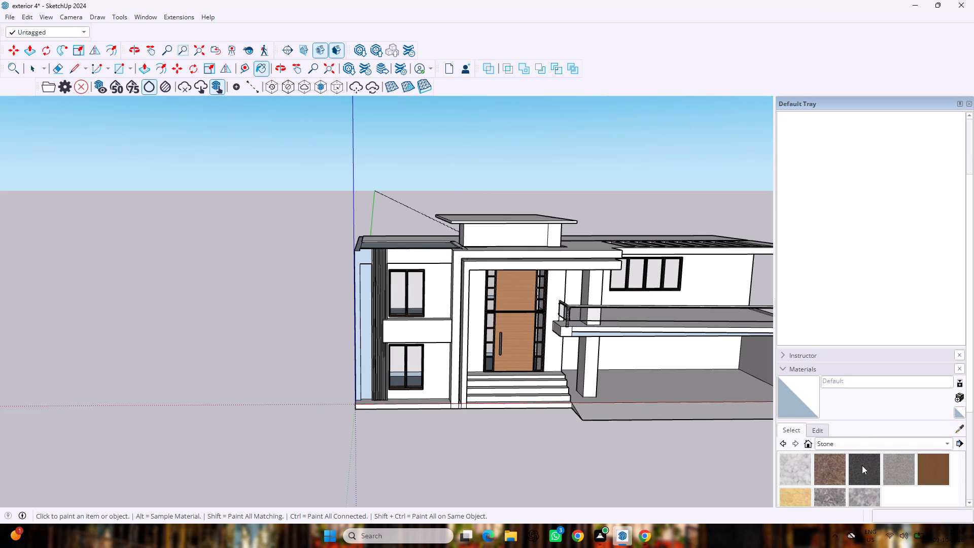
scroll(862, 465, "down", 11)
middle_click_drag(843, 479, 851, 503)
scroll(851, 516, "down", 5)
scroll(853, 489, "up", 2)
scroll(889, 474, "down", 12)
scroll(883, 412, "down", 4)
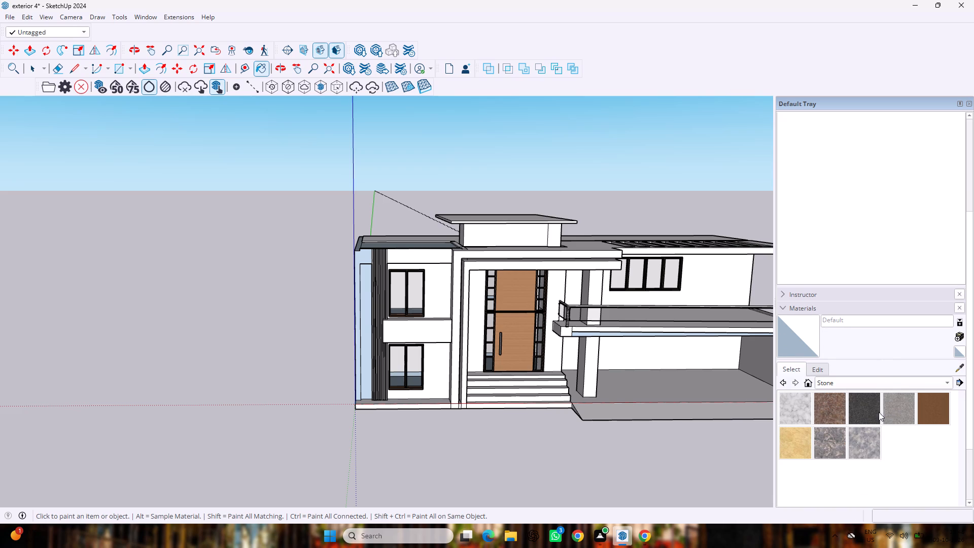
scroll(879, 411, "down", 4)
left_click(847, 379)
left_click(835, 428)
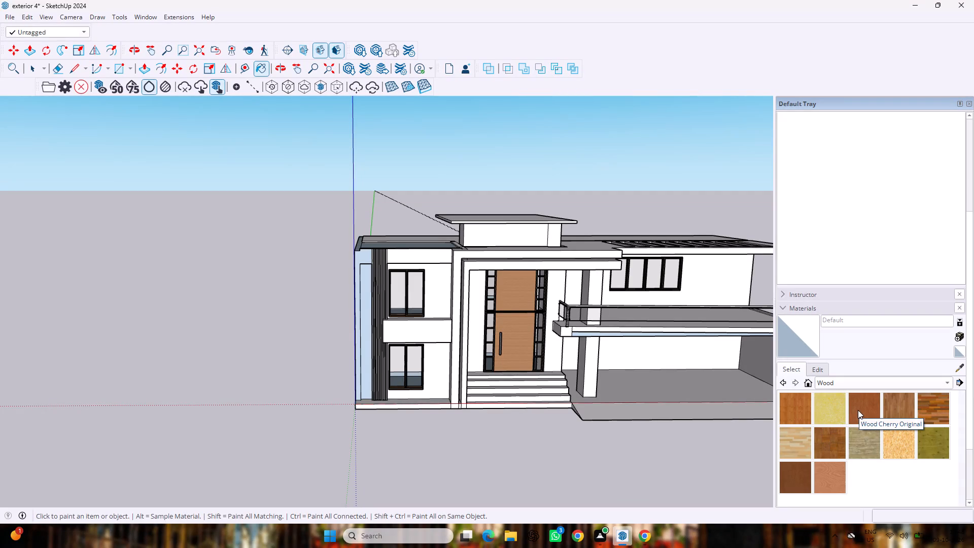
left_click(858, 410)
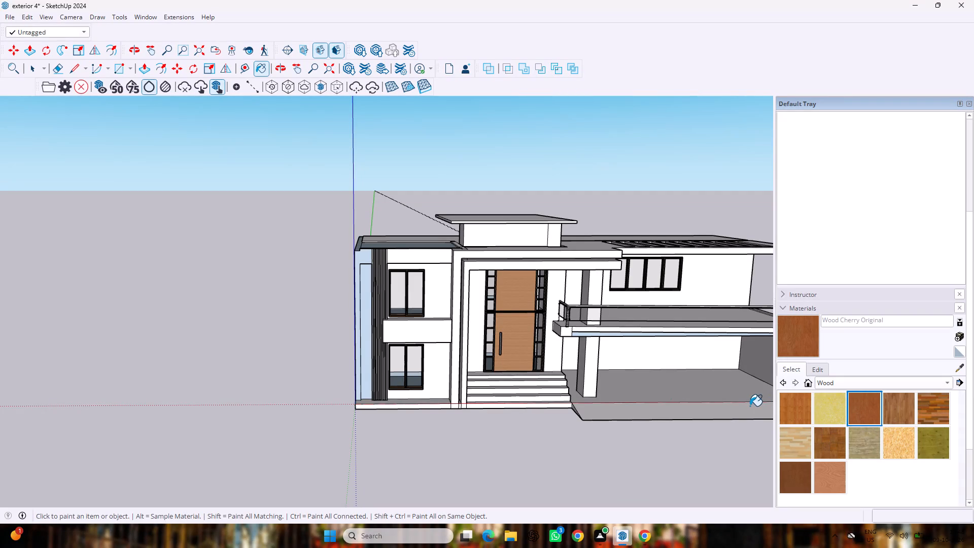
Paint the middle slats and the slat nearest the windows in the front facade's vertical slat panel with Wood Cherry Original.
scroll(367, 373, "up", 13)
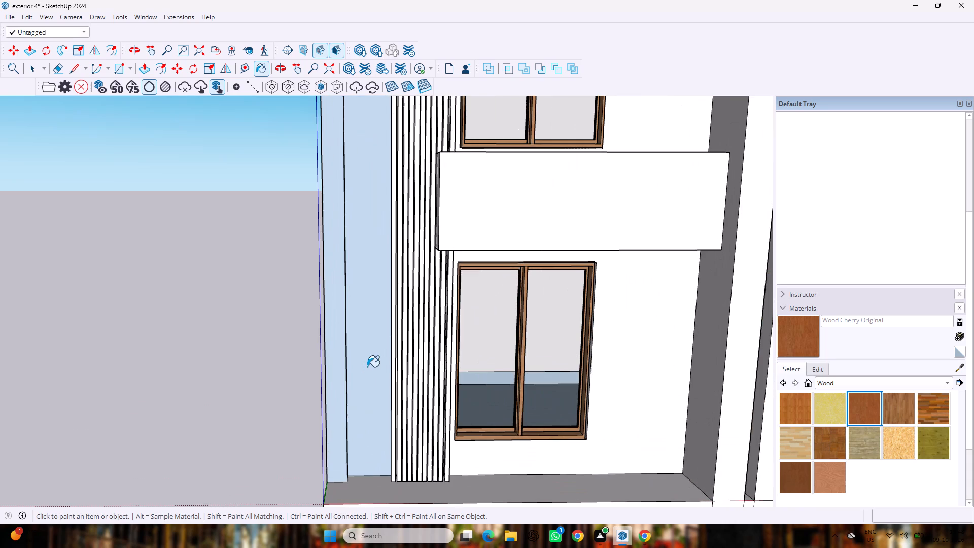
left_click(405, 361)
double_click(420, 363)
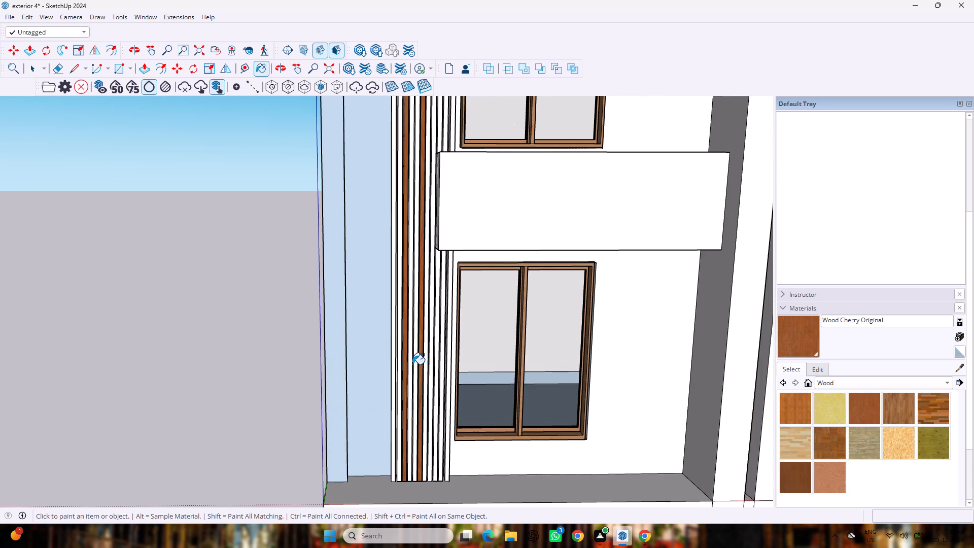
left_click(412, 364)
double_click(411, 368)
left_click(414, 359)
left_click(418, 360)
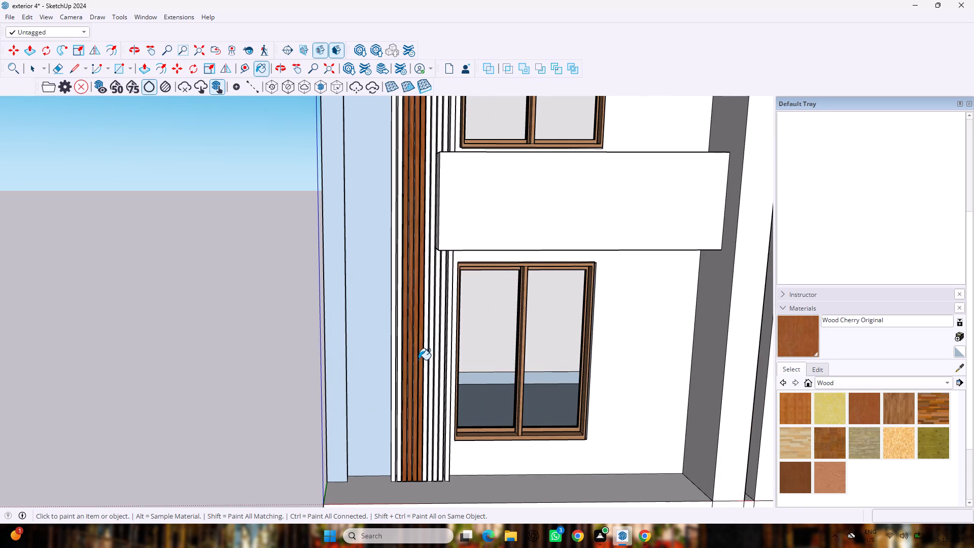
left_click(426, 359)
double_click(428, 360)
left_click(431, 360)
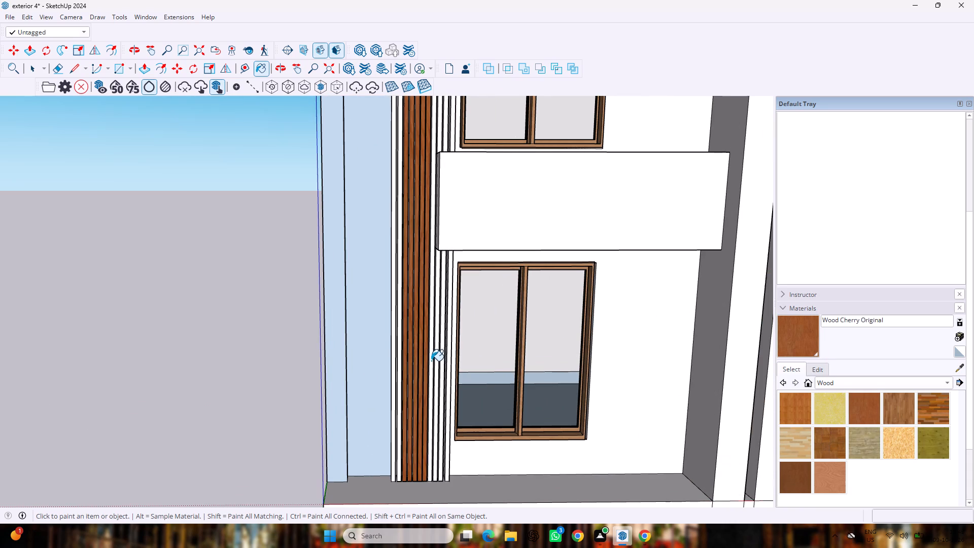
left_click(439, 361)
left_click(440, 362)
left_click(439, 360)
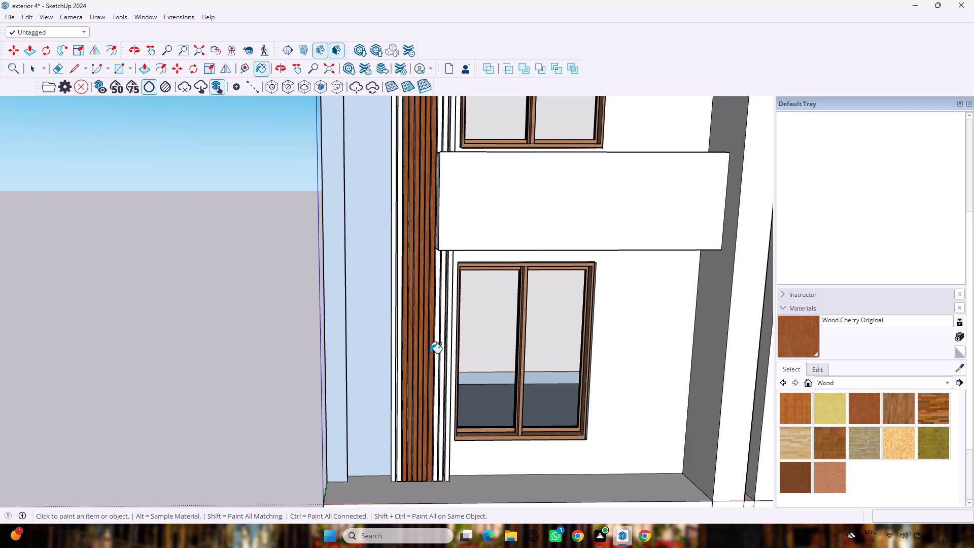
left_click(439, 353)
left_click(439, 353)
double_click(446, 346)
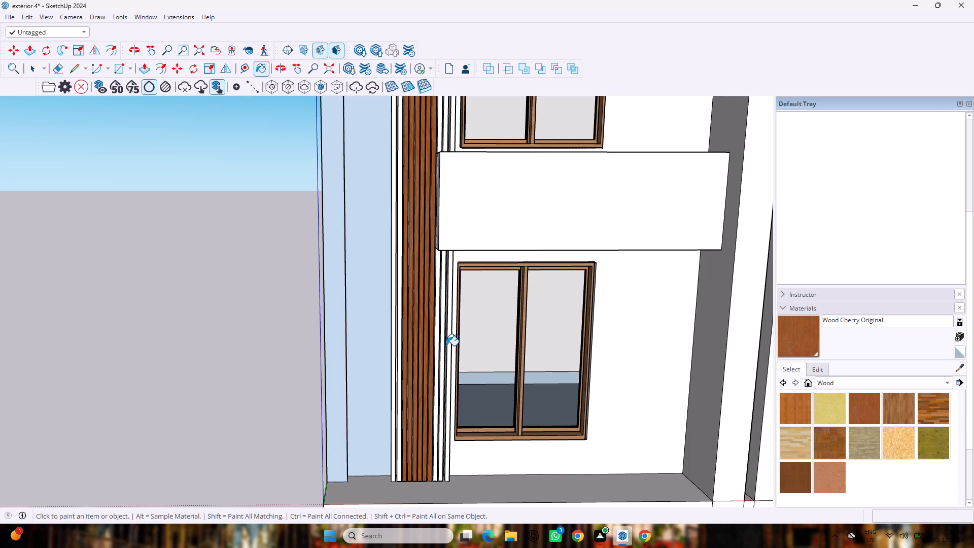
left_click(449, 344)
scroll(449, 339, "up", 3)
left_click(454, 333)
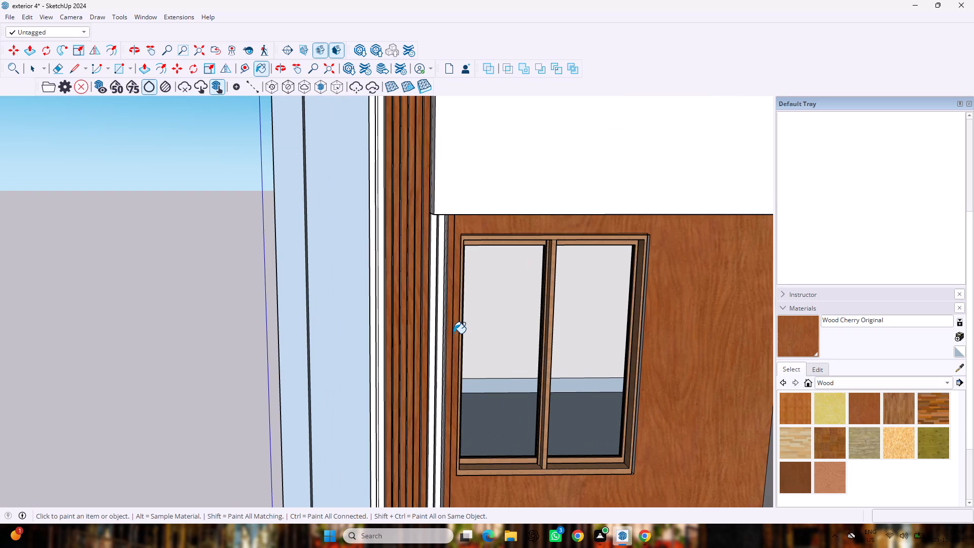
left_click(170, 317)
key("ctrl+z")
Paint the remaining white slats at both sides of the vertical slat panel with Wood Cherry Original.
scroll(449, 349, "up", 3)
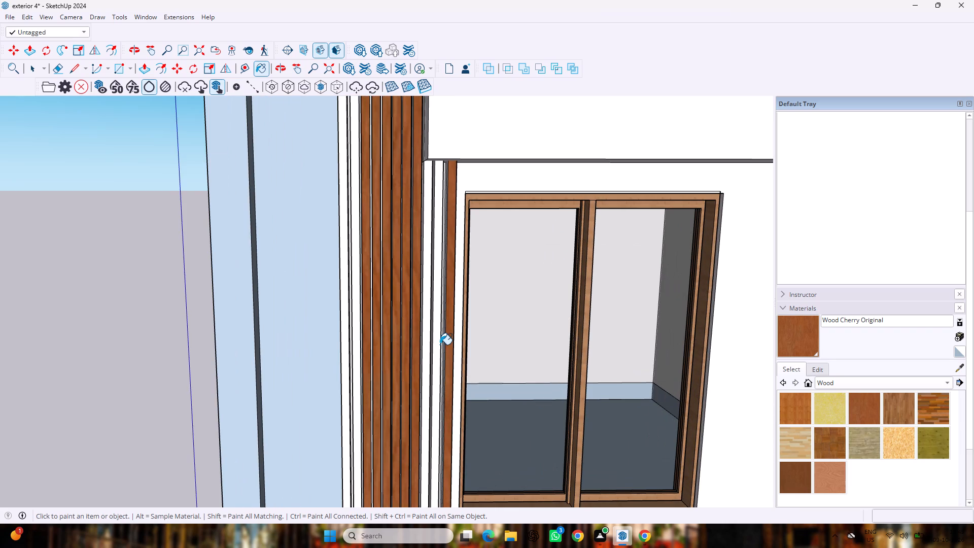
left_click(438, 344)
left_click(425, 344)
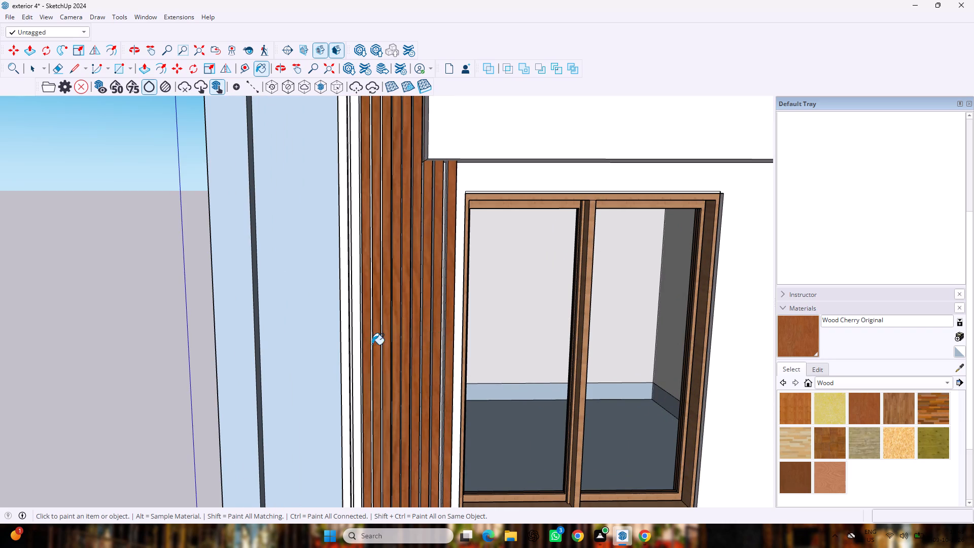
left_click(347, 348)
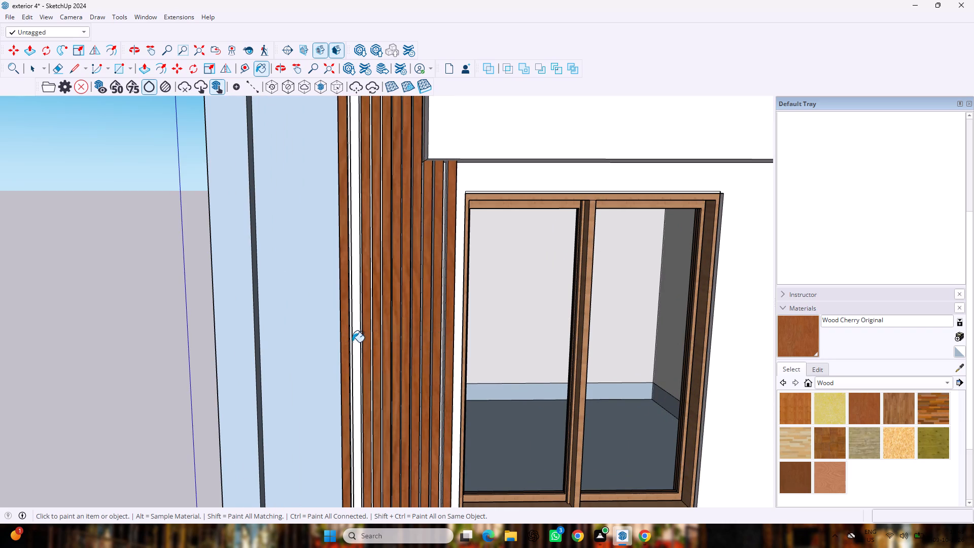
left_click(353, 341)
Paint the top faces of the four vertical slats nearest the house corner with Wood Cherry Original.
scroll(360, 336, "down", 18)
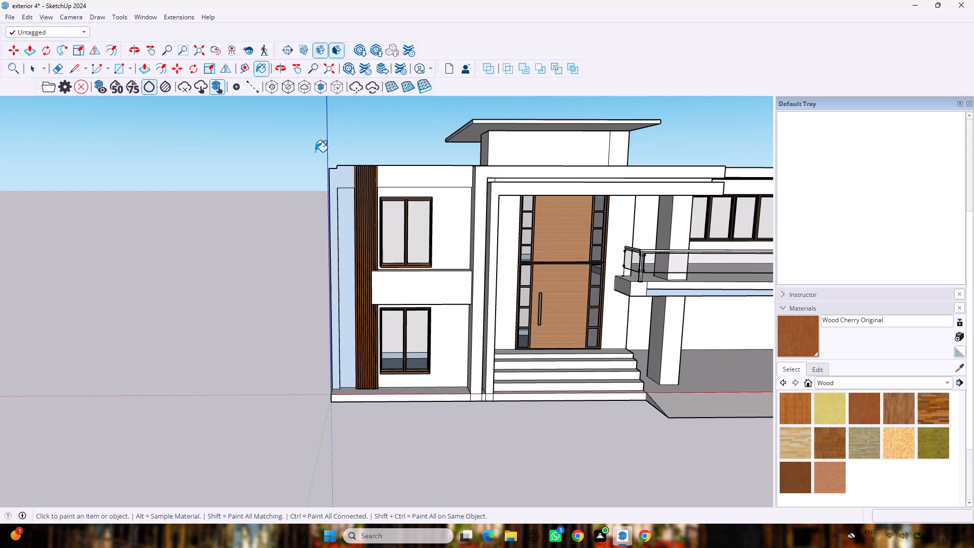
middle_click_drag(317, 156, 346, 291)
scroll(357, 209, "up", 7)
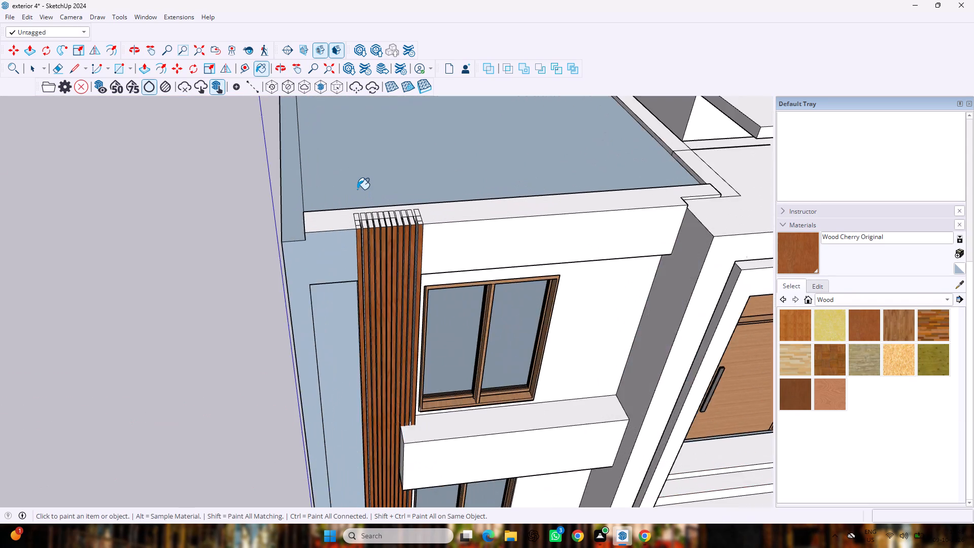
scroll(357, 189, "up", 10)
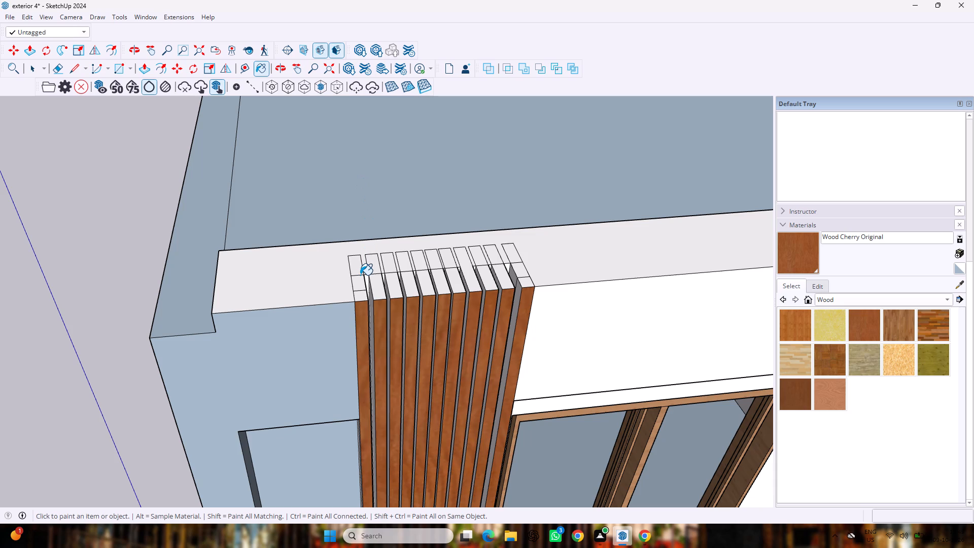
left_click(360, 275)
left_click(356, 280)
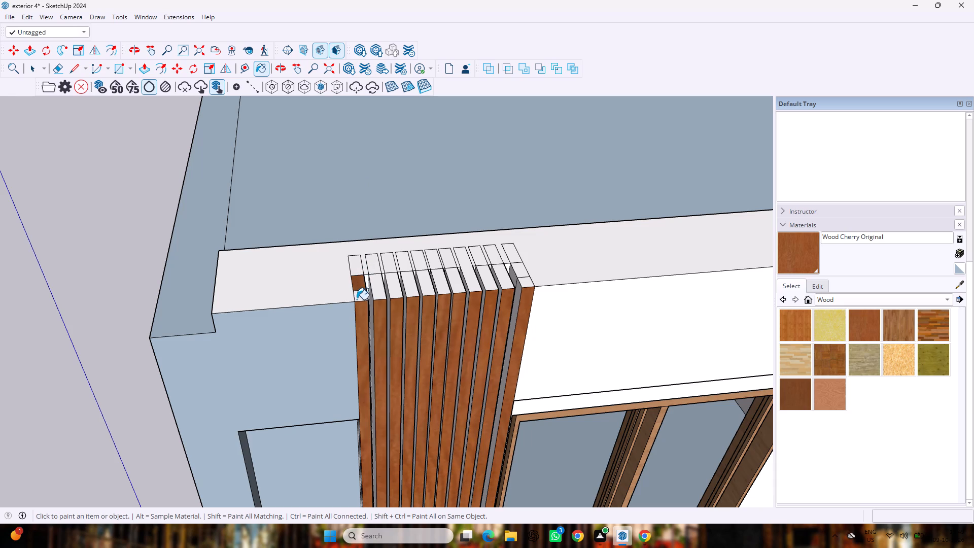
left_click(357, 299)
left_click(352, 267)
double_click(374, 282)
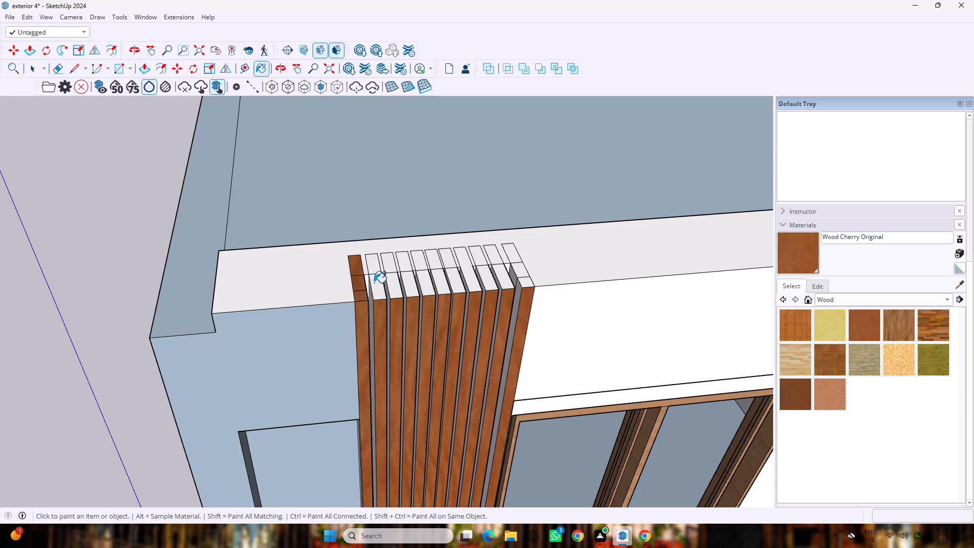
left_click(372, 266)
left_click(388, 262)
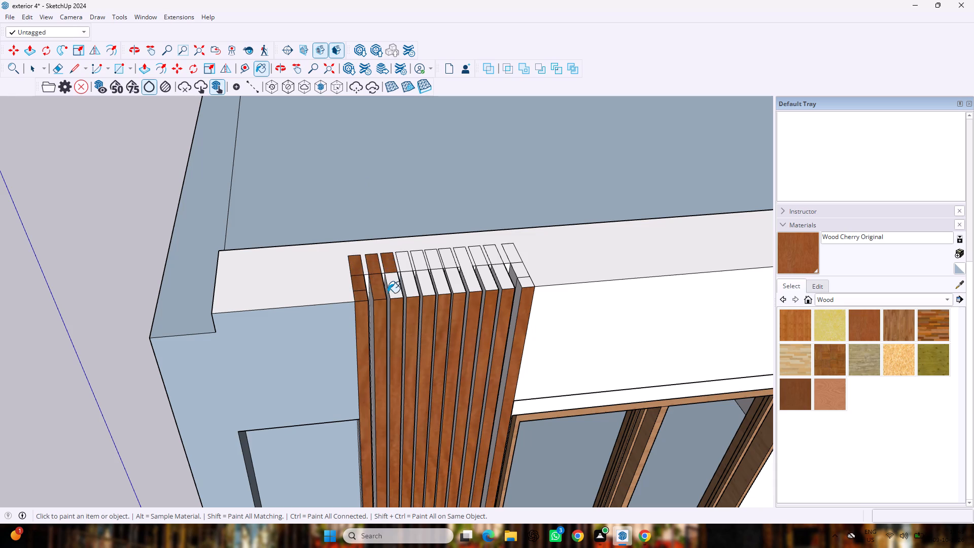
double_click(391, 295)
left_click(401, 262)
left_click(402, 286)
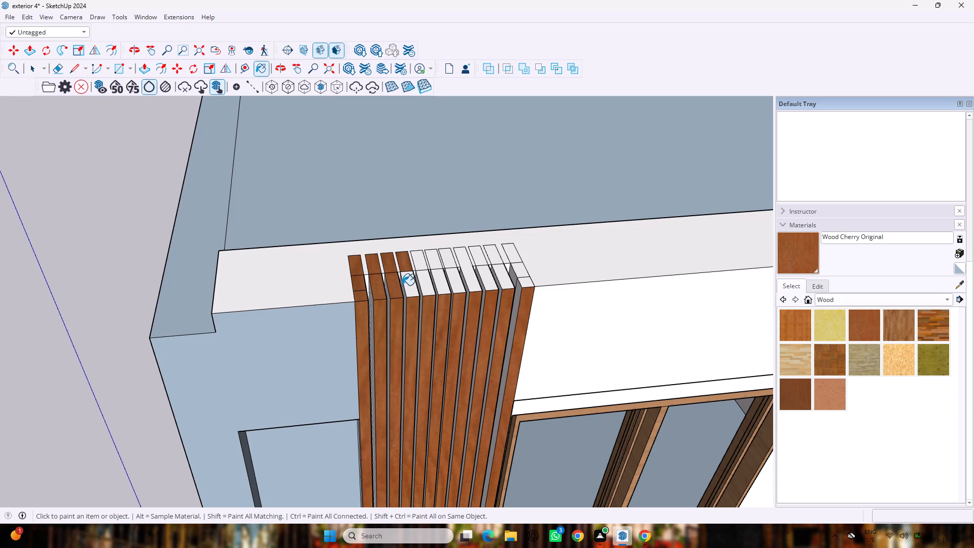
left_click(407, 278)
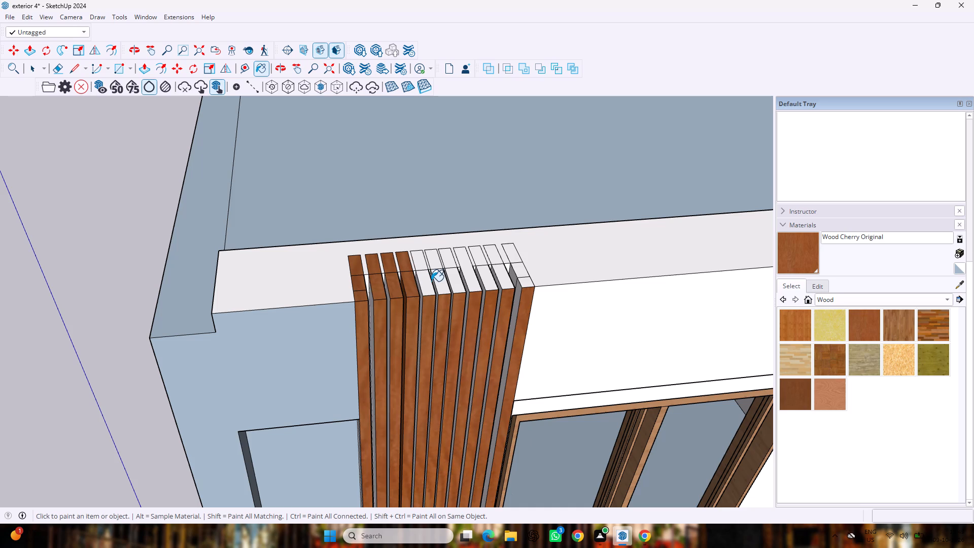
Paint the top faces of the fifth to eighth slats from the house corner with Wood Cherry Original, including side faces between them.
left_click(431, 281)
double_click(420, 315)
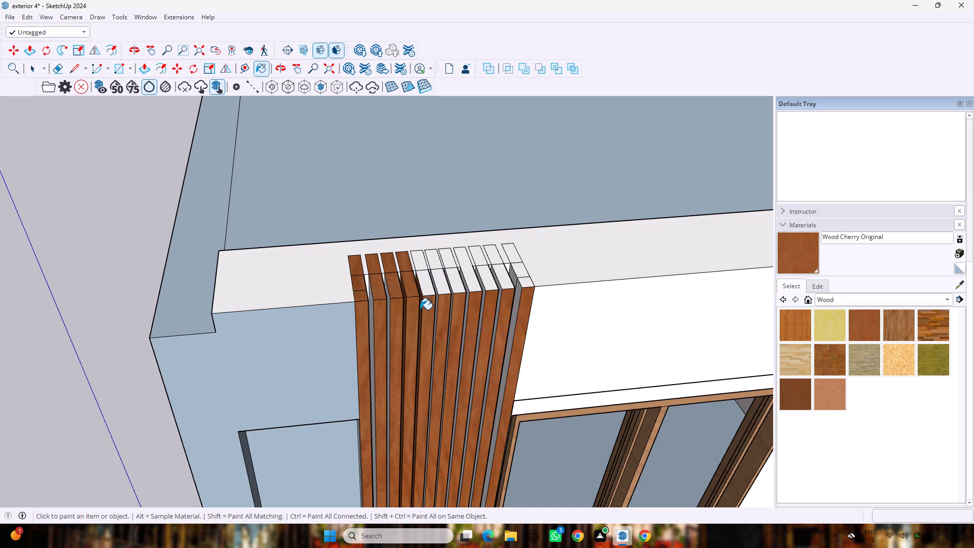
left_click(425, 288)
left_click(417, 257)
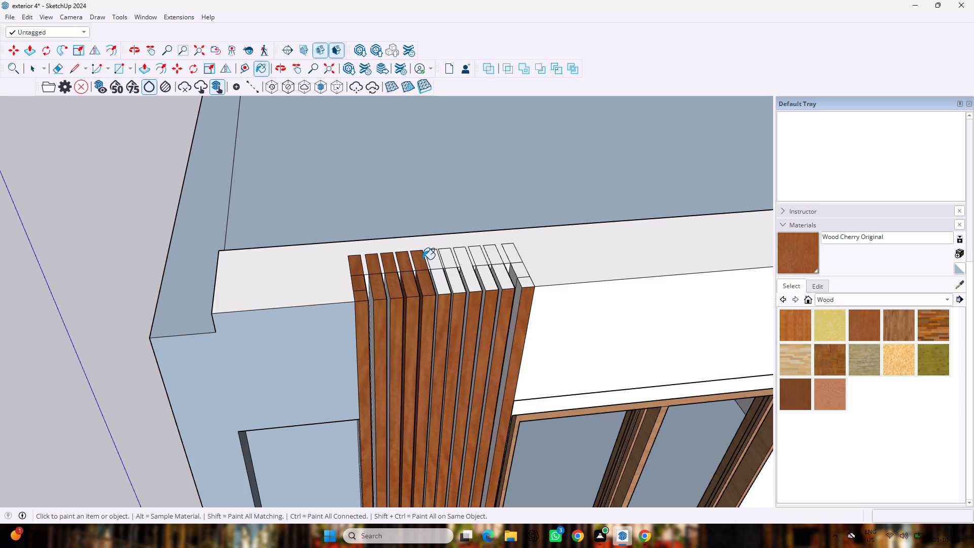
double_click(433, 258)
double_click(433, 287)
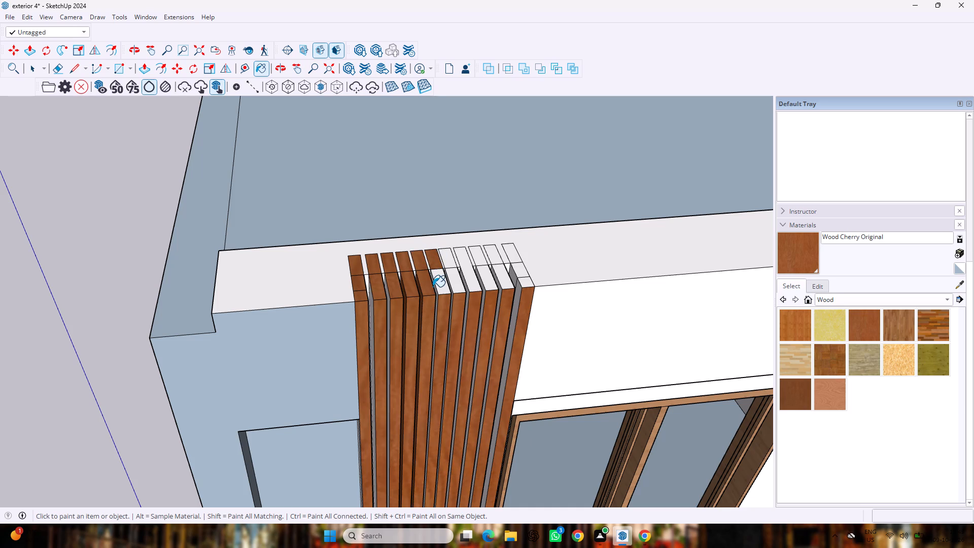
double_click(440, 290)
double_click(436, 311)
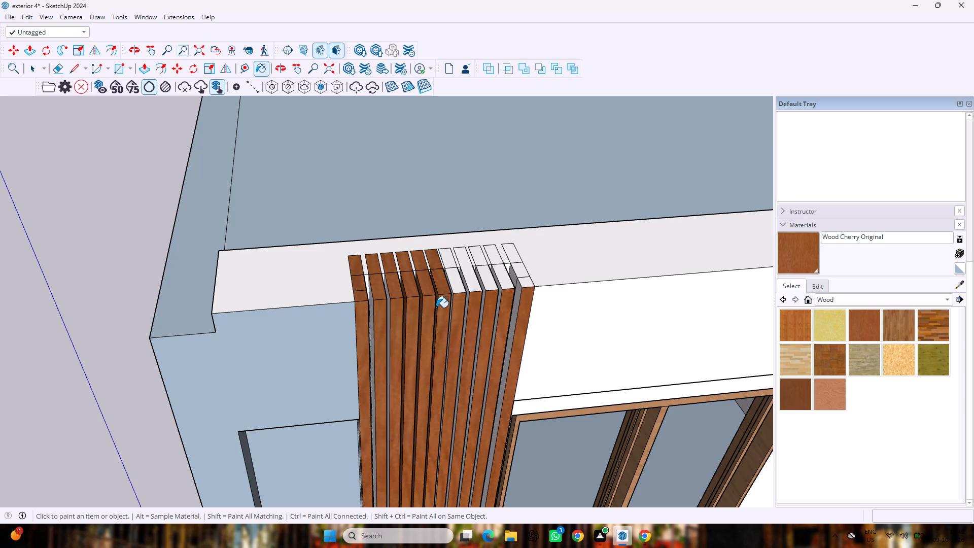
left_click(455, 285)
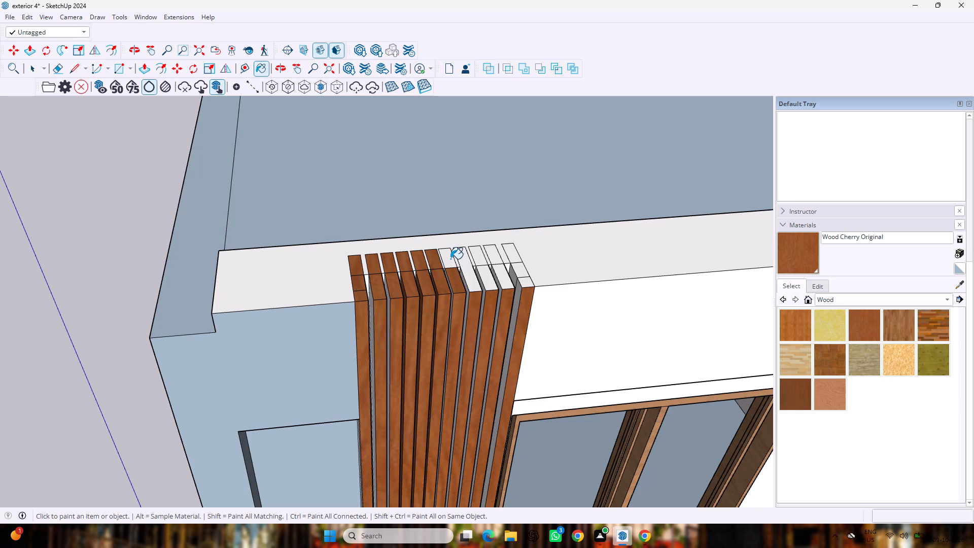
double_click(450, 259)
double_click(467, 264)
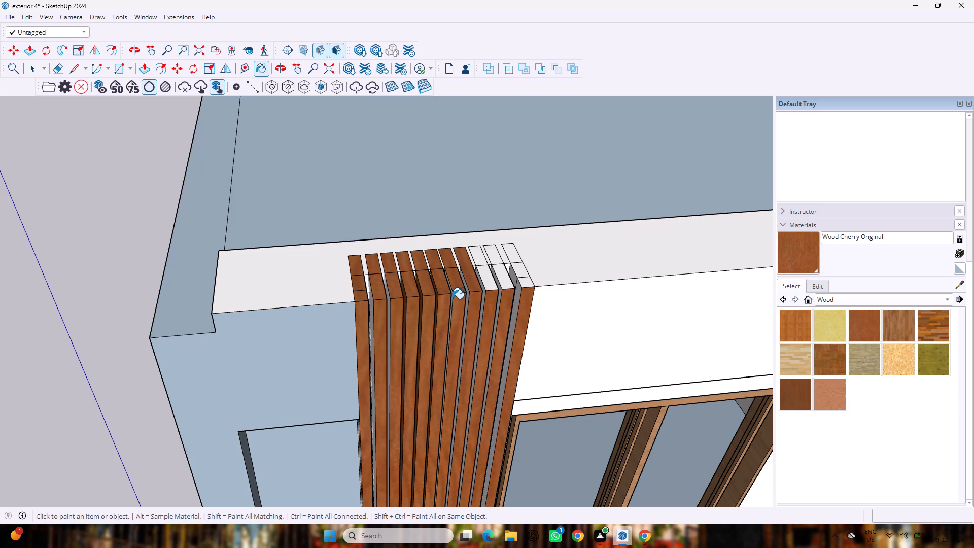
Paint the corner-facing side faces of the eighth and ninth slats and their neighbour with Wood Cherry Original.
left_click(452, 299)
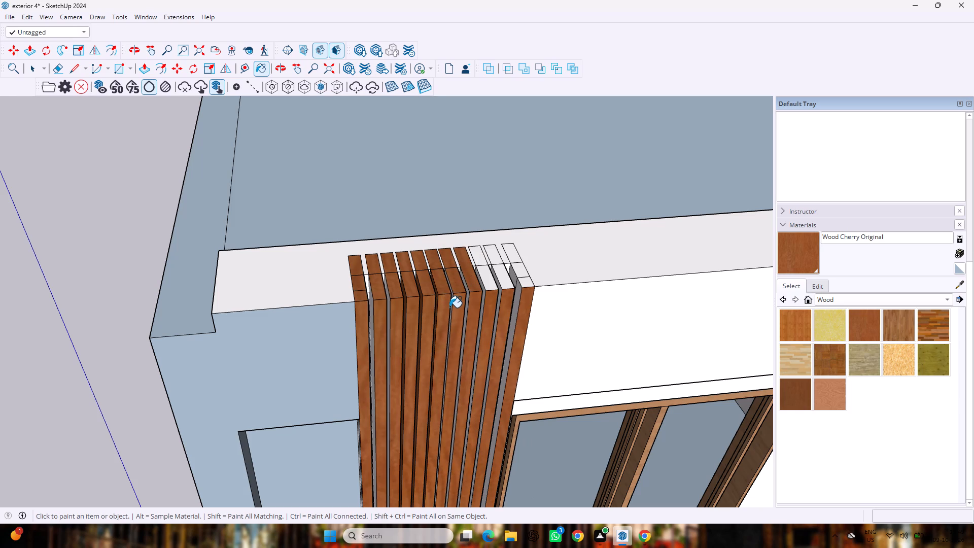
double_click(449, 307)
left_click(464, 318)
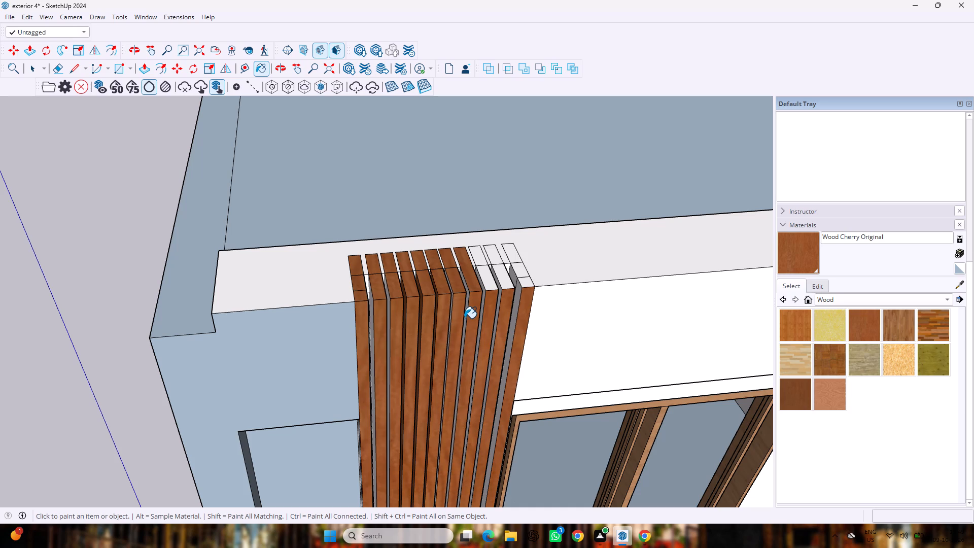
left_click(462, 320)
left_click(466, 307)
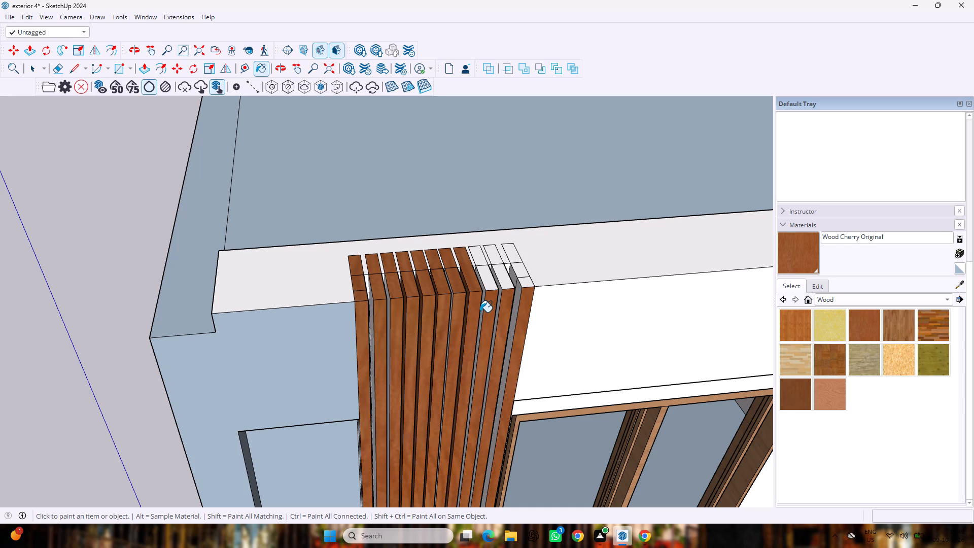
double_click(480, 312)
scroll(479, 300, "up", 3)
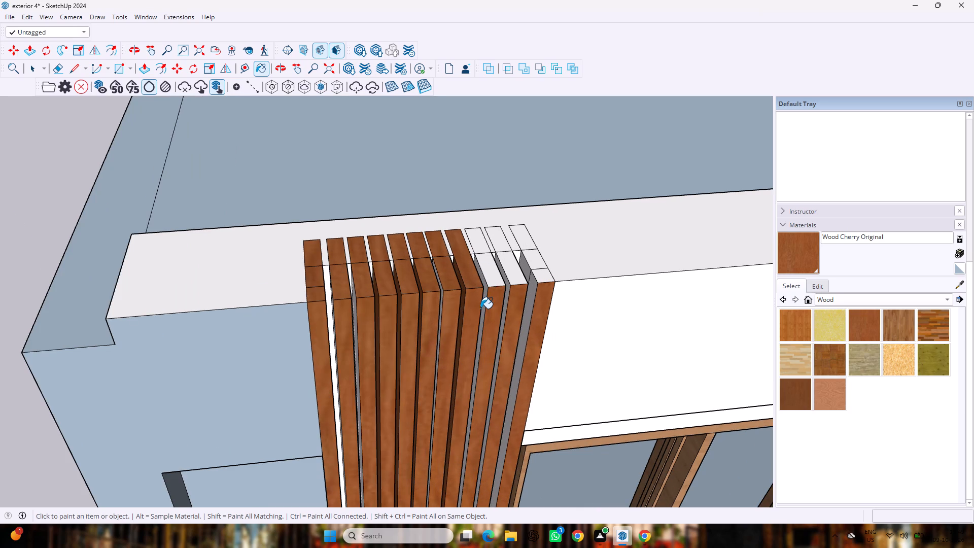
left_click(482, 306)
scroll(479, 287, "up", 7)
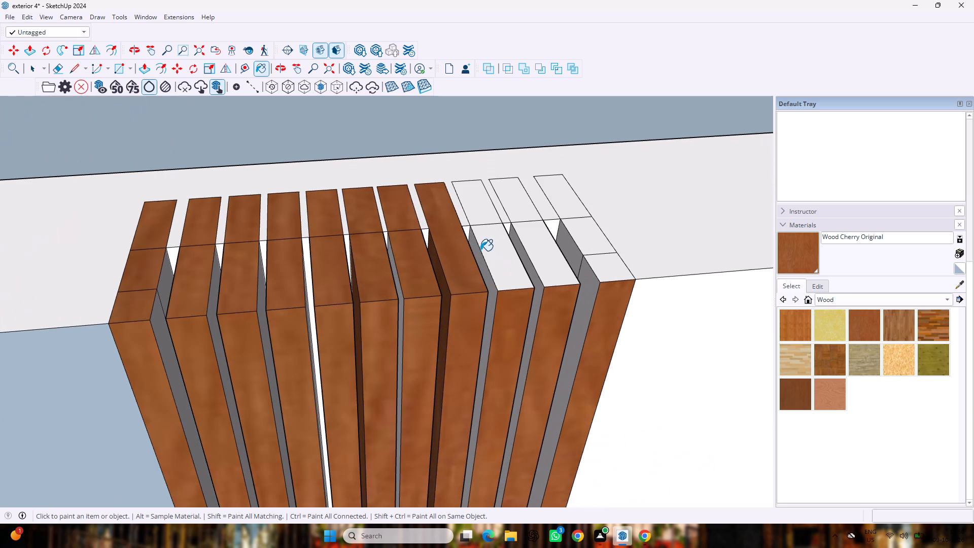
double_click(476, 254)
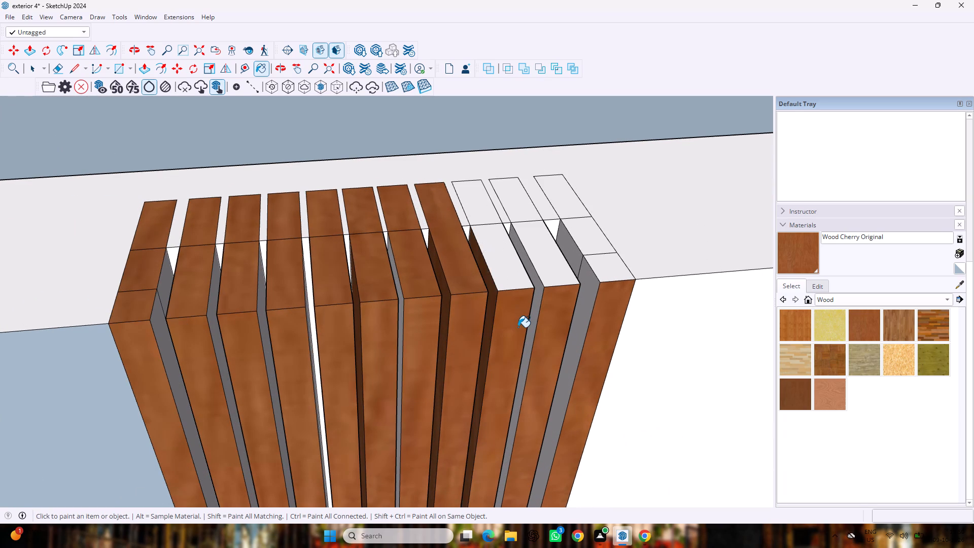
Paint the top faces of the three slats nearest the windows and the last two's corner-facing sides with Wood Cherry Original.
left_click(529, 325)
left_click(513, 280)
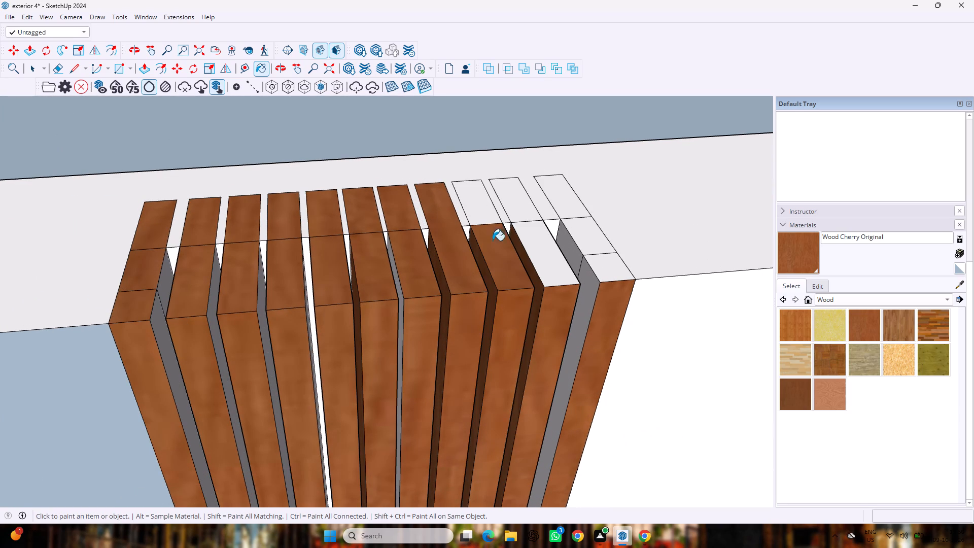
left_click(484, 213)
left_click(531, 248)
left_click(524, 210)
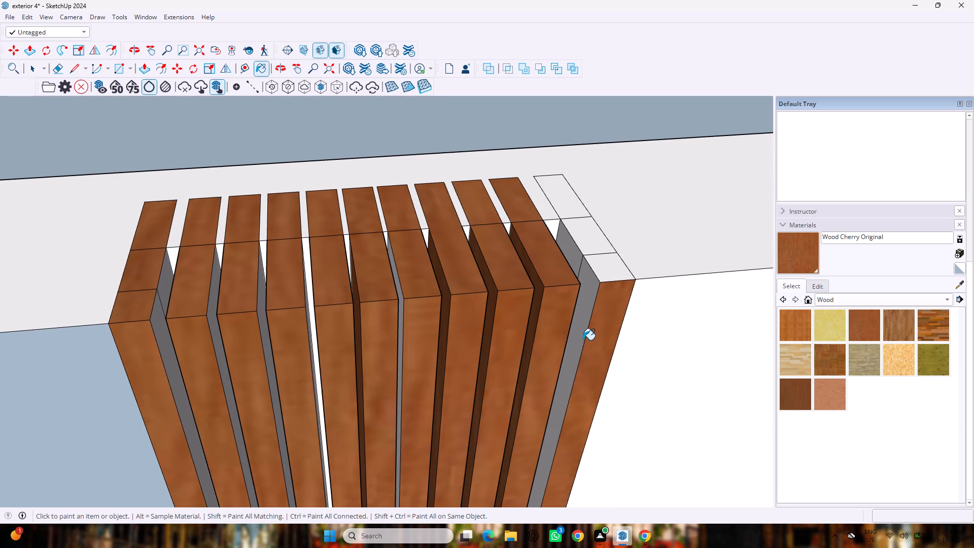
left_click(579, 340)
double_click(571, 259)
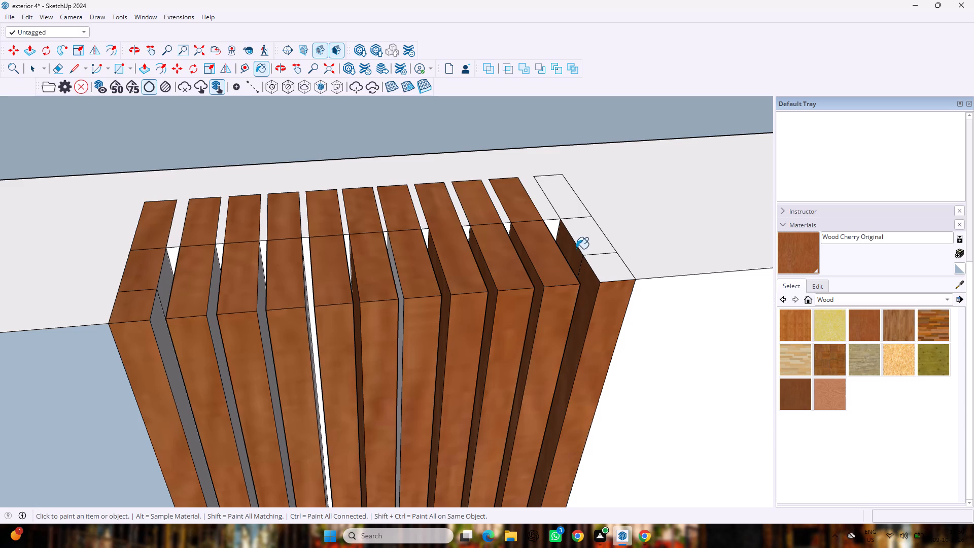
left_click(581, 242)
left_click(599, 279)
left_click(571, 196)
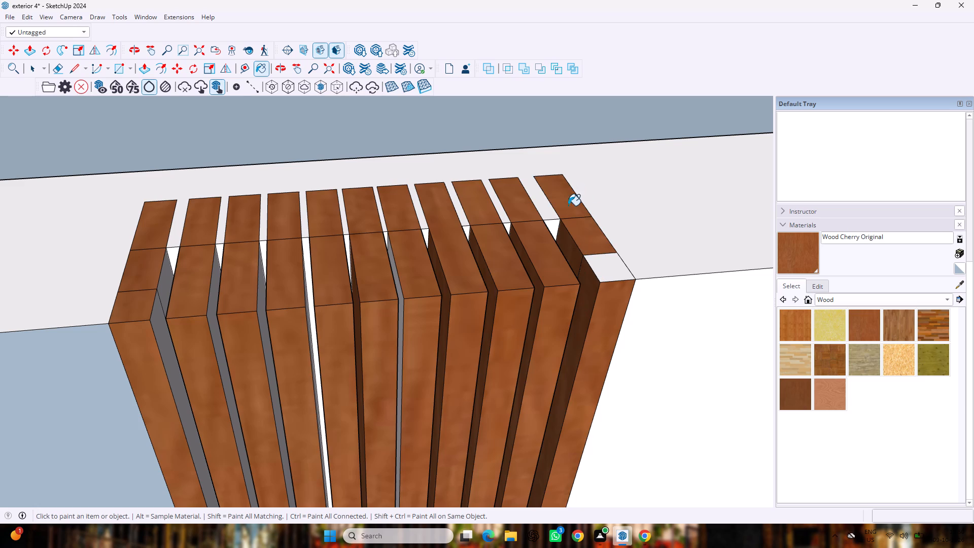
left_click(613, 284)
left_click(612, 274)
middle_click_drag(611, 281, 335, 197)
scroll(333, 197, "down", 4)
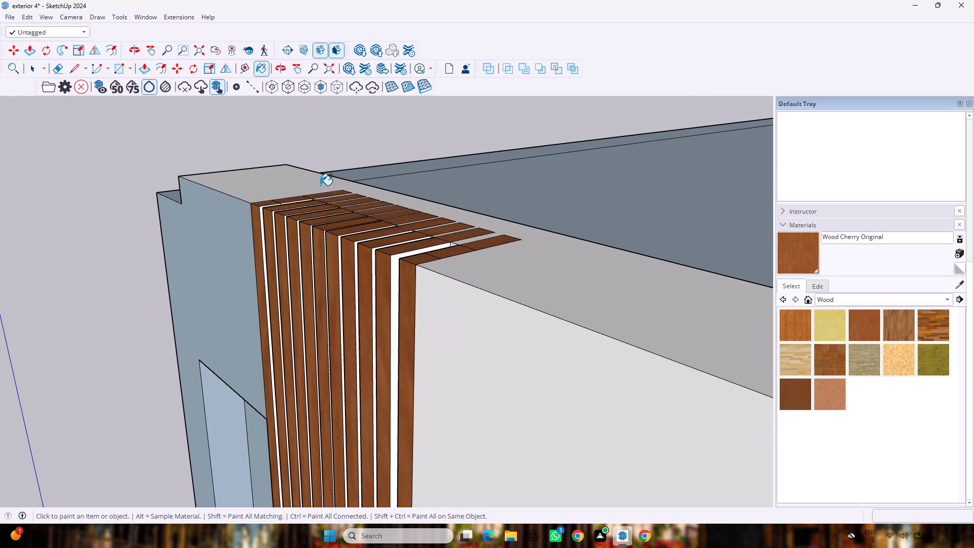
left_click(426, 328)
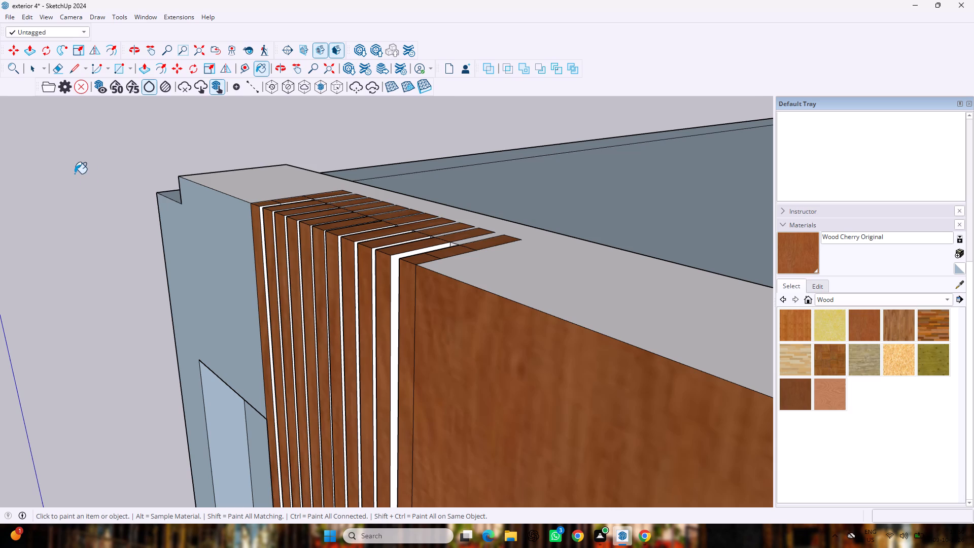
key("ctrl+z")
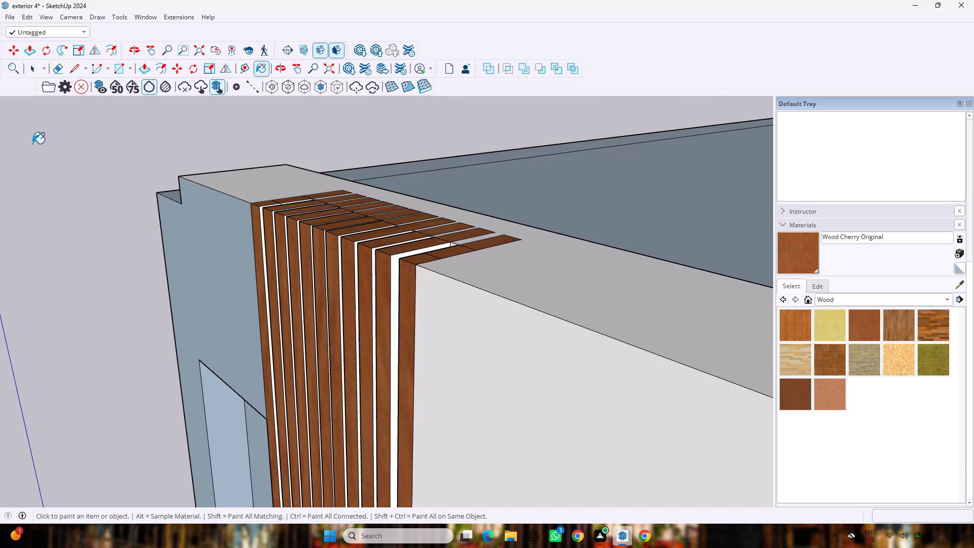
Paint the window-facing side faces of the slats with Wood Cherry Original, from the tenth slat back to the third from the corner.
middle_click_drag(436, 255, 437, 269)
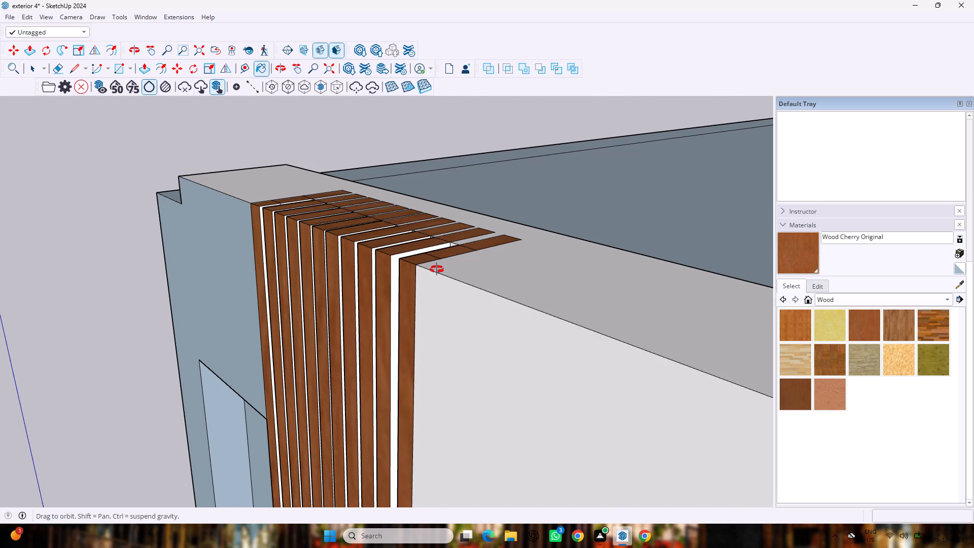
middle_click_drag(437, 269, 440, 303)
double_click(435, 273)
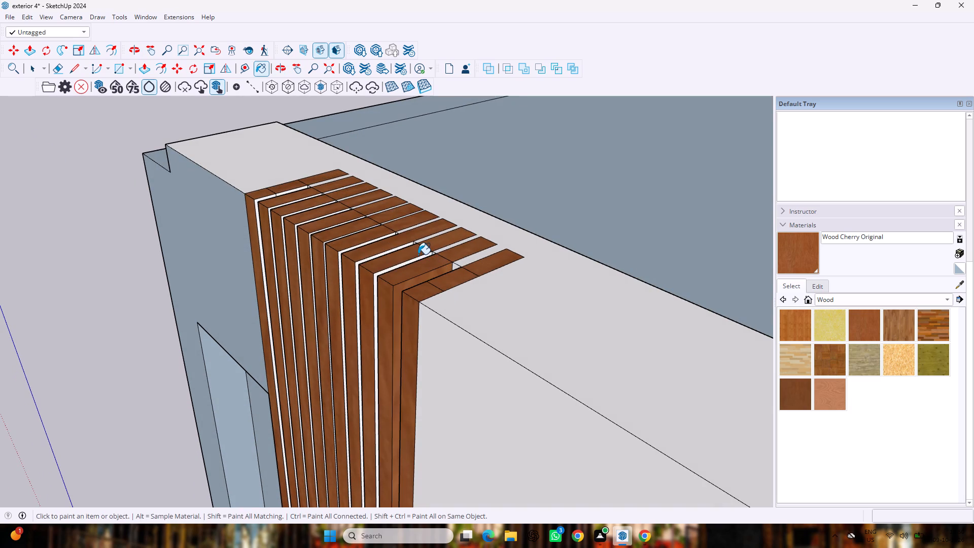
scroll(384, 273, "up", 12)
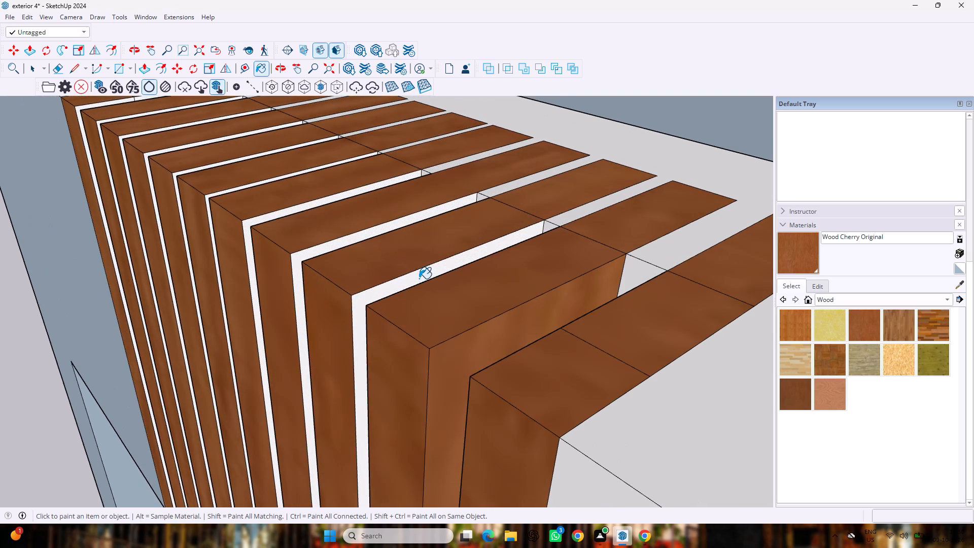
left_click(419, 279)
double_click(337, 243)
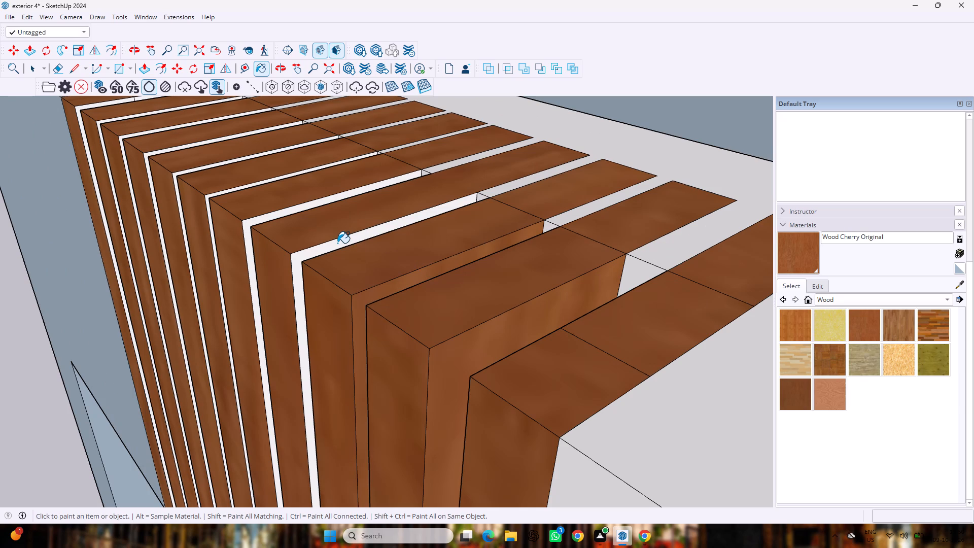
double_click(286, 214)
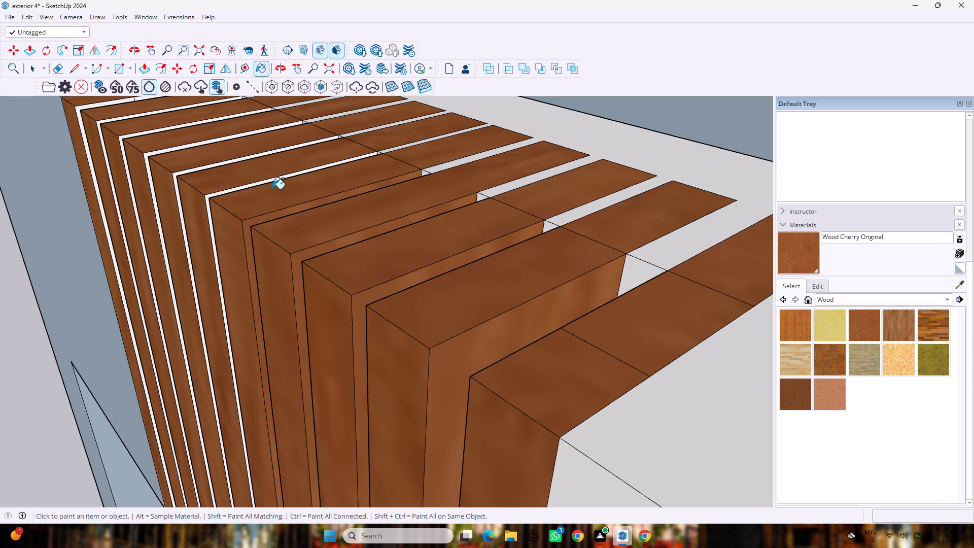
double_click(269, 181)
left_click(243, 159)
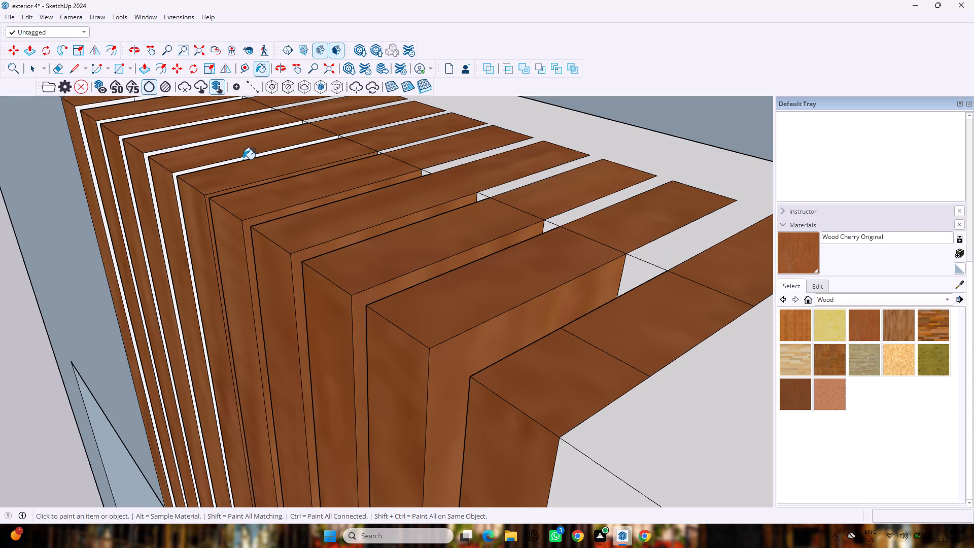
left_click(219, 141)
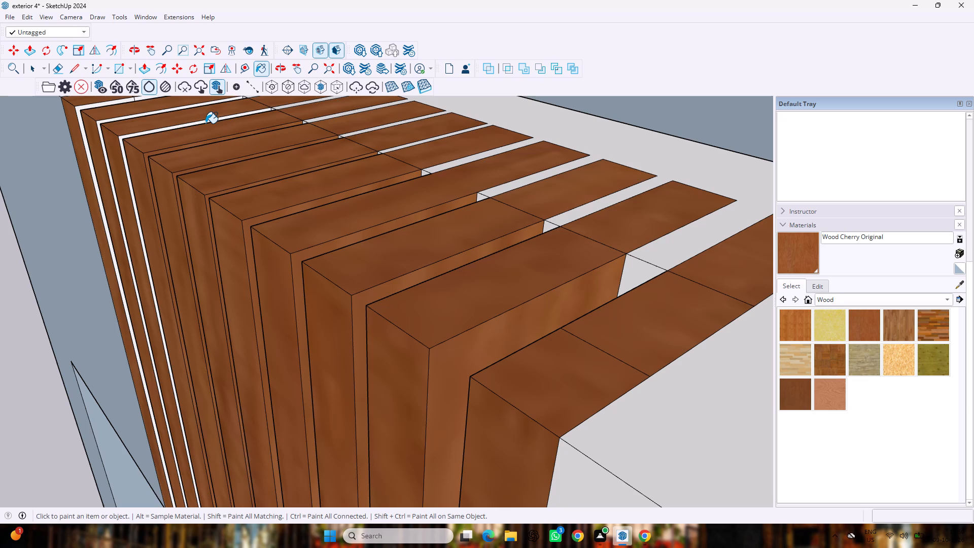
left_click(205, 121)
scroll(199, 123, "down", 10)
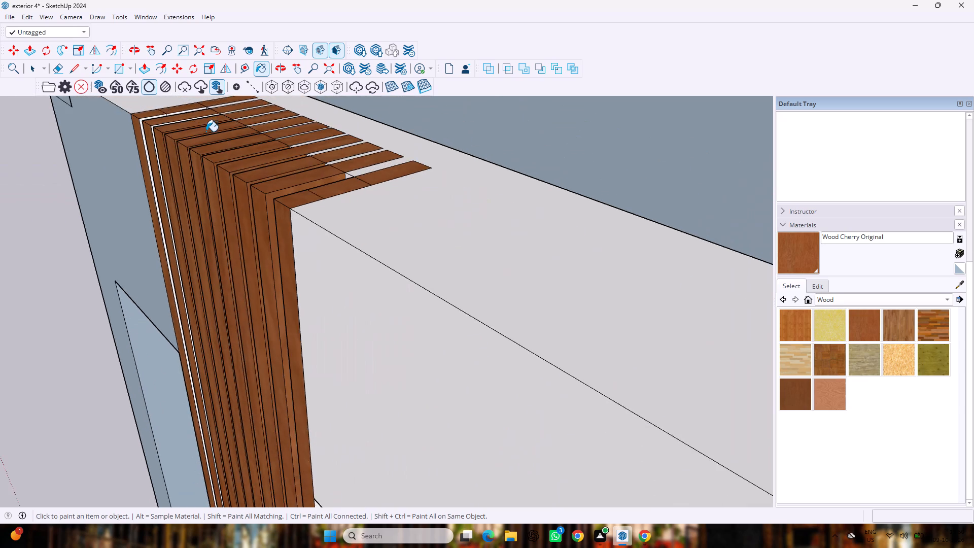
Paint the window-facing side faces of the second and first slats from the house corner with Wood Cherry Original.
middle_click_drag(171, 143, 619, 99)
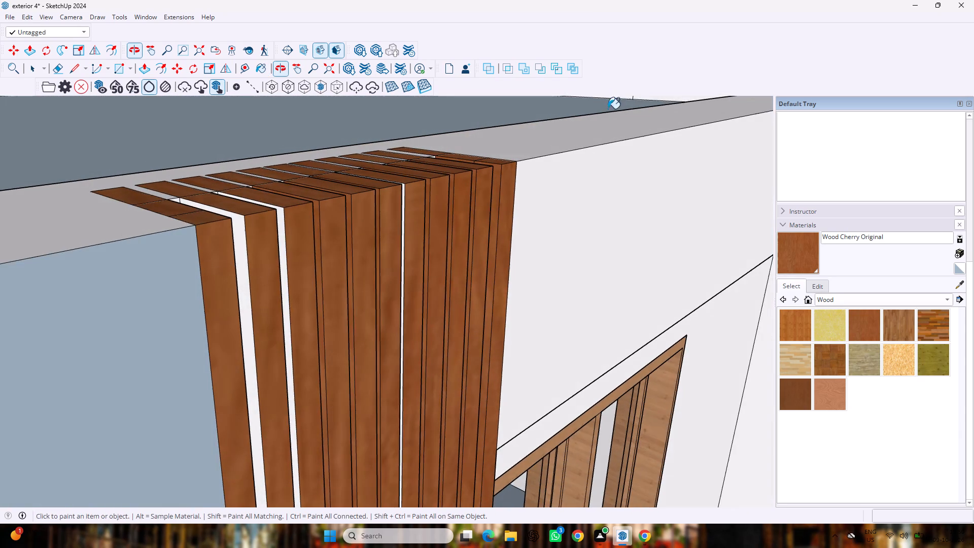
scroll(374, 286, "up", 3)
left_click(243, 249)
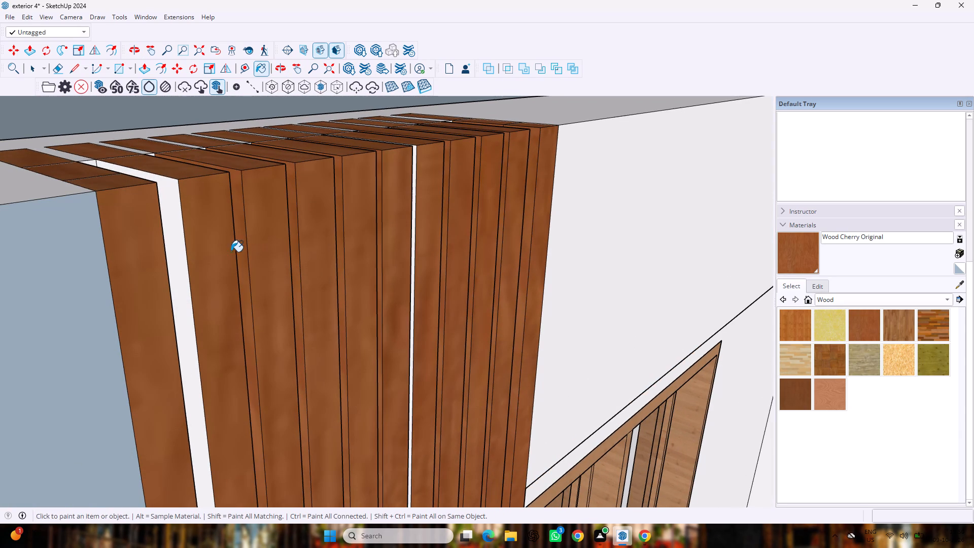
left_click(180, 261)
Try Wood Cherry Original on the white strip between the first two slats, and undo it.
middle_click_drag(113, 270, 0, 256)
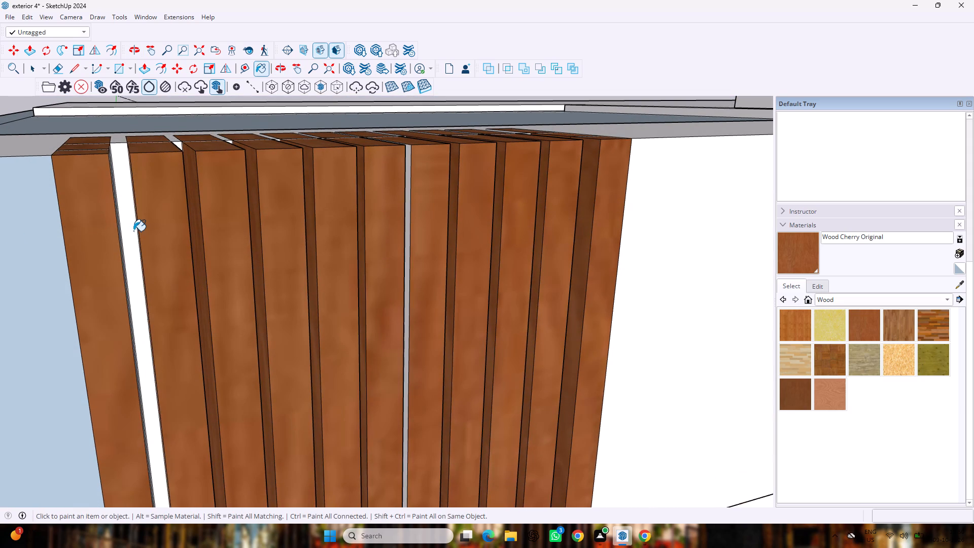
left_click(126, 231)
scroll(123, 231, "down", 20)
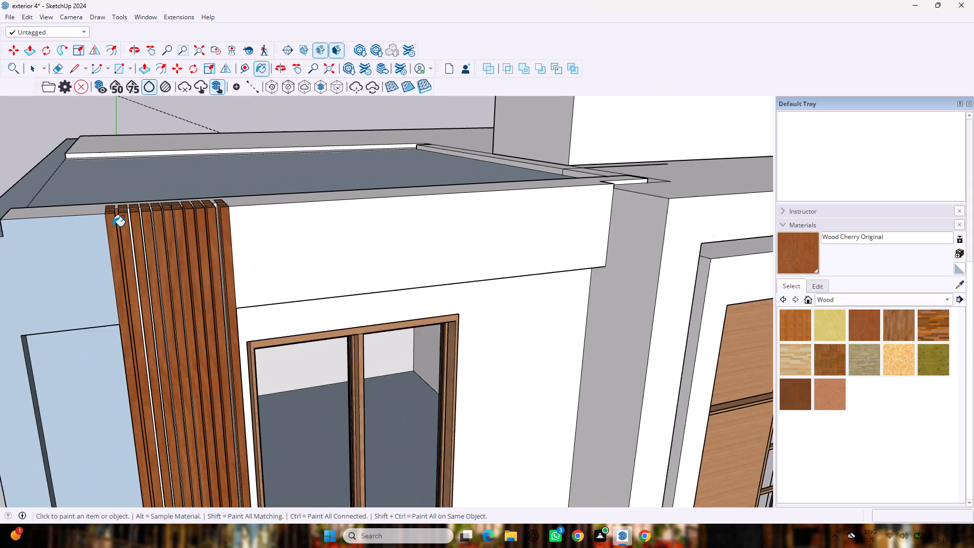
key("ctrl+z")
Paint the tall panel between the house corner and the slats with Wood Cherry Original.
scroll(113, 225, "down", 9)
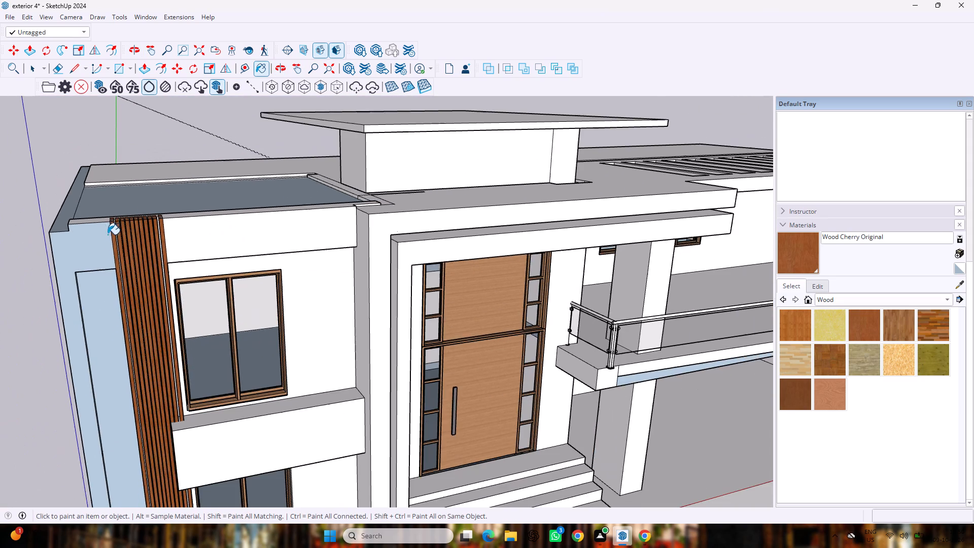
scroll(11, 282, "down", 8)
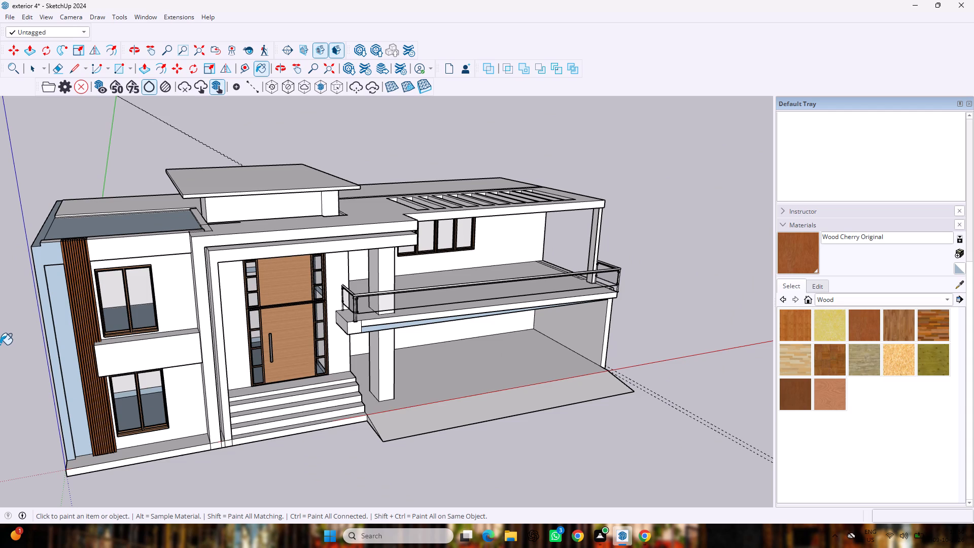
scroll(0, 493, "up", 3)
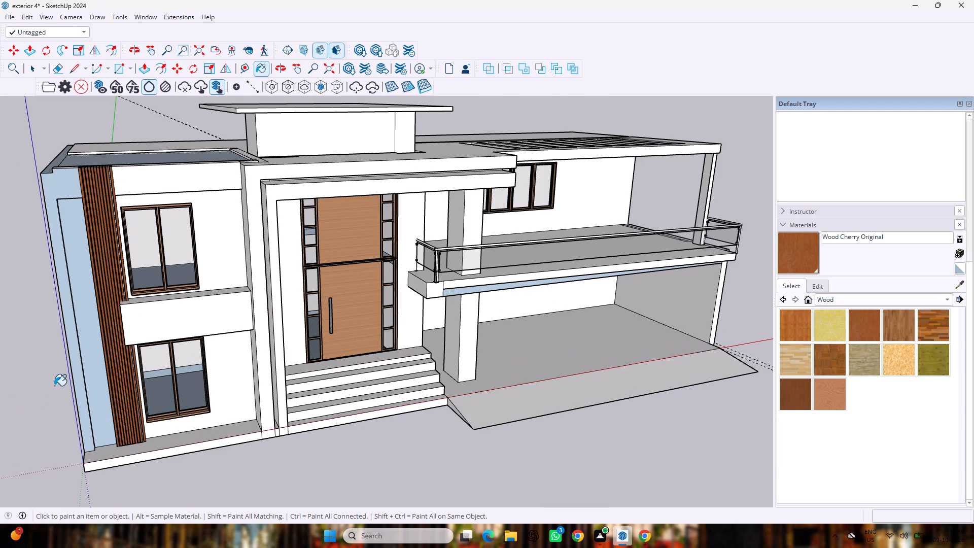
left_click(88, 338)
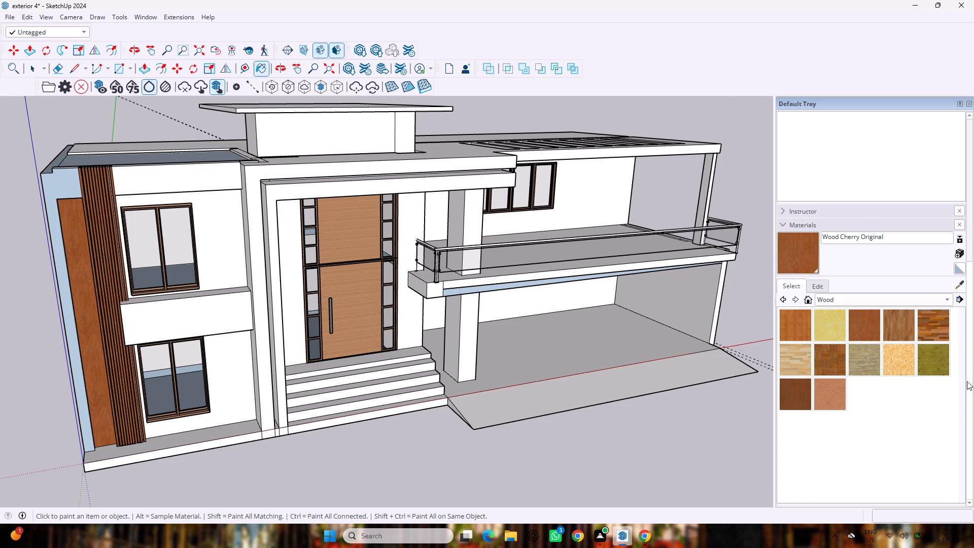
Look through the Stone, Roofing, In Model and 3d Printing material collections for another facade finish.
left_click(836, 296)
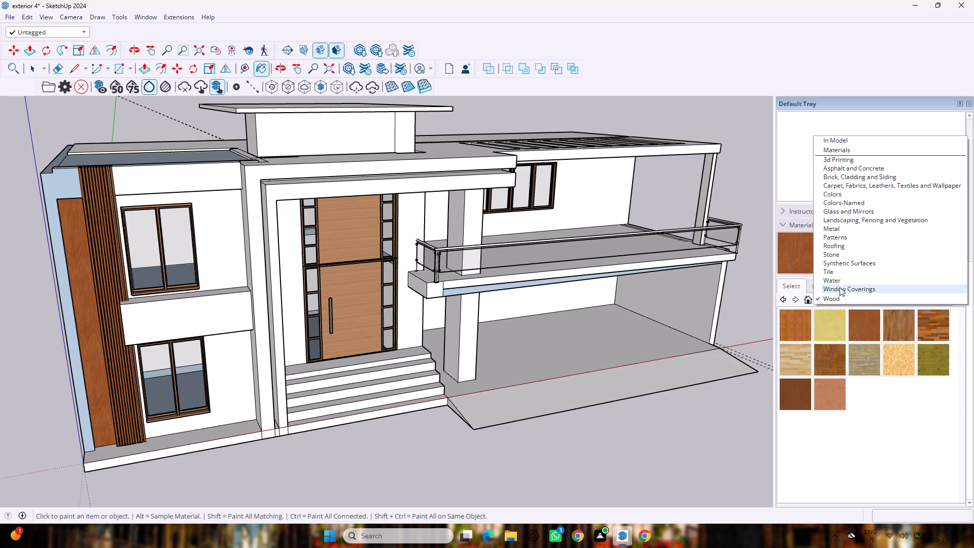
left_click(838, 254)
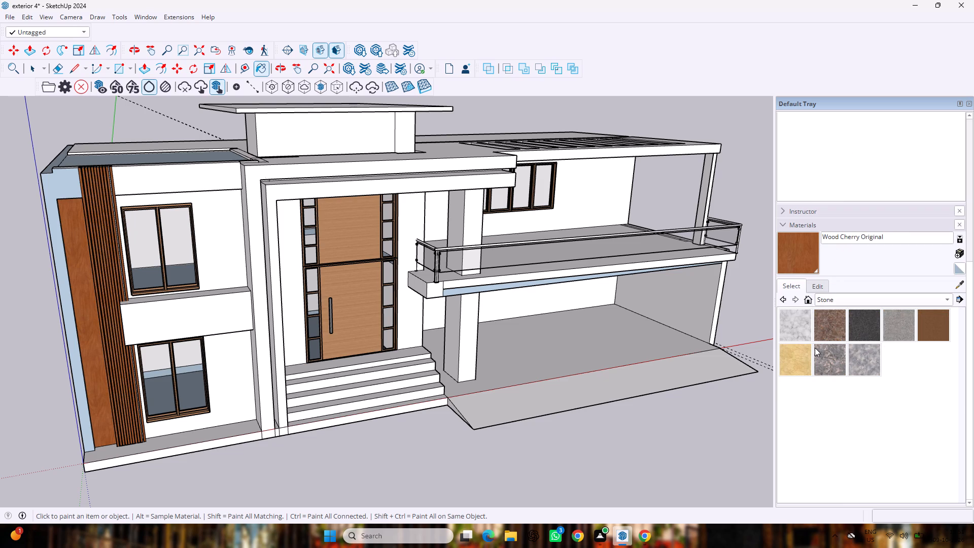
left_click(827, 301)
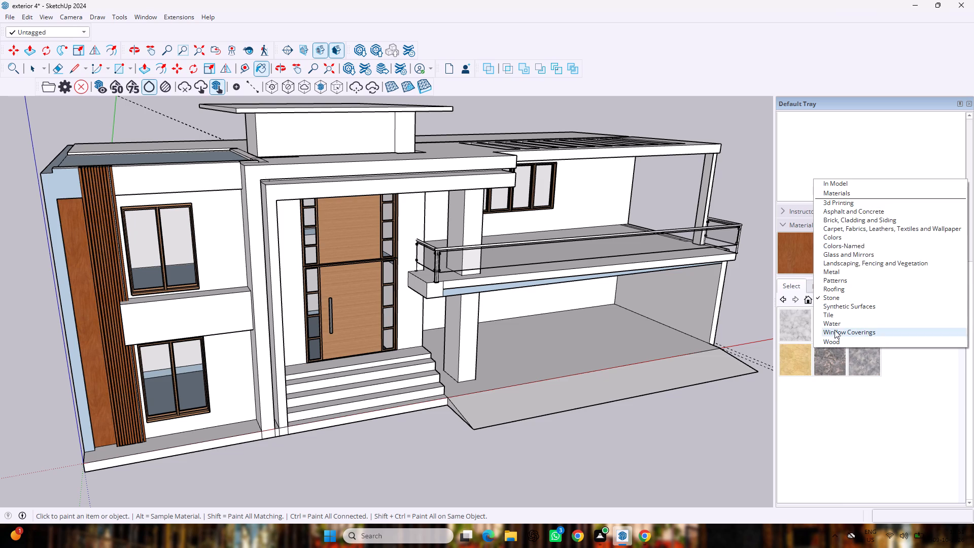
left_click(837, 287)
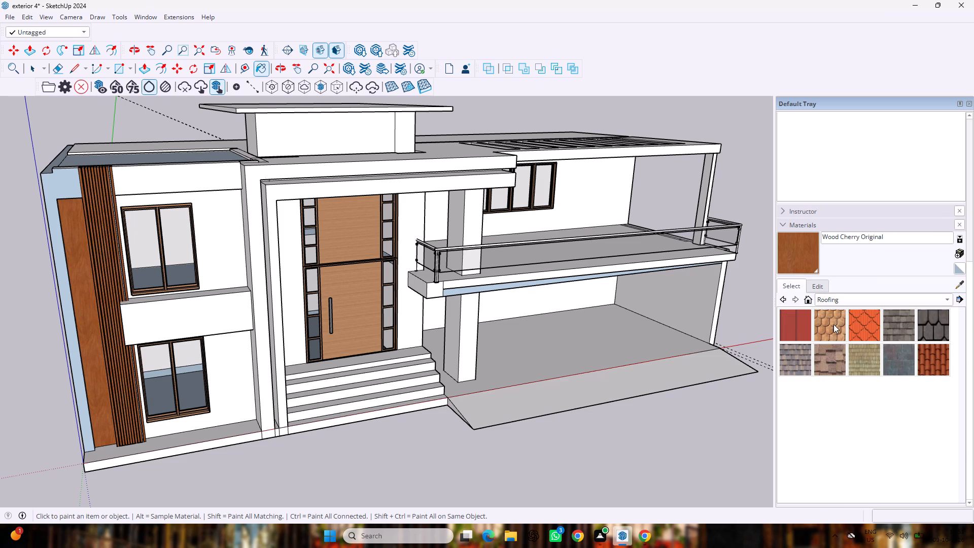
left_click(846, 303)
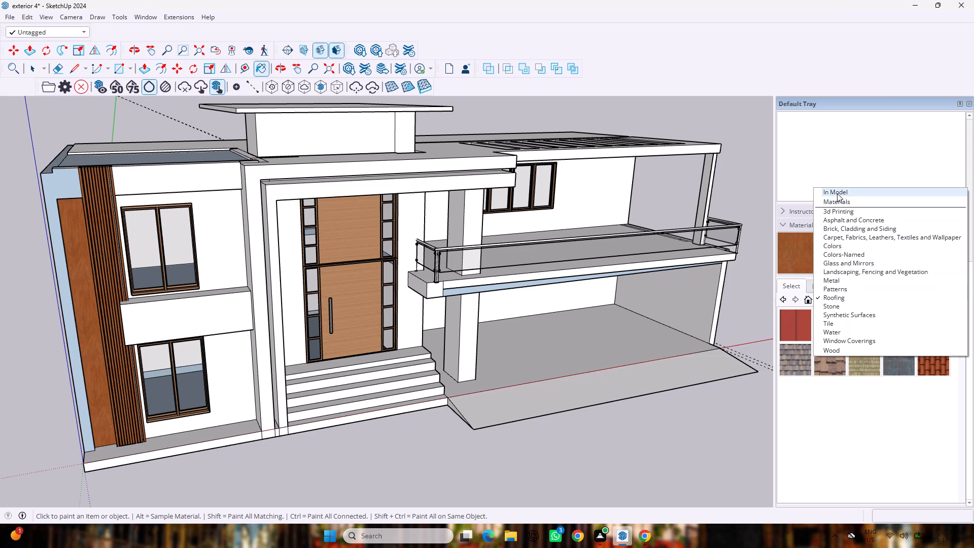
left_click(837, 193)
scroll(831, 417, "down", 7)
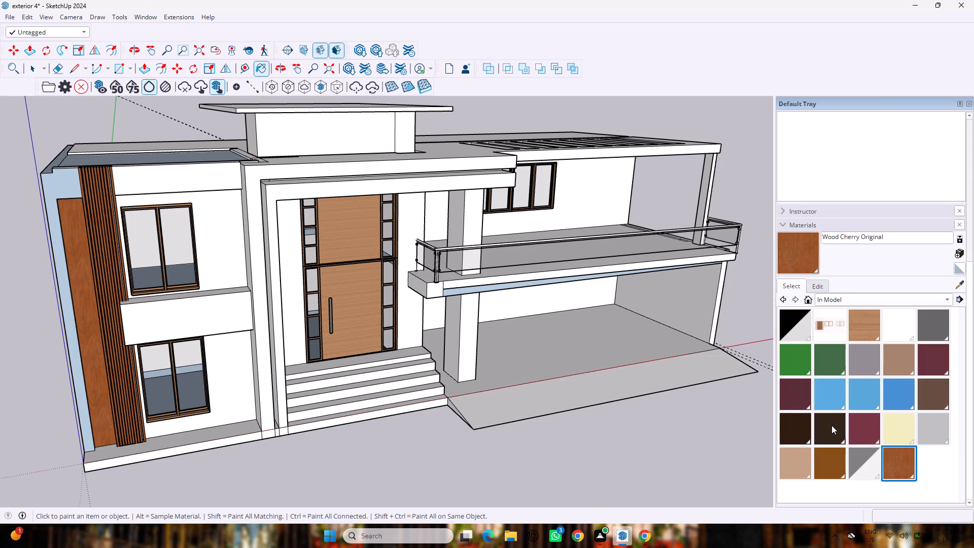
scroll(831, 423, "up", 11)
left_click(841, 295)
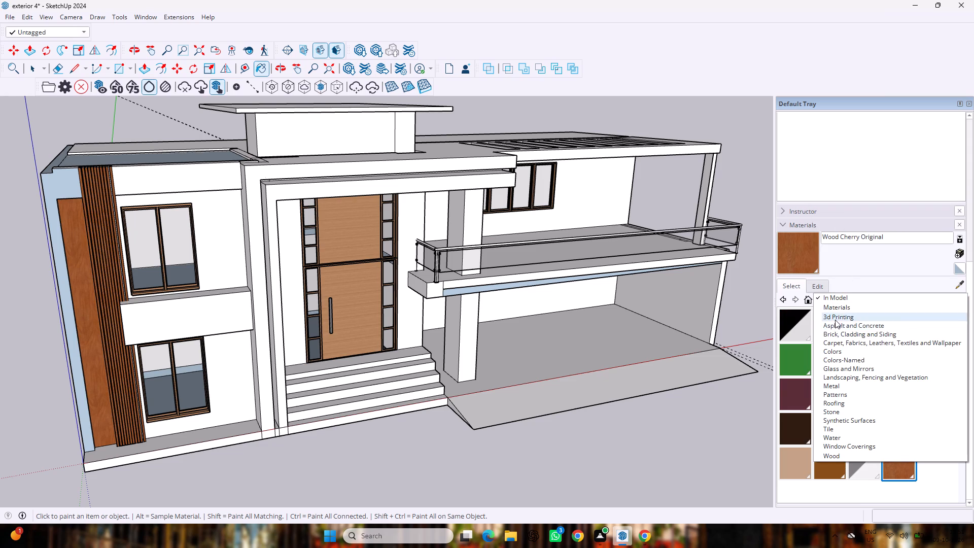
left_click(835, 320)
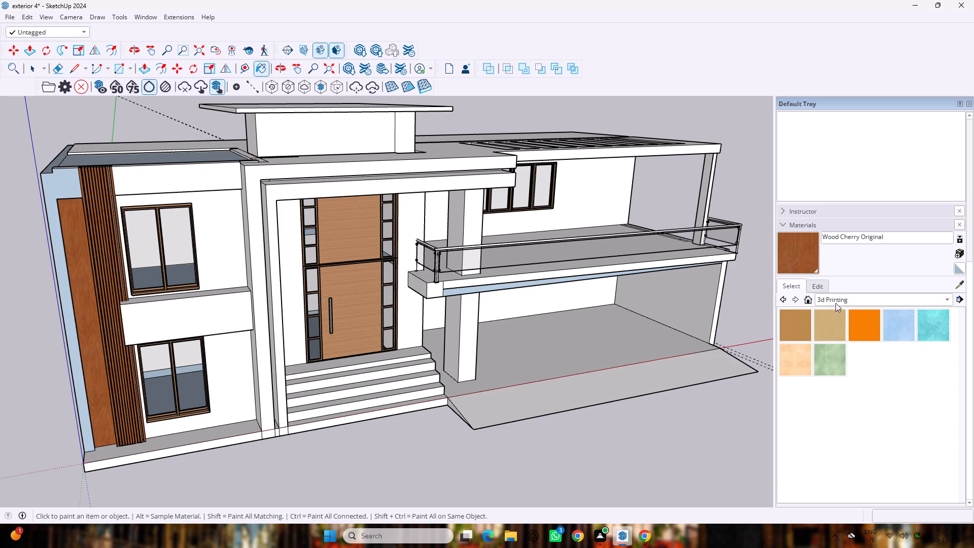
Choose Asphalt New from the Asphalt and Concrete collection and paint the front face of the slat nearest the corner.
left_click(836, 303)
left_click(836, 308)
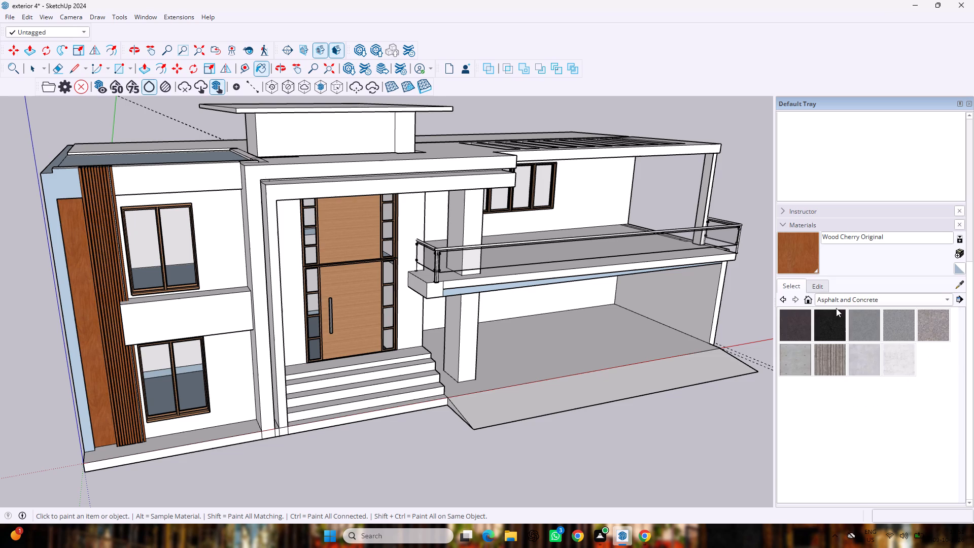
left_click(800, 336)
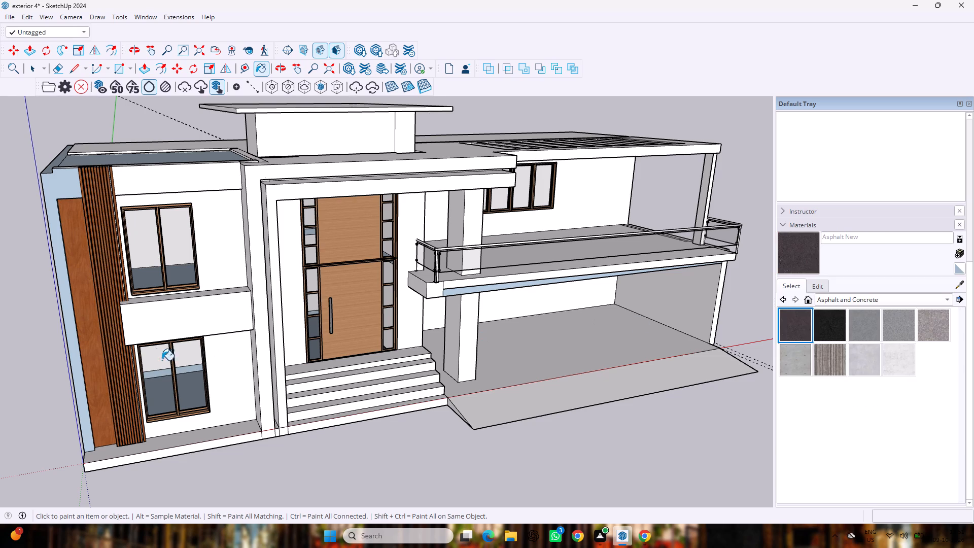
scroll(38, 357, "up", 9)
left_click(190, 296)
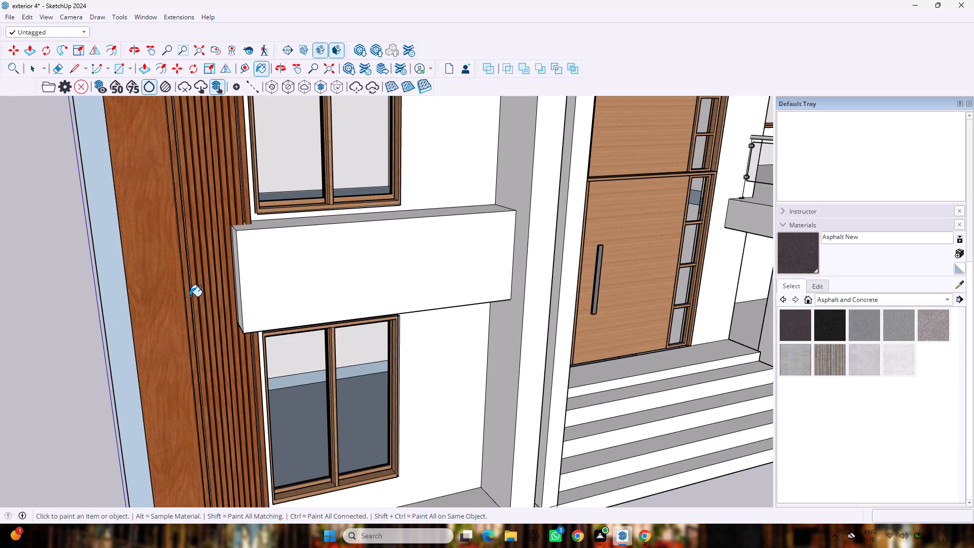
scroll(190, 296, "up", 13)
left_click(180, 291)
Paint the front faces of the second to seventh slats from the corner with Asphalt New.
scroll(182, 294, "down", 8)
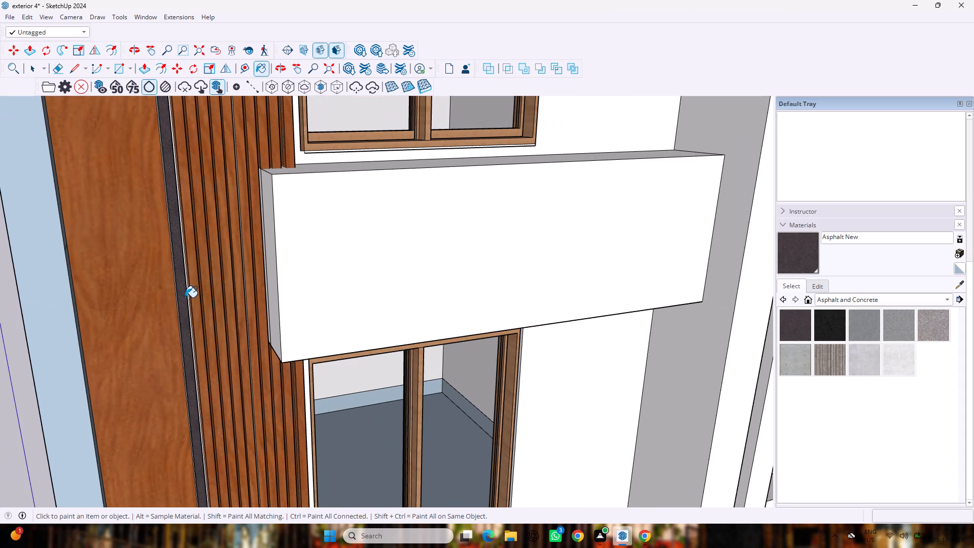
scroll(23, 395, "up", 8)
scroll(30, 380, "down", 8)
scroll(188, 374, "up", 6)
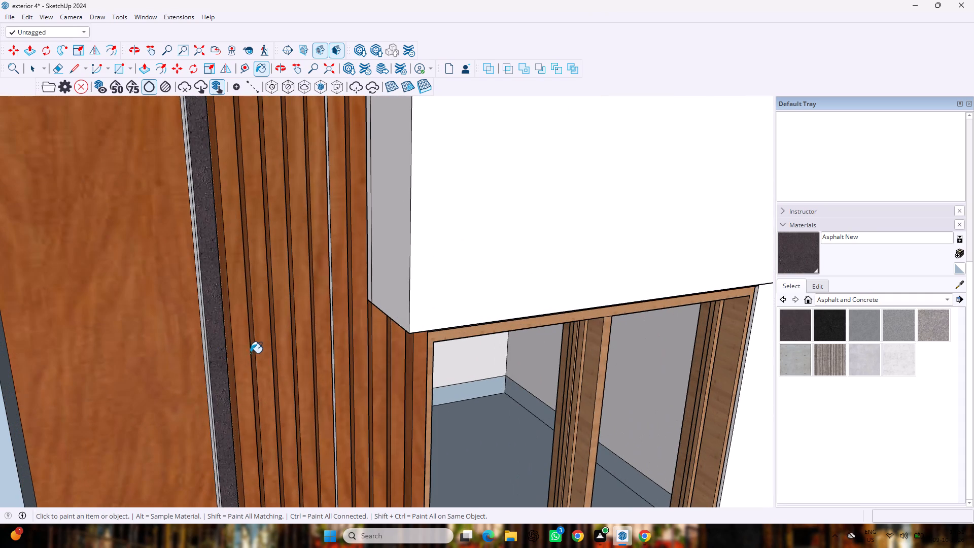
left_click(236, 357)
left_click(262, 355)
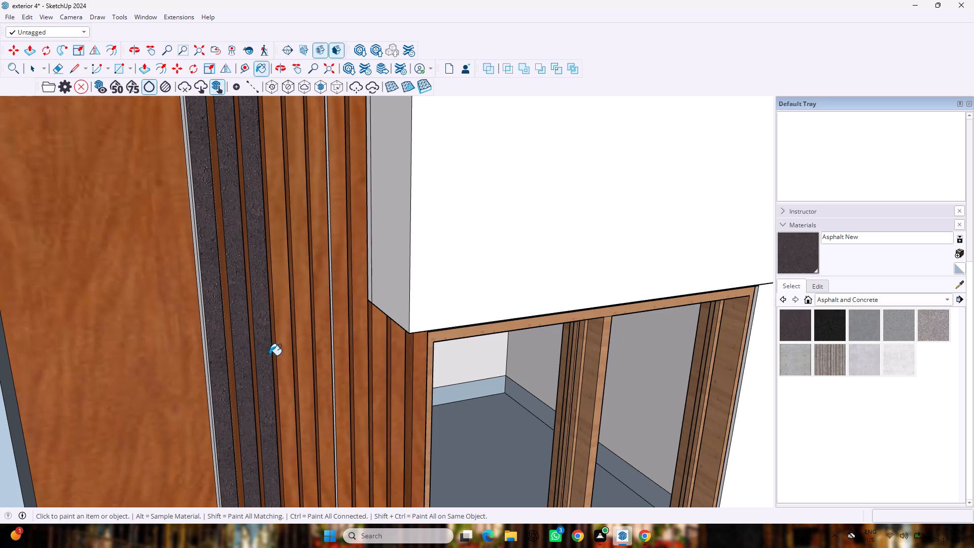
left_click(277, 356)
left_click(311, 356)
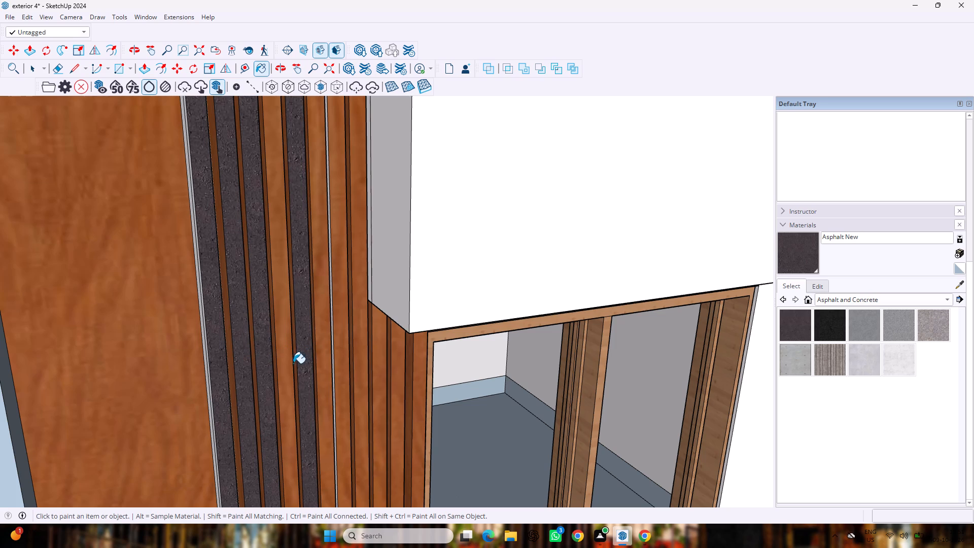
left_click(286, 367)
left_click(319, 366)
left_click(346, 364)
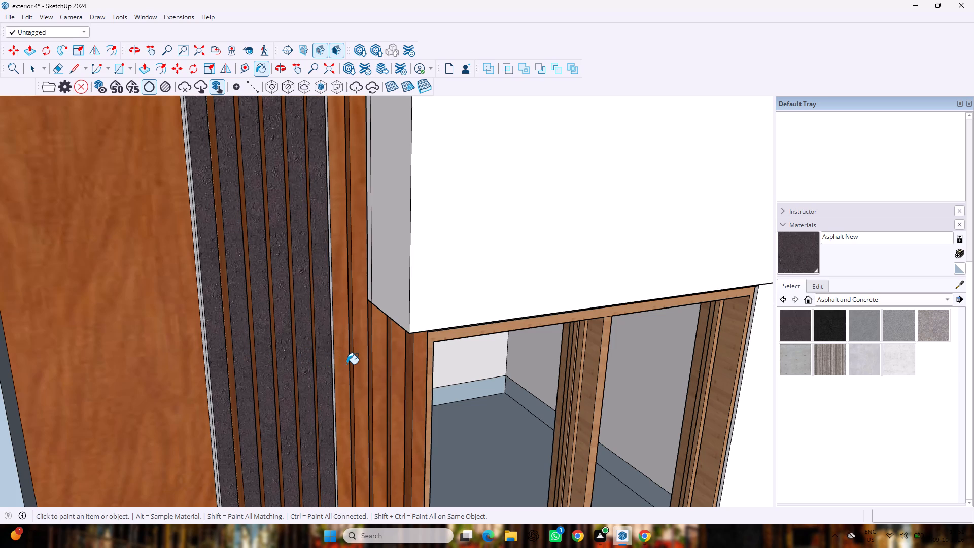
Paint the front faces of the remaining slats, from the eighth to the one nearest the windows, with Asphalt New.
left_click(354, 364)
left_click(360, 364)
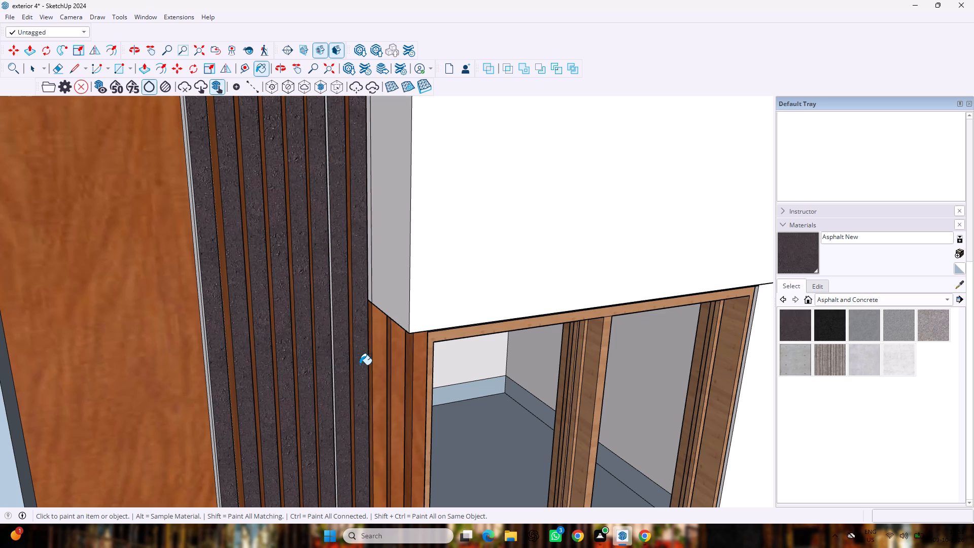
left_click(375, 366)
left_click(393, 369)
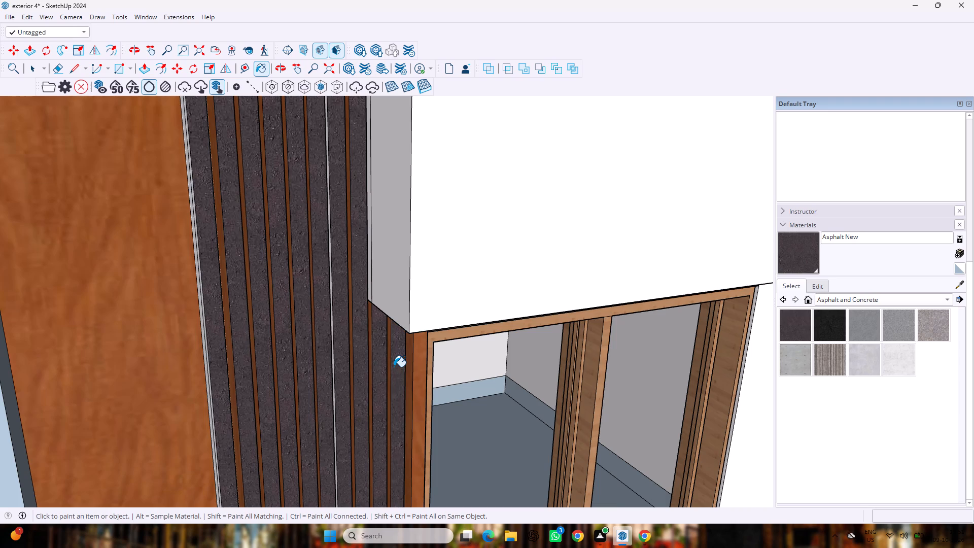
scroll(394, 367, "down", 18)
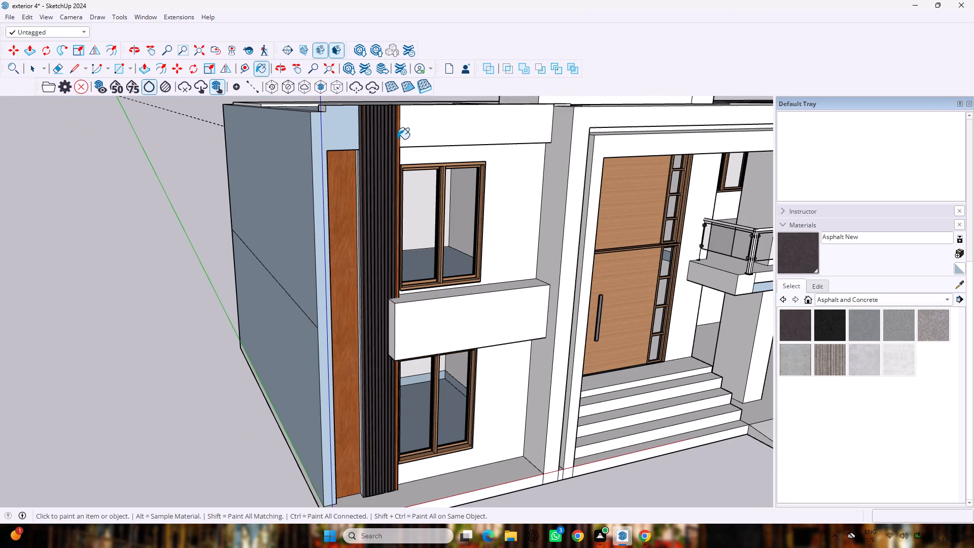
scroll(397, 139, "down", 1)
scroll(397, 139, "up", 4)
left_click(400, 138)
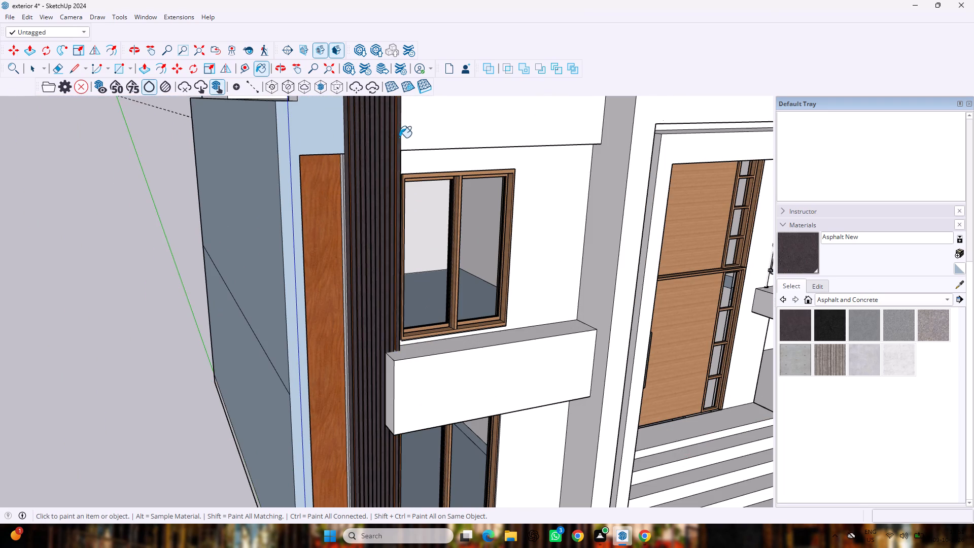
scroll(399, 138, "down", 13)
scroll(377, 113, "up", 4)
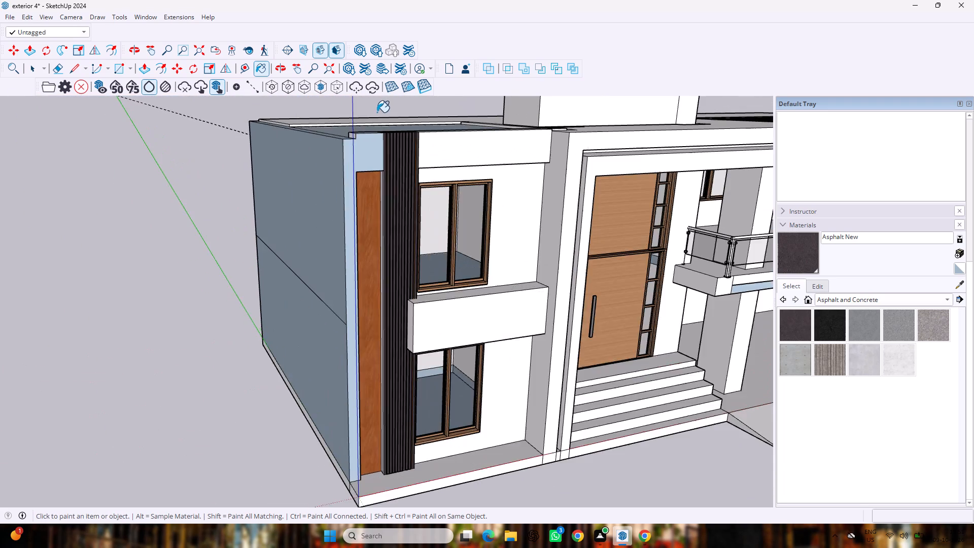
Paint all sections of the top face of the slat nearest the corner with Asphalt New.
scroll(377, 112, "up", 2)
middle_click_drag(377, 112, 406, 248)
scroll(406, 248, "up", 6)
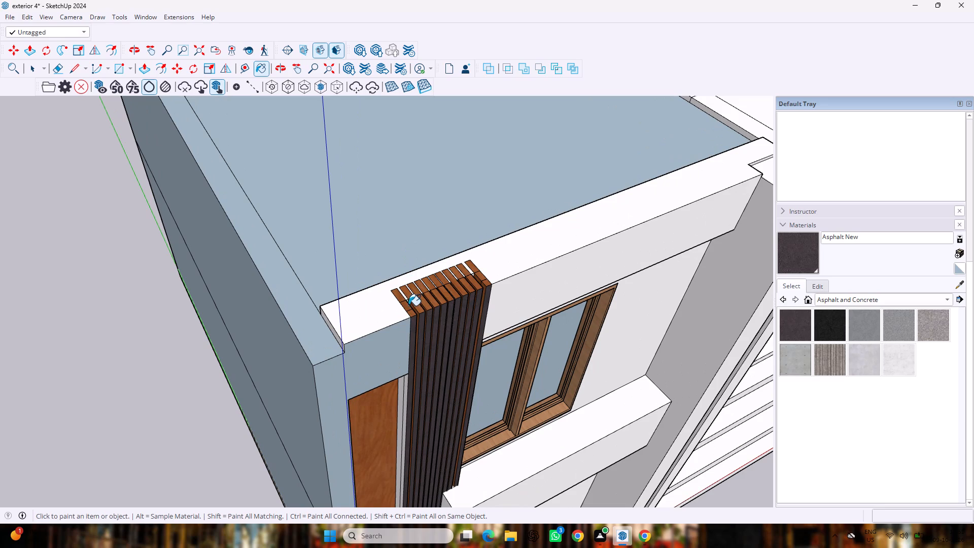
left_click(406, 312)
left_click(407, 308)
scroll(406, 303, "up", 5)
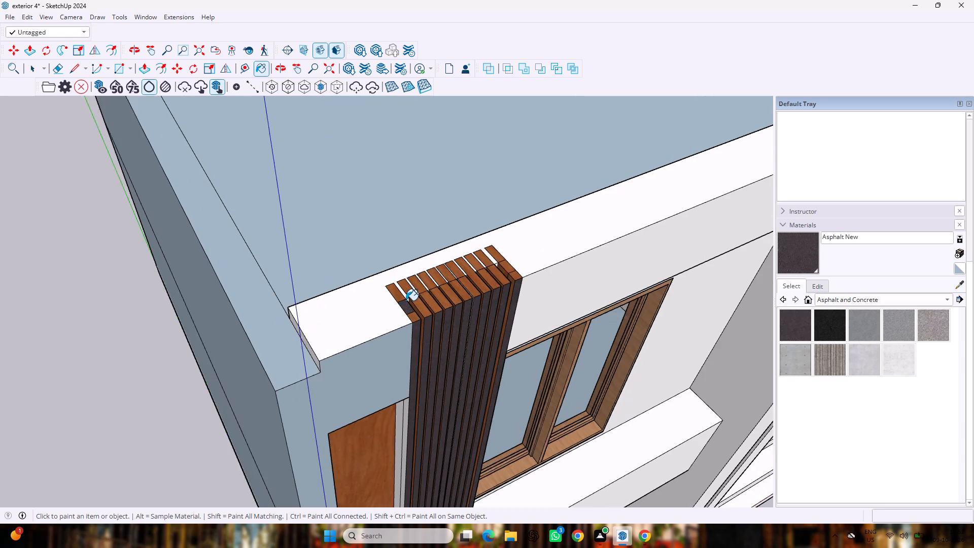
scroll(406, 300, "up", 2)
left_click(389, 286)
left_click(416, 333)
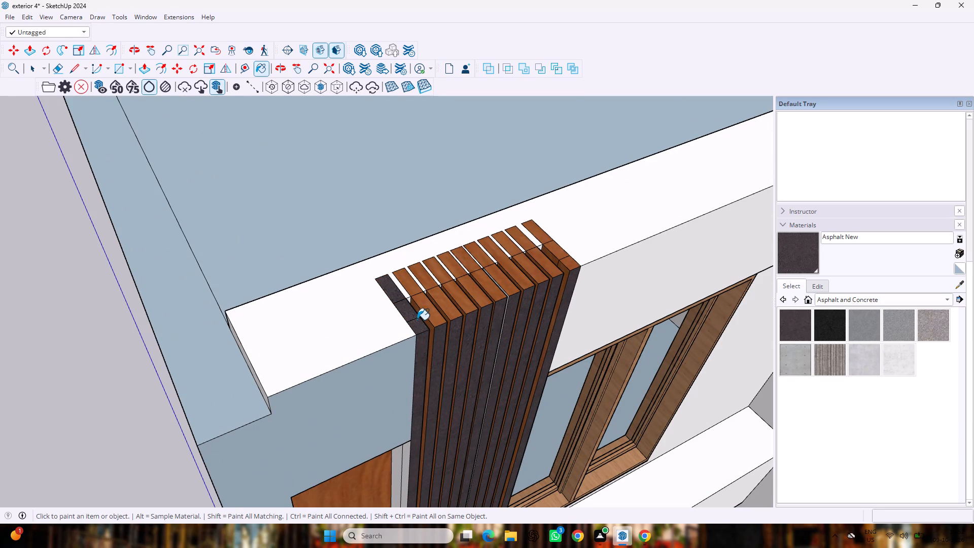
Paint the front and rear sections of the top faces of the second to fourth slats with Asphalt New.
left_click(423, 310)
left_click(403, 278)
left_click(418, 273)
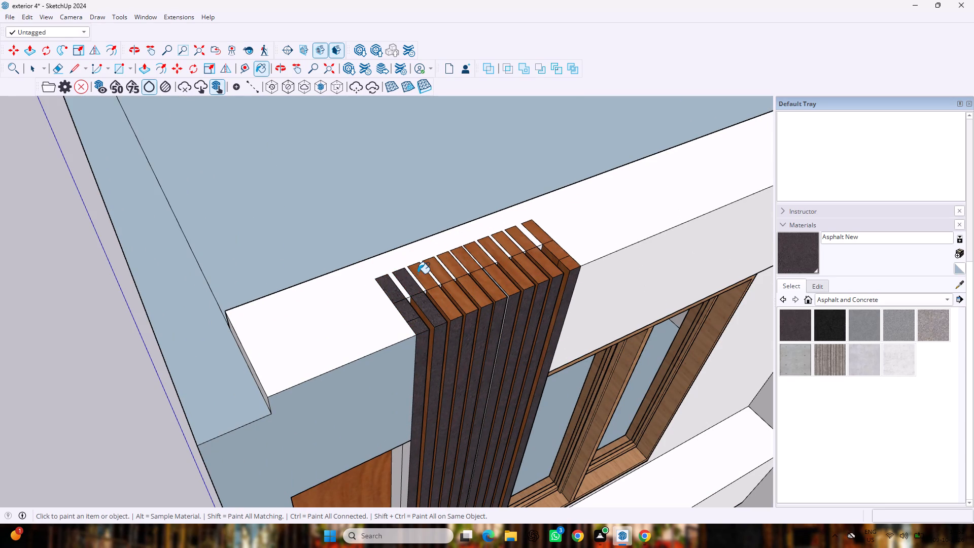
left_click(435, 300)
left_click(439, 275)
left_click(436, 311)
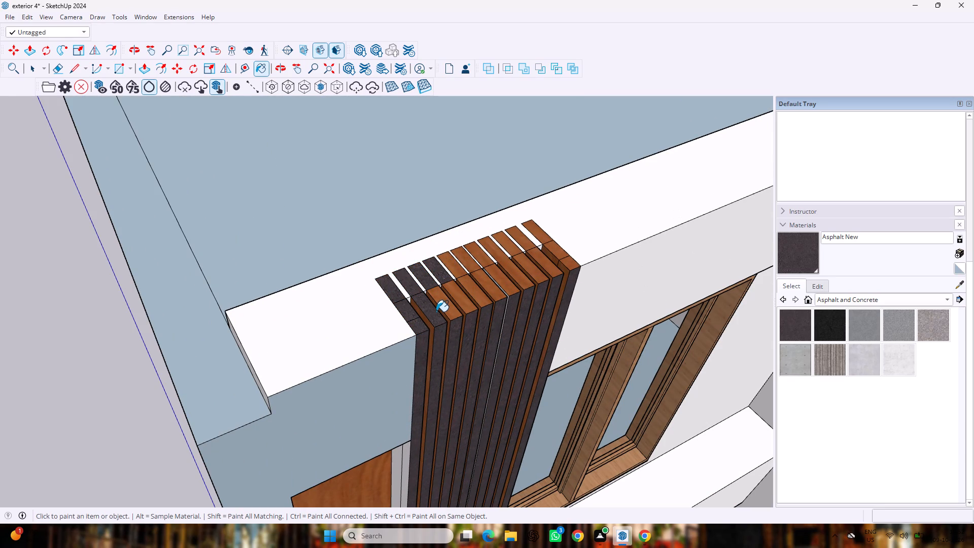
left_click(443, 307)
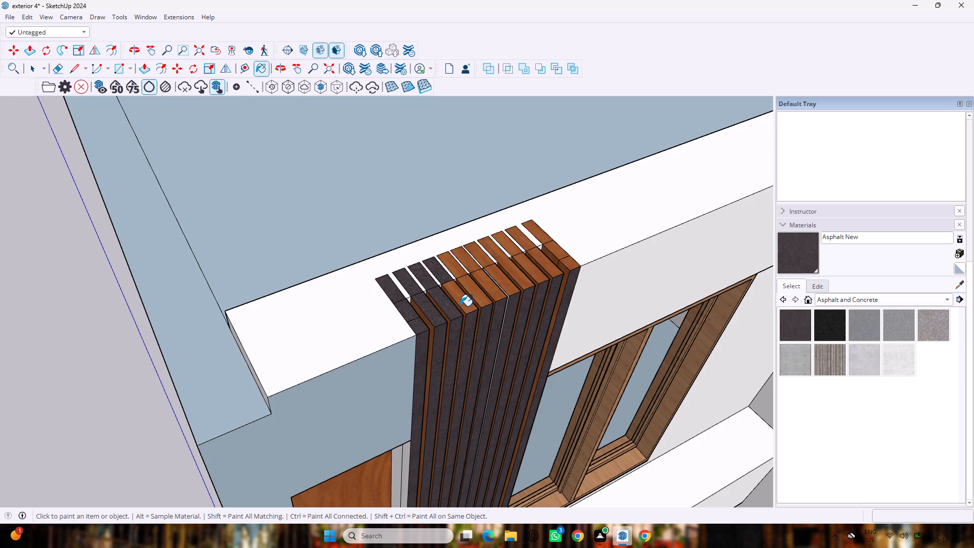
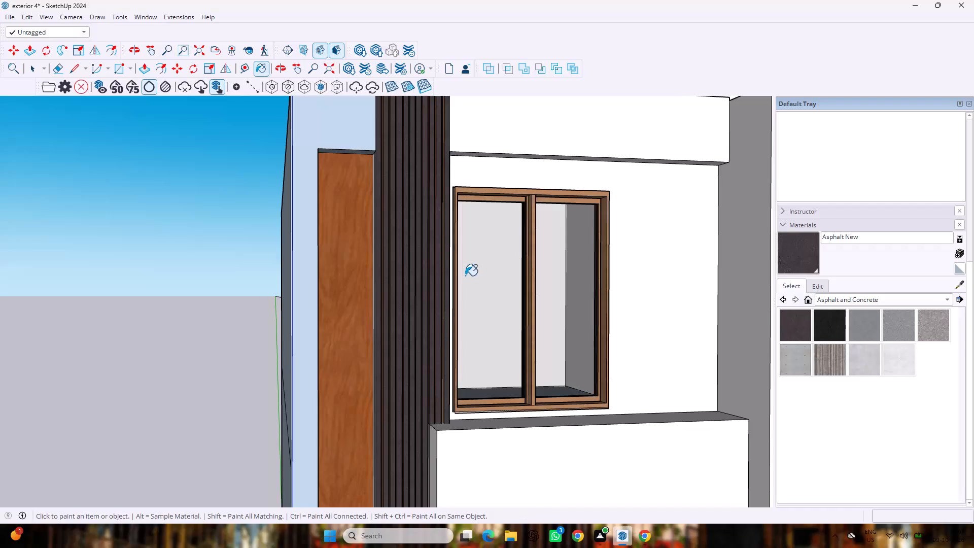
Paint the top faces of the fourth and fifth facade slats from the wood-panel side with Asphalt New.
scroll(455, 276, "up", 3)
scroll(455, 278, "down", 5)
middle_click_drag(452, 282, 470, 430)
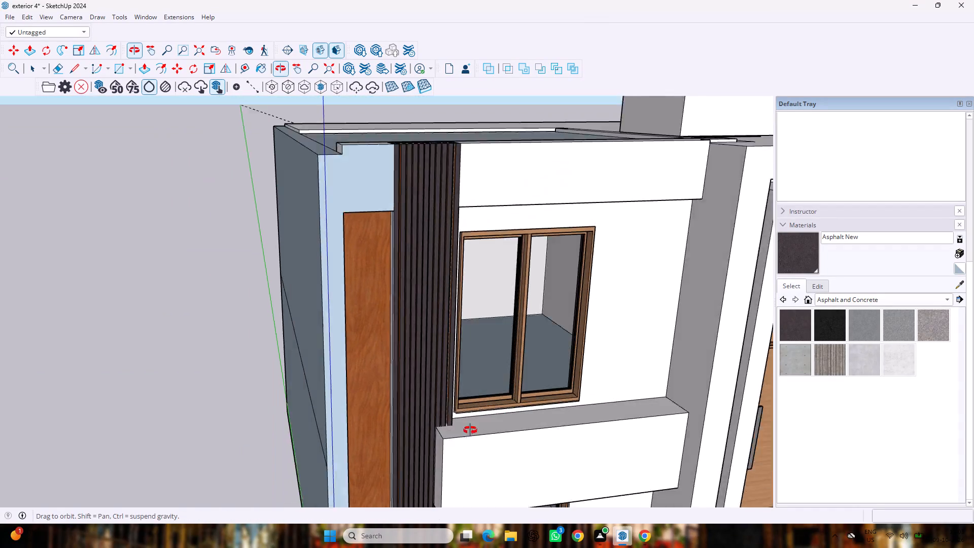
middle_click_drag(470, 430, 471, 441)
scroll(425, 242, "up", 10)
middle_click_drag(429, 233, 448, 350)
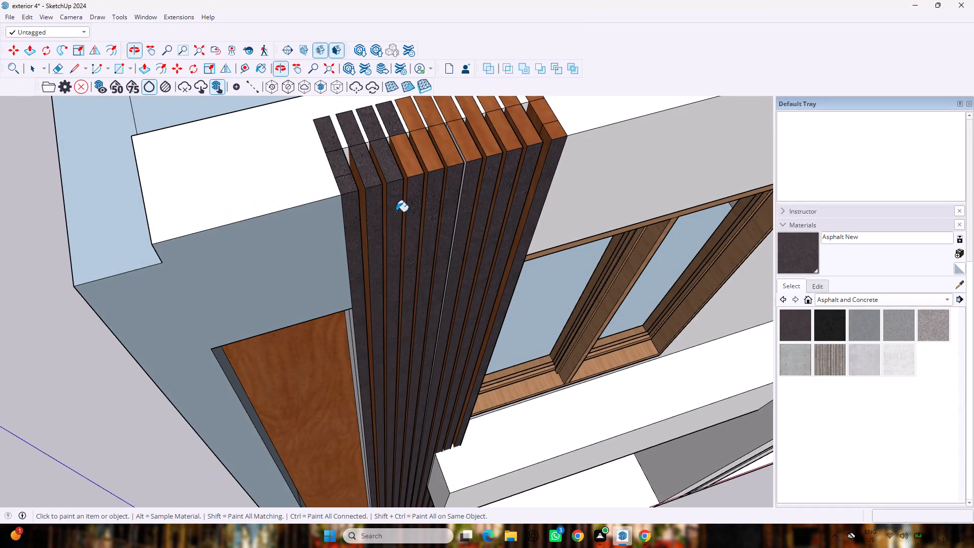
scroll(380, 182, "up", 2)
left_click(404, 160)
scroll(404, 160, "down", 5)
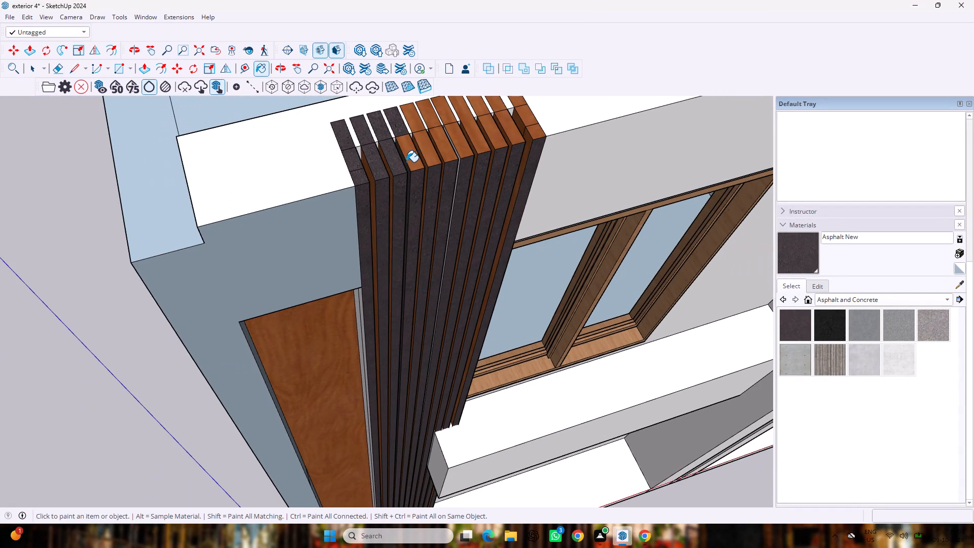
left_click(408, 161)
scroll(408, 162, "down", 5)
scroll(408, 159, "up", 8)
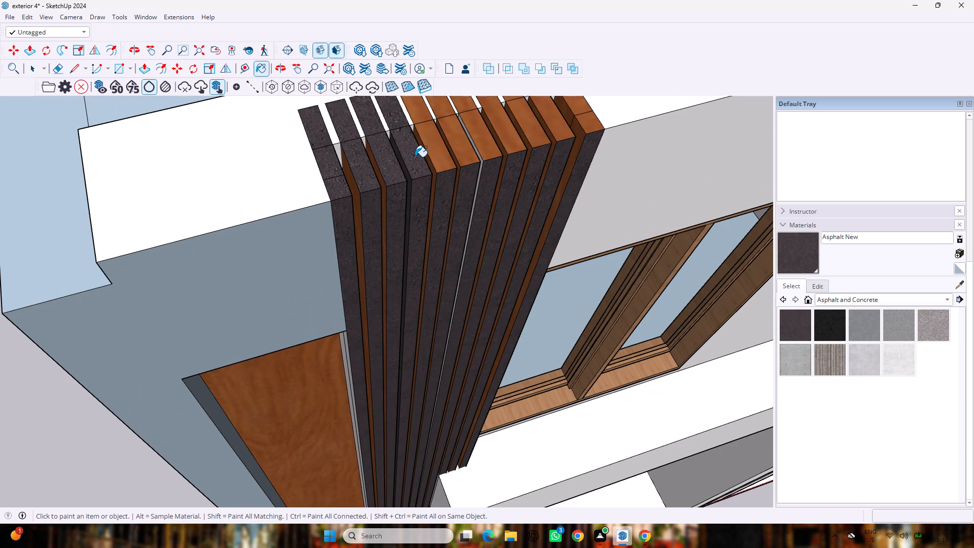
left_click(439, 151)
scroll(439, 151, "down", 5)
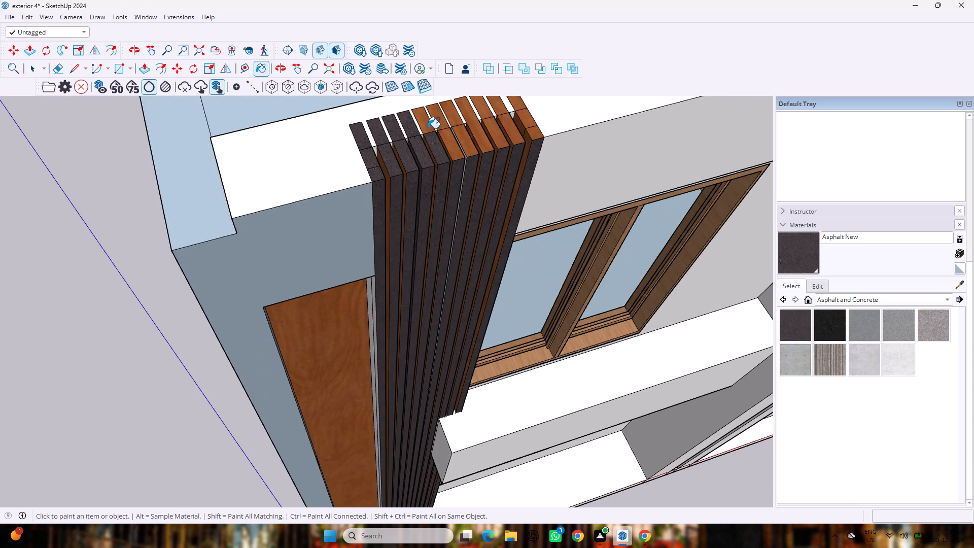
Paint the still-brown top faces of the middle facade slats with Asphalt New.
left_click(424, 128)
left_click(439, 123)
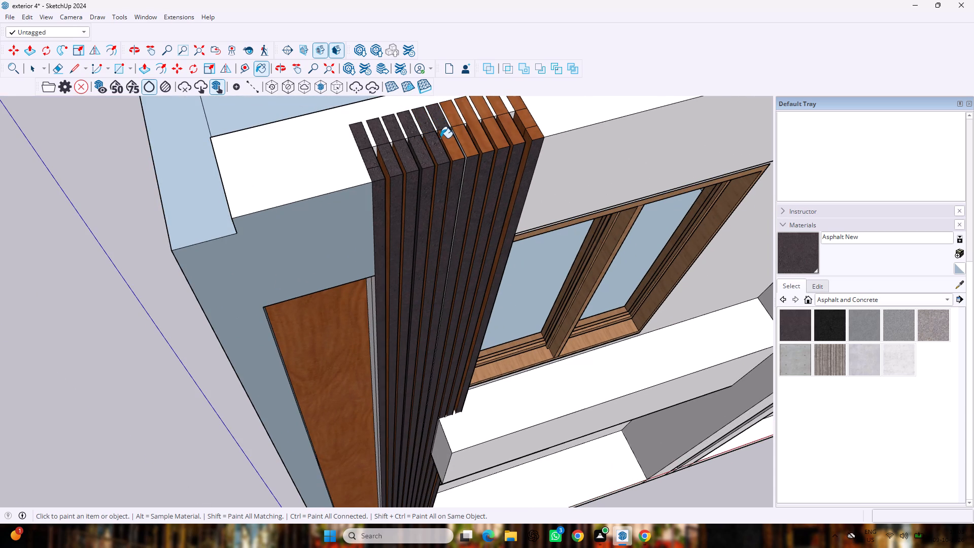
left_click(445, 146)
left_click(468, 141)
left_click(450, 119)
left_click(445, 146)
left_click(483, 148)
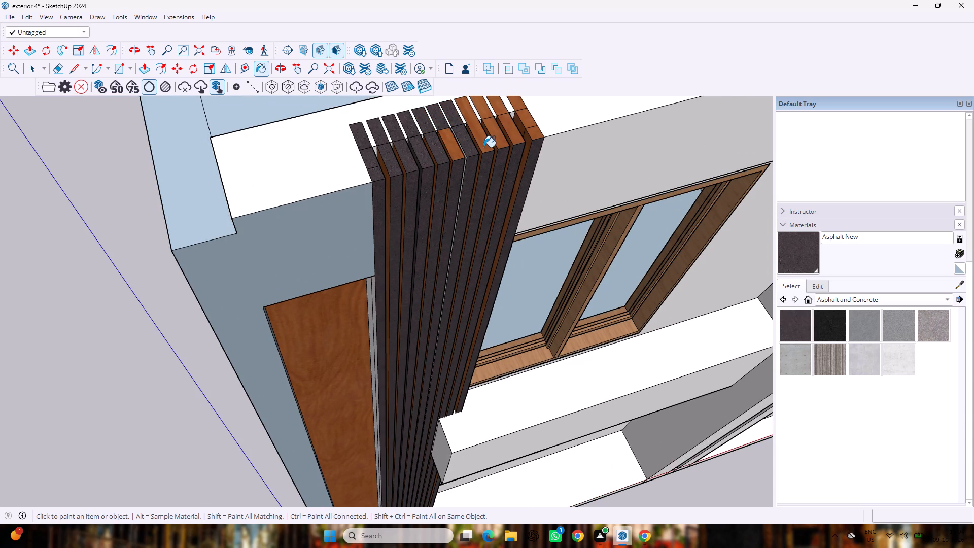
left_click(444, 145)
left_click(446, 150)
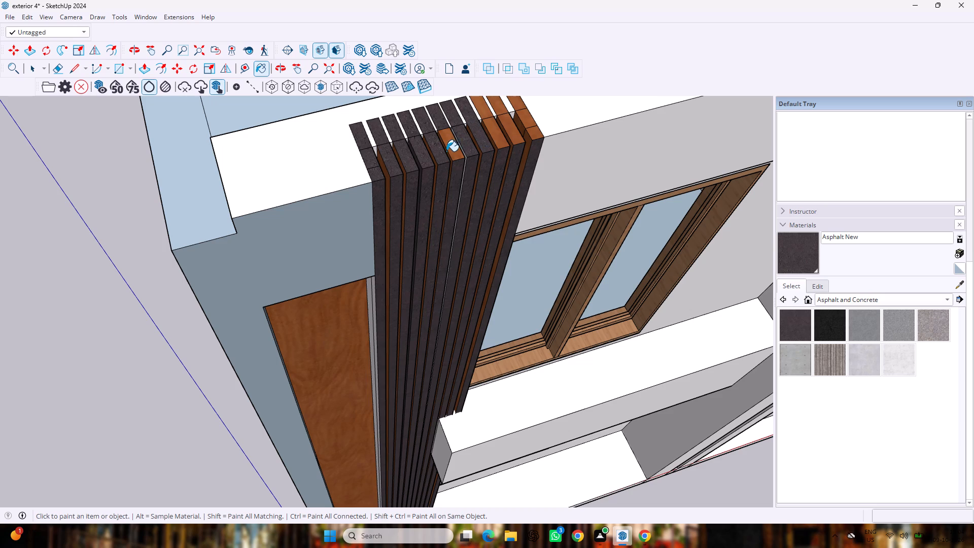
scroll(450, 153, "up", 7)
left_click(451, 149)
scroll(451, 152, "down", 10)
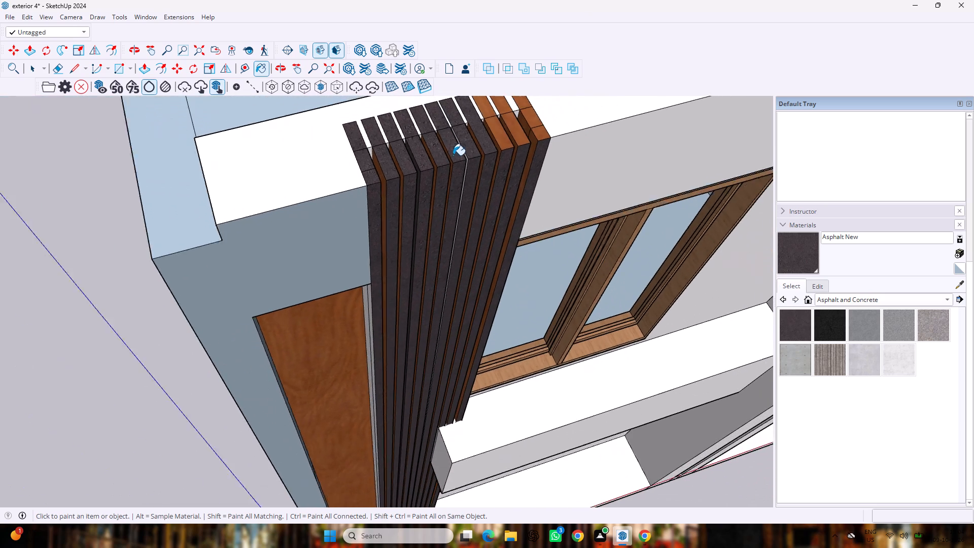
Continue applying Asphalt New to the brown slat tops toward the upper window.
left_click(477, 120)
left_click_drag(489, 140, 490, 151)
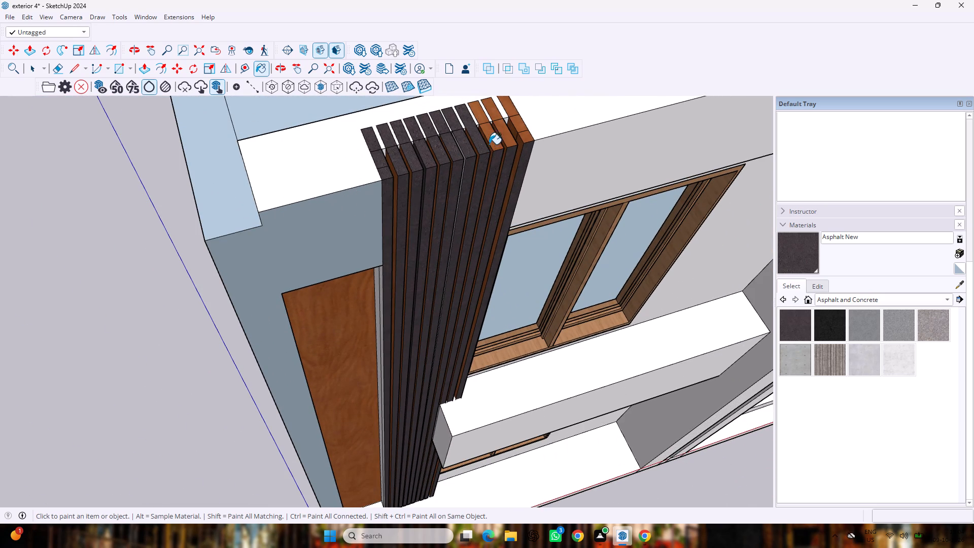
scroll(489, 144, "up", 6)
left_click(489, 133)
left_click(489, 133)
scroll(489, 134, "down", 7)
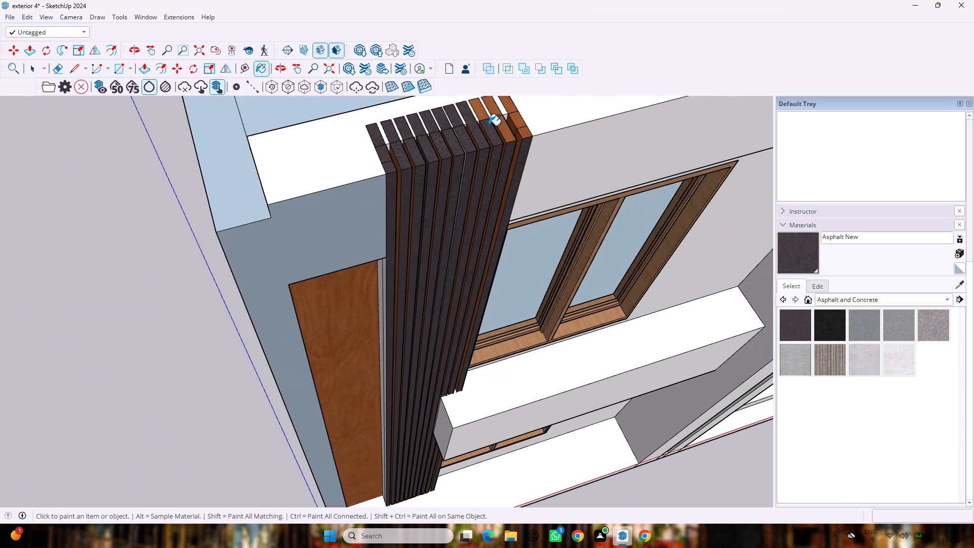
left_click(481, 113)
scroll(481, 119, "down", 8)
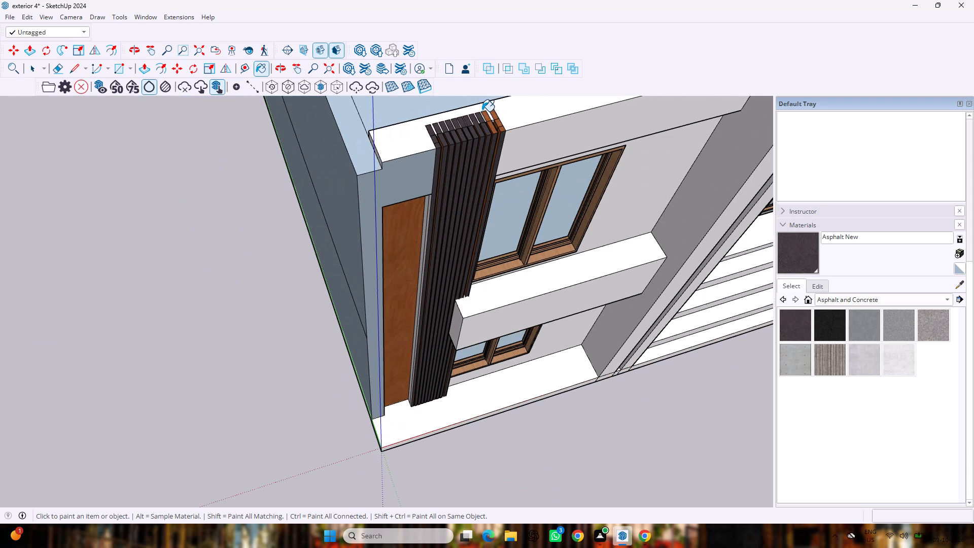
scroll(482, 111, "up", 10)
left_click(491, 115)
Paint the remaining brown top faces of the two slats nearest the upper window with Asphalt New.
left_click(502, 148)
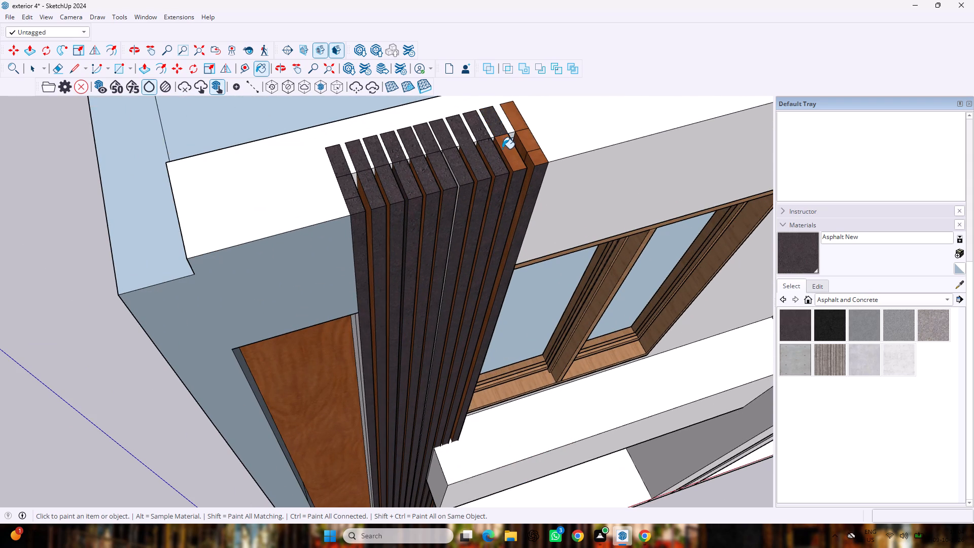
left_click(505, 165)
left_click(510, 161)
left_click(530, 149)
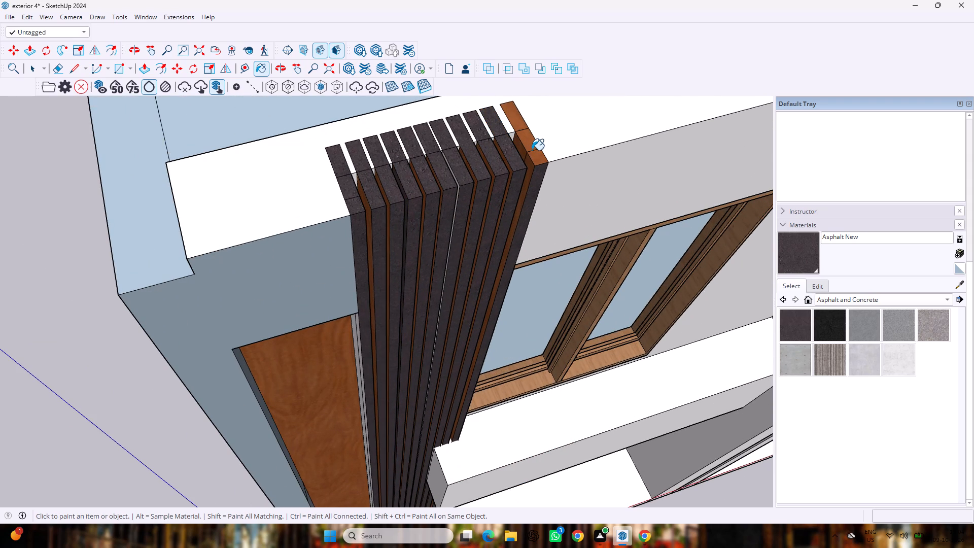
left_click(531, 149)
left_click(535, 157)
left_click(528, 145)
left_click(508, 121)
left_click(513, 122)
scroll(513, 122, "down", 8)
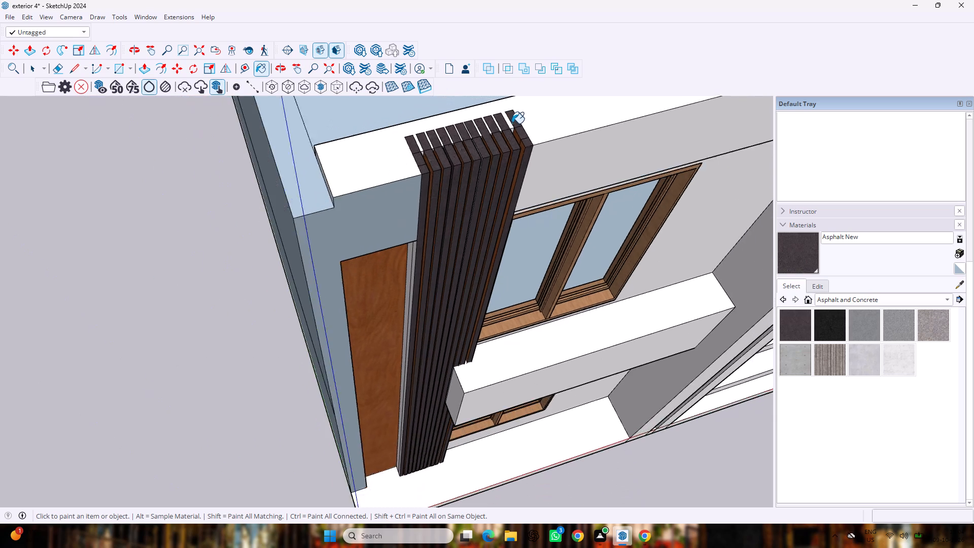
Examine the whole house exterior from several angles, including the slatted facade, entrance and balcony roof.
middle_click_drag(548, 208, 476, 151)
middle_click(476, 151)
scroll(475, 151, "down", 20)
scroll(475, 151, "down", 3)
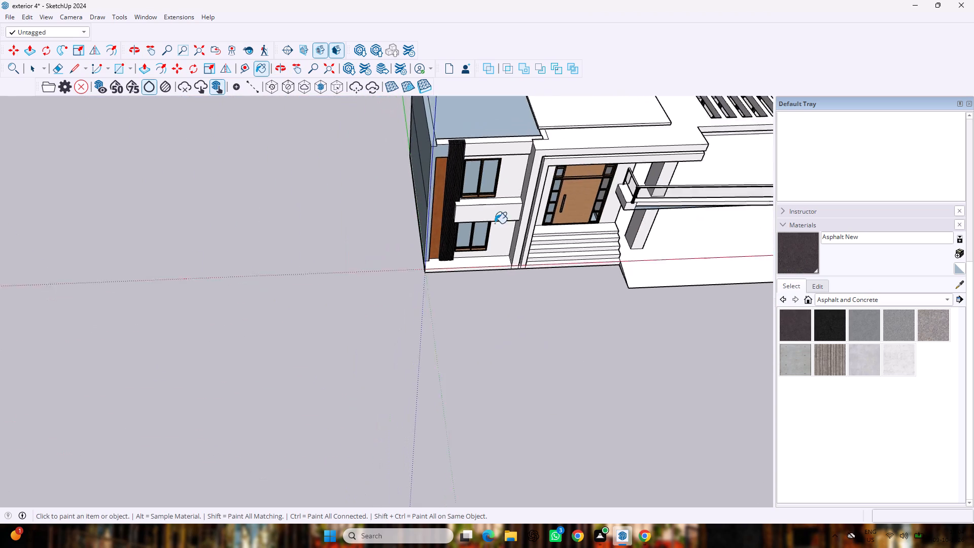
middle_click_drag(561, 233, 552, 148)
scroll(555, 167, "up", 9)
middle_click_drag(412, 228, 412, 226)
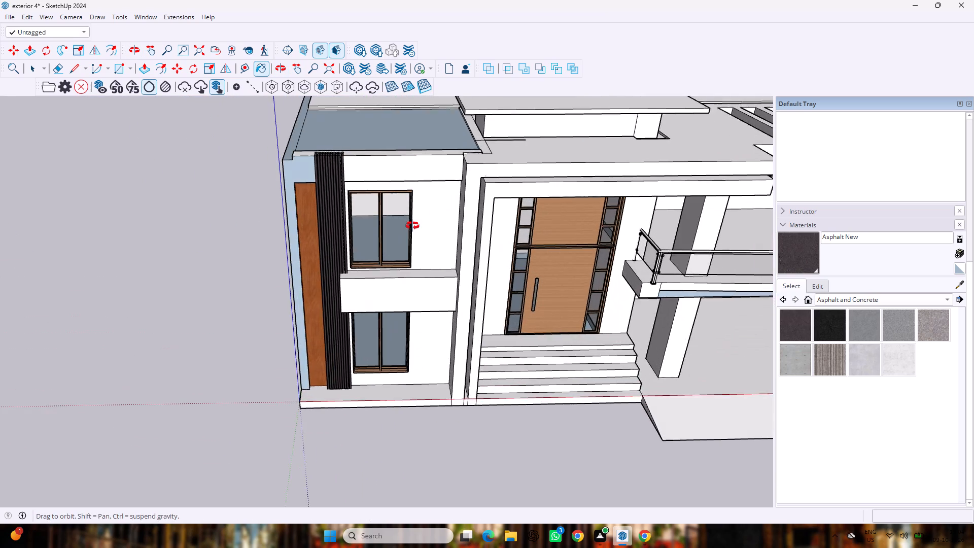
middle_click_drag(412, 226, 414, 153)
middle_click_drag(415, 160, 418, 167)
scroll(416, 163, "down", 4)
middle_click_drag(472, 181, 633, 231)
middle_click_drag(633, 231, 213, 249)
scroll(212, 247, "down", 7)
middle_click_drag(292, 237, 292, 237)
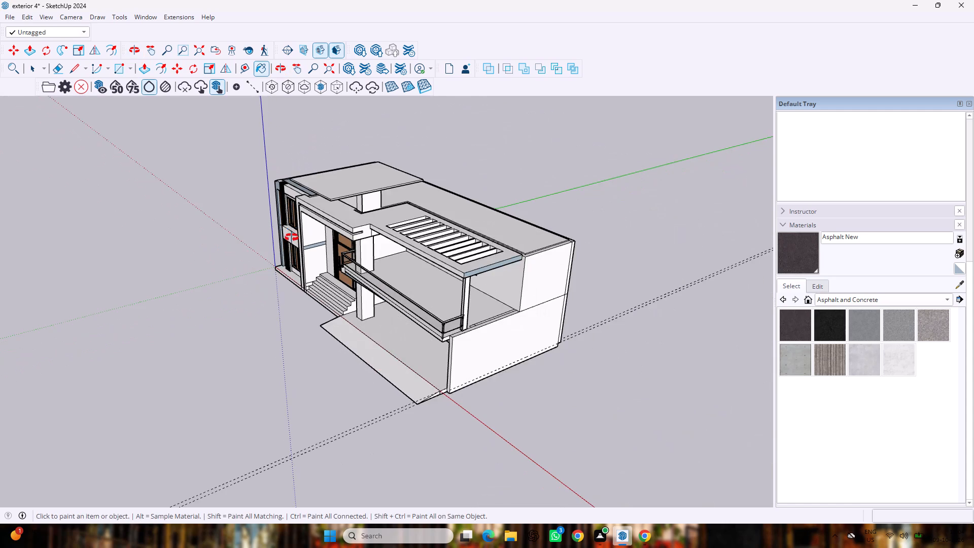
middle_click_drag(292, 237, 452, 209)
scroll(452, 209, "down", 1)
scroll(452, 209, "up", 7)
scroll(452, 208, "down", 4)
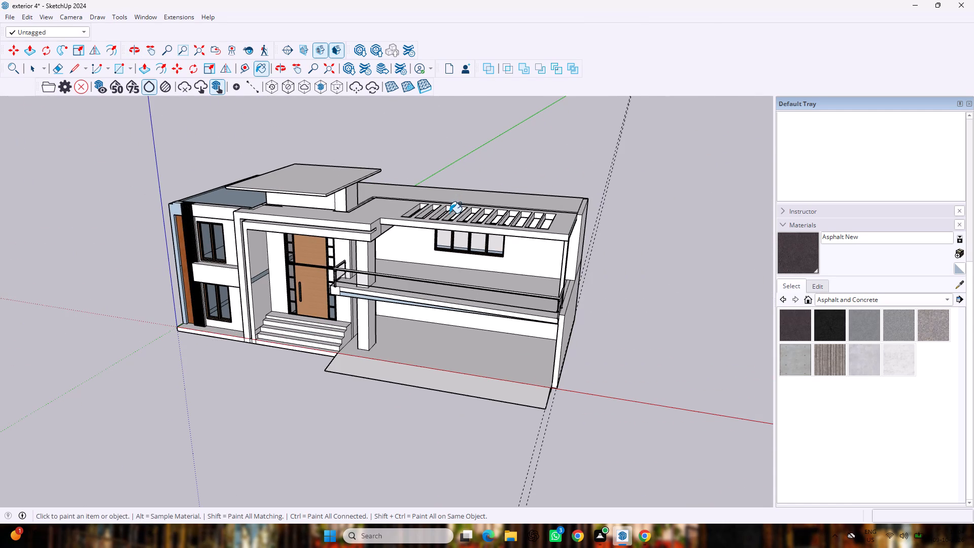
Paint the underside of the slatted balcony roof with Asphalt New.
middle_click_drag(460, 258, 521, 68)
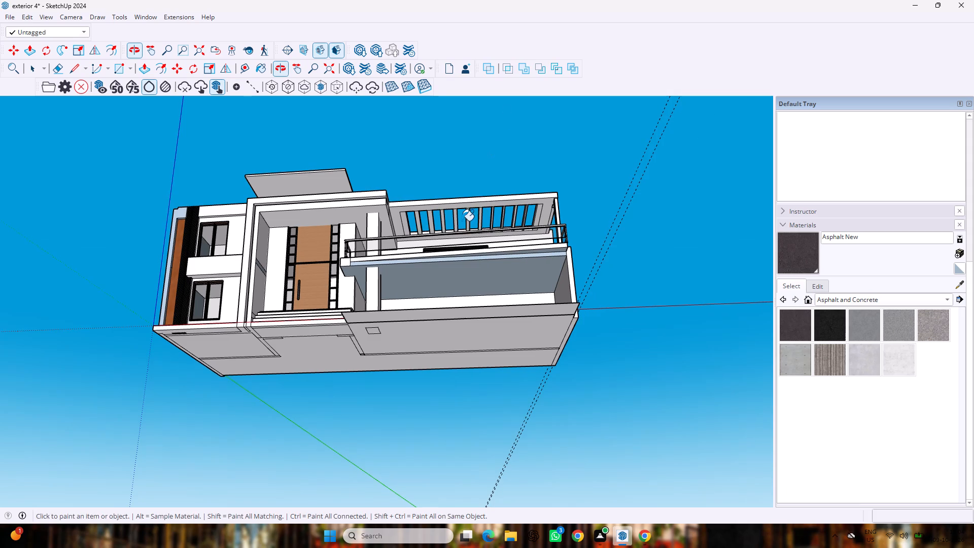
scroll(462, 223, "up", 6)
left_click(461, 200)
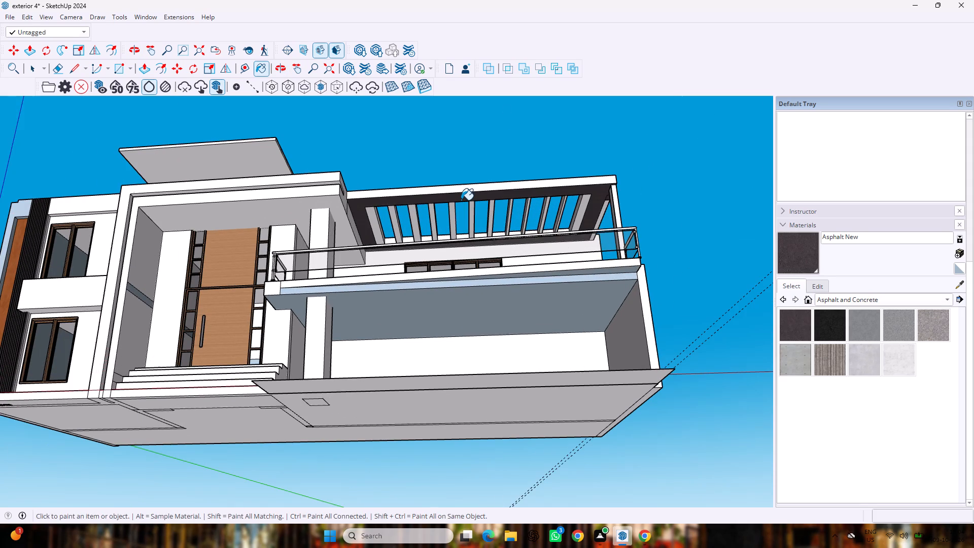
Paint the front fascia of the slatted balcony roof with Asphalt New.
scroll(461, 200, "up", 1)
middle_click_drag(462, 200, 492, 323)
scroll(492, 323, "down", 3)
middle_click_drag(475, 263, 476, 291)
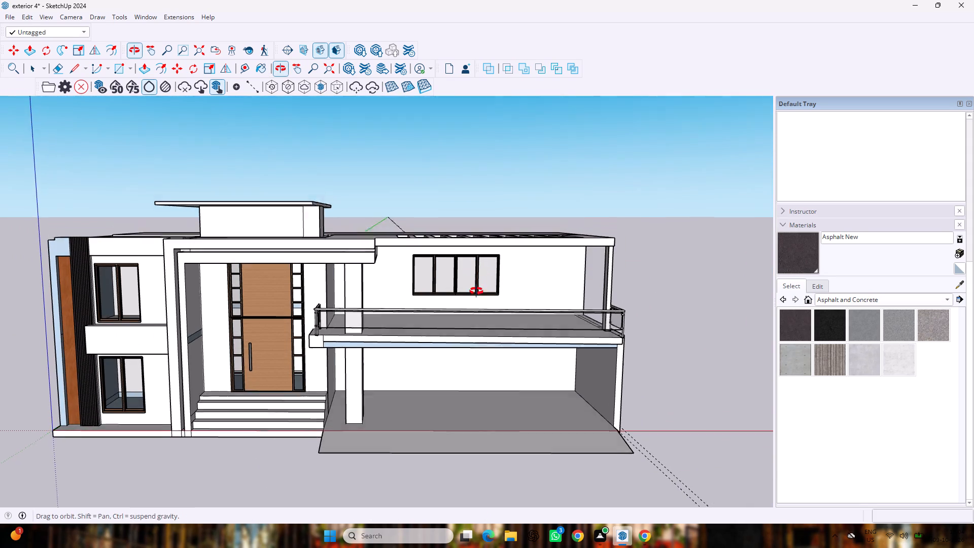
middle_click_drag(476, 291, 478, 330)
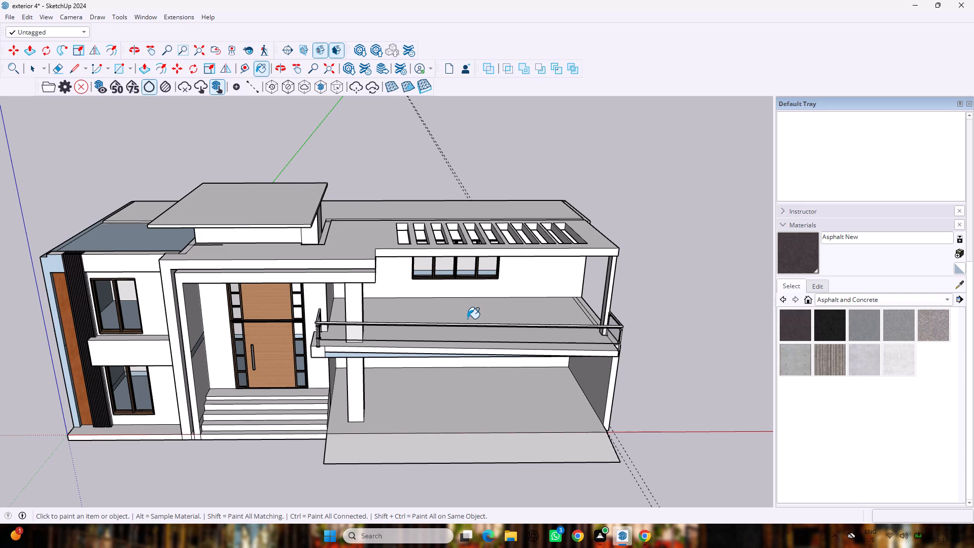
scroll(471, 233, "up", 5)
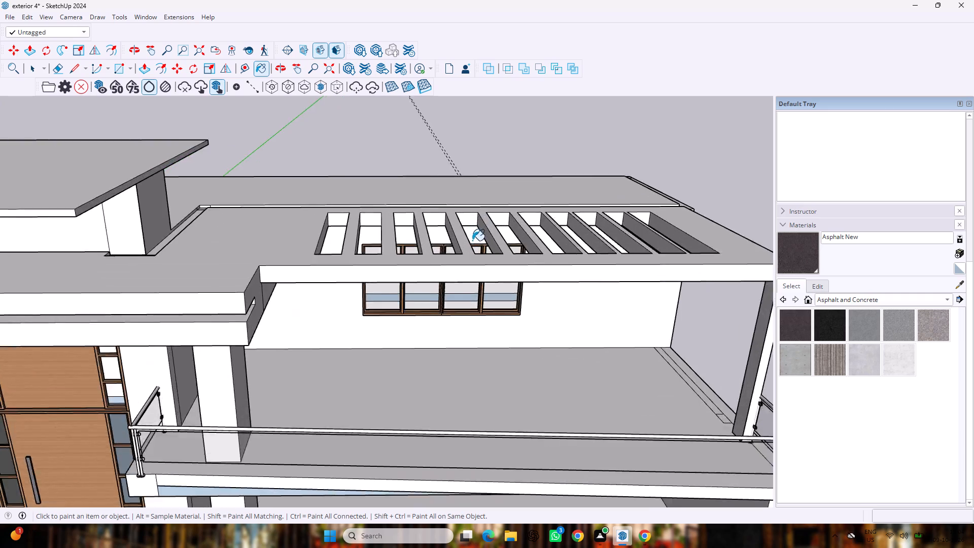
scroll(472, 241, "up", 3)
middle_click_drag(478, 262, 486, 218)
left_click(481, 243)
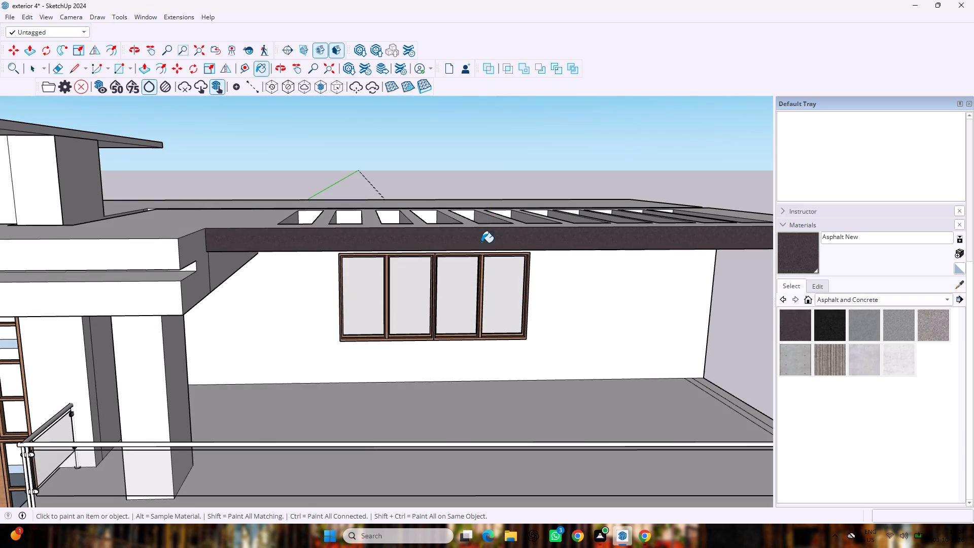
Paint the end fascia and top face of the slatted balcony roof with Asphalt New.
scroll(481, 243, "down", 6)
scroll(470, 241, "up", 1)
middle_click_drag(472, 241, 144, 288)
scroll(157, 292, "up", 1)
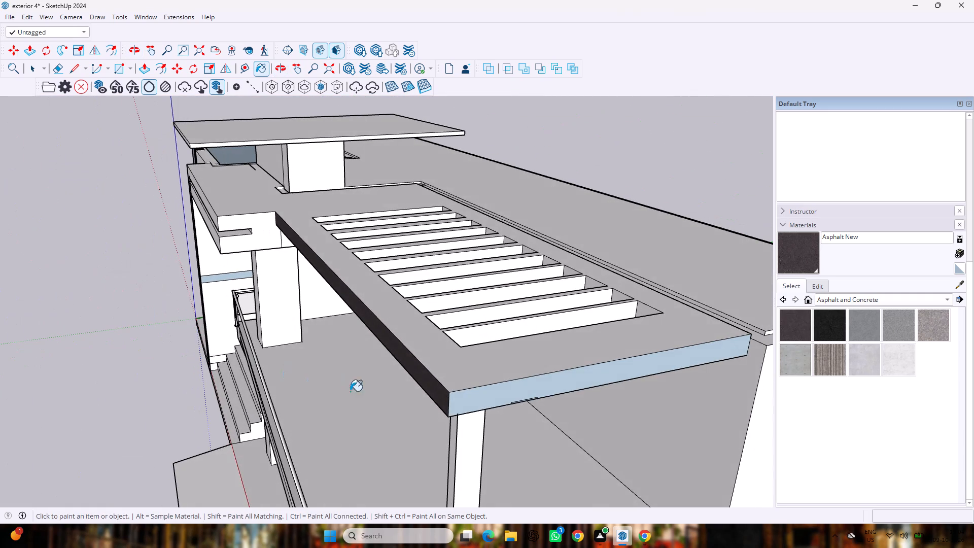
left_click(485, 404)
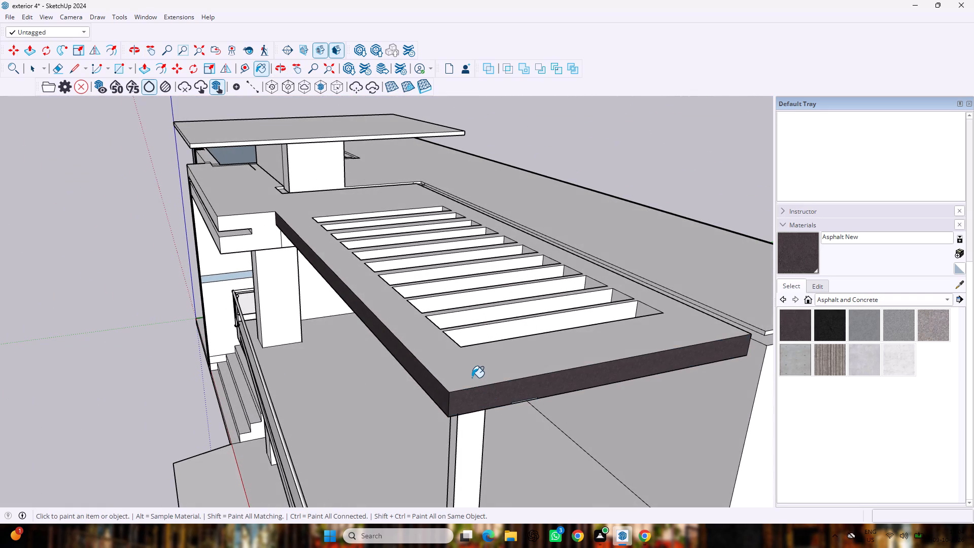
left_click(472, 378)
Examine the painted balcony roof and the overall front of the house from different angles.
scroll(464, 372, "down", 5)
middle_click_drag(450, 375, 521, 364)
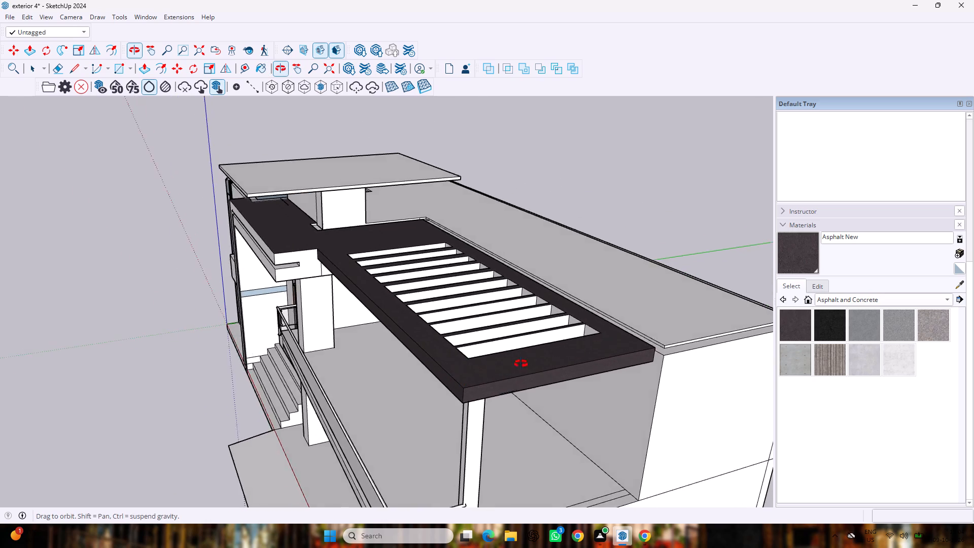
middle_click_drag(521, 364, 868, 217)
middle_click(868, 217)
scroll(868, 217, "down", 4)
middle_click(868, 218)
middle_click_drag(512, 267, 513, 358)
scroll(515, 360, "down", 3)
scroll(438, 346, "up", 3)
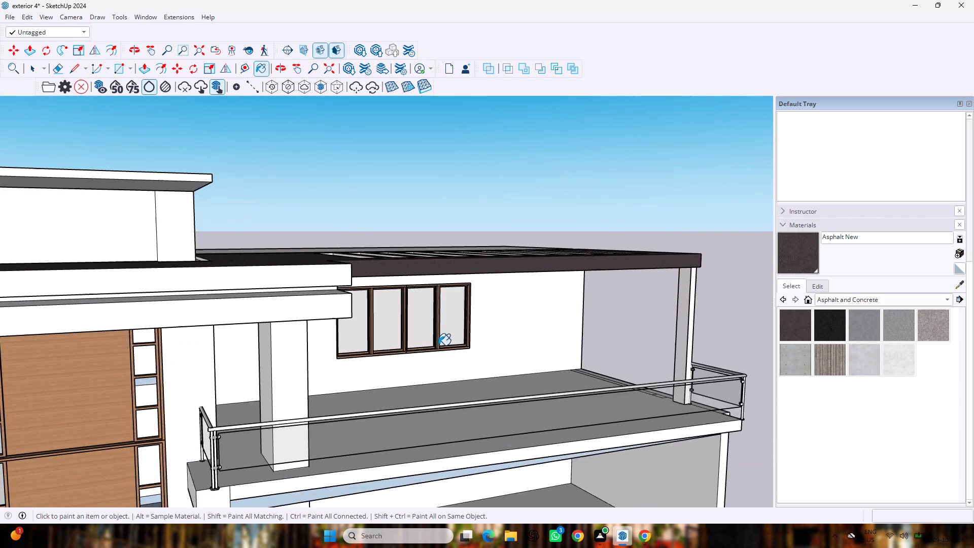
scroll(438, 345, "up", 4)
middle_click(437, 343)
scroll(437, 343, "down", 11)
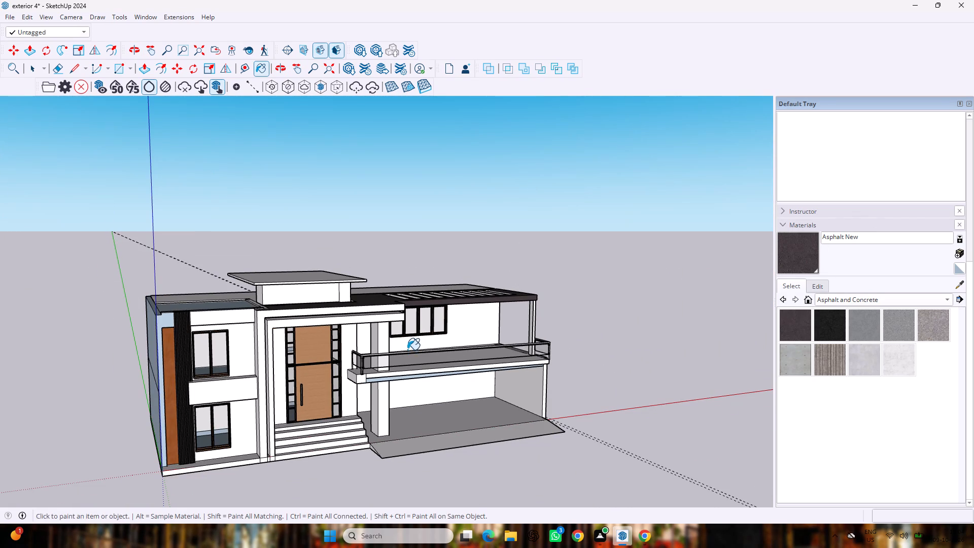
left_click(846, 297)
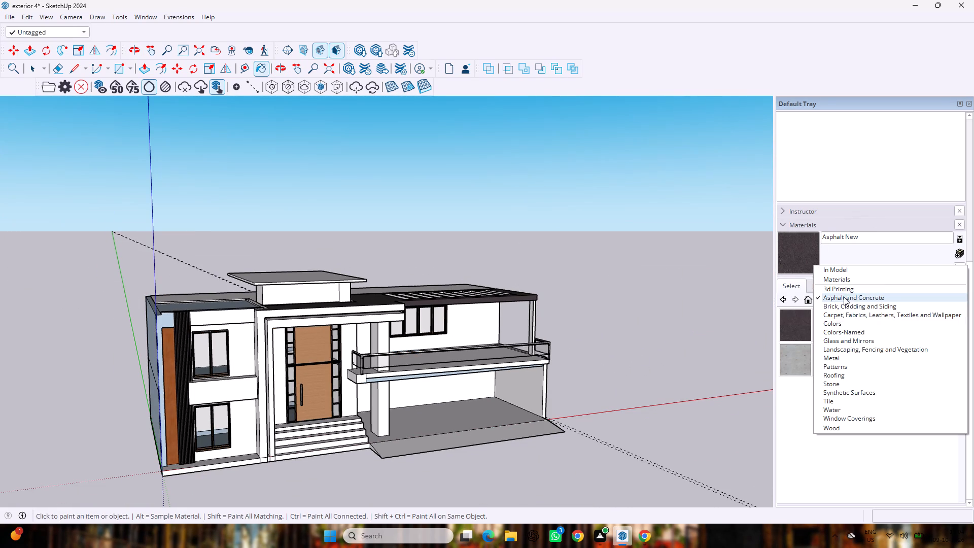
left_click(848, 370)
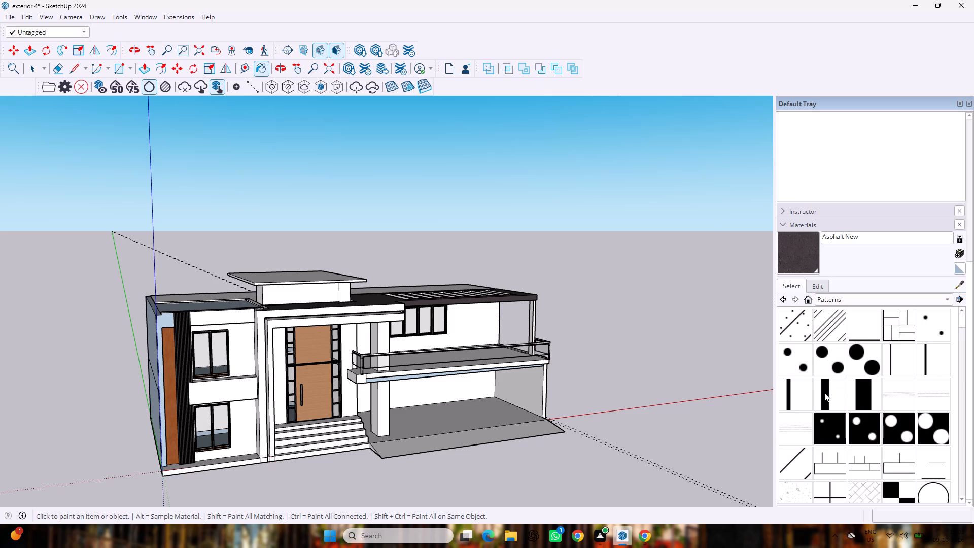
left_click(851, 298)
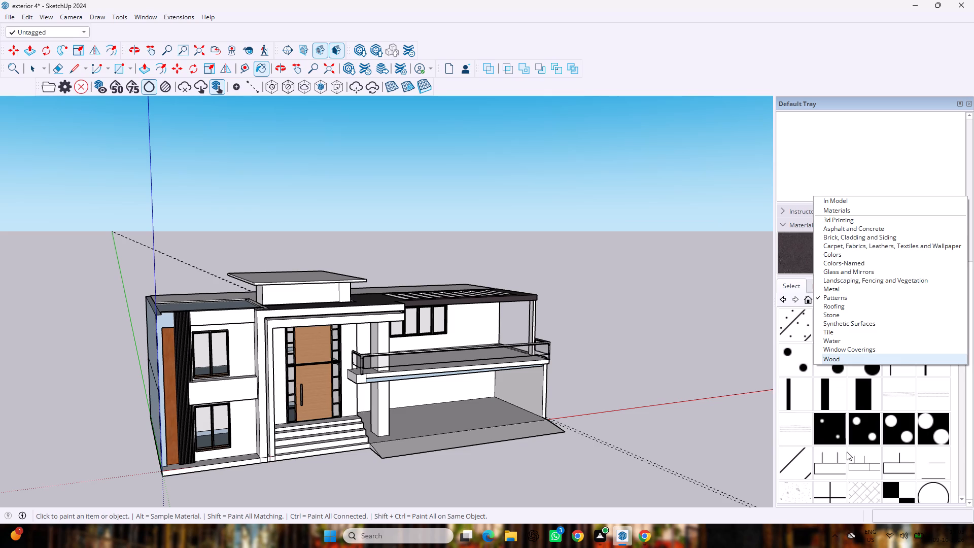
Raise the display brightness slightly in the system quick settings.
left_click(913, 538)
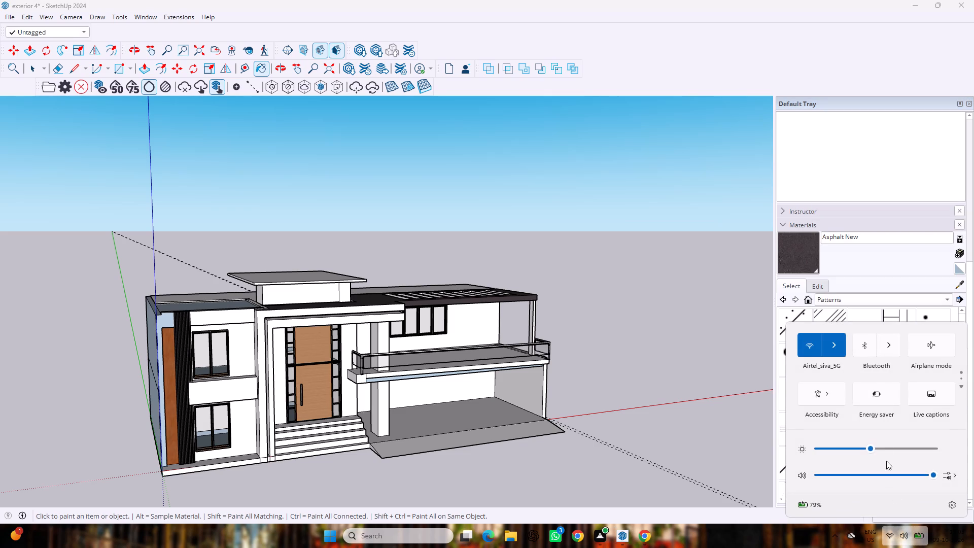
left_click(886, 446)
left_click(718, 428)
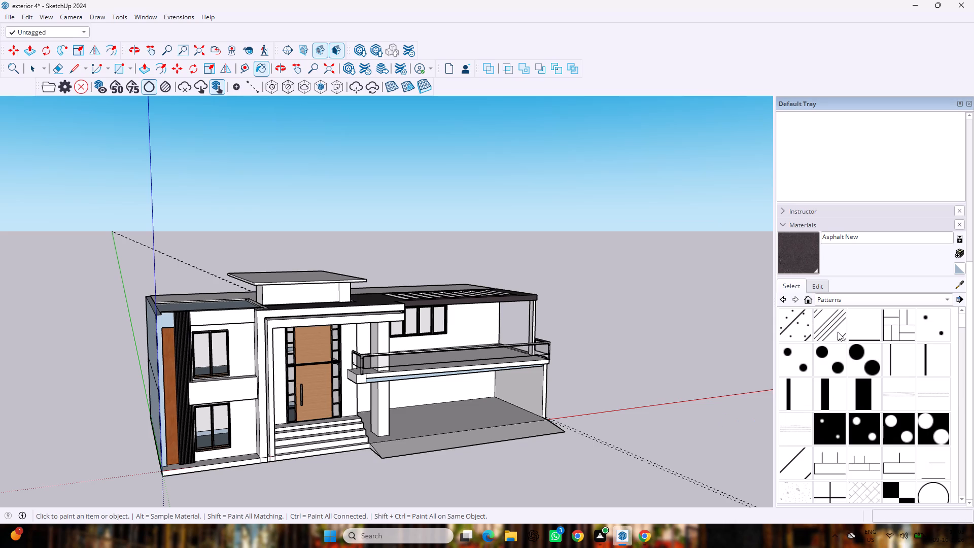
Paint the upper balcony's back wall and the walls on both sides of the entrance door with Stone Brushed Khaki.
left_click(842, 298)
left_click(842, 316)
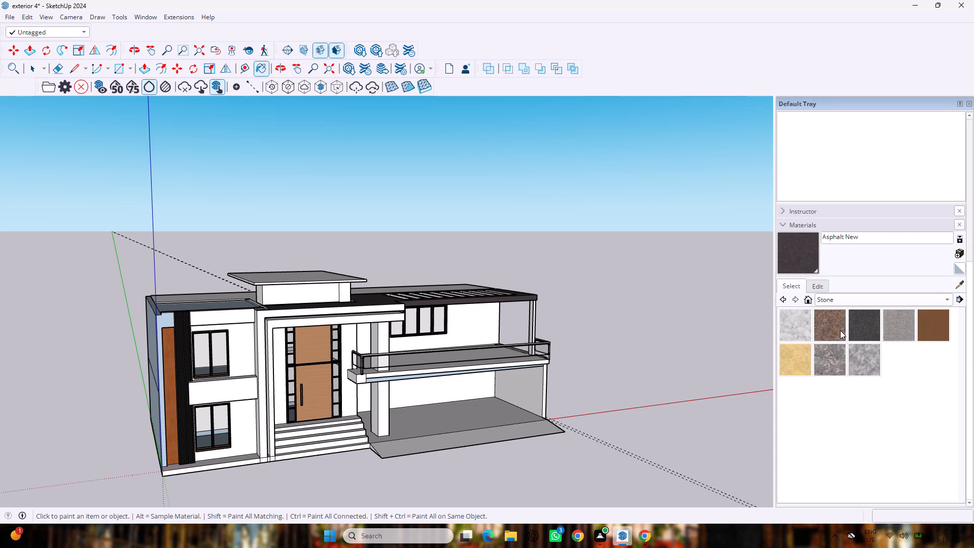
left_click(808, 367)
scroll(439, 396, "up", 4)
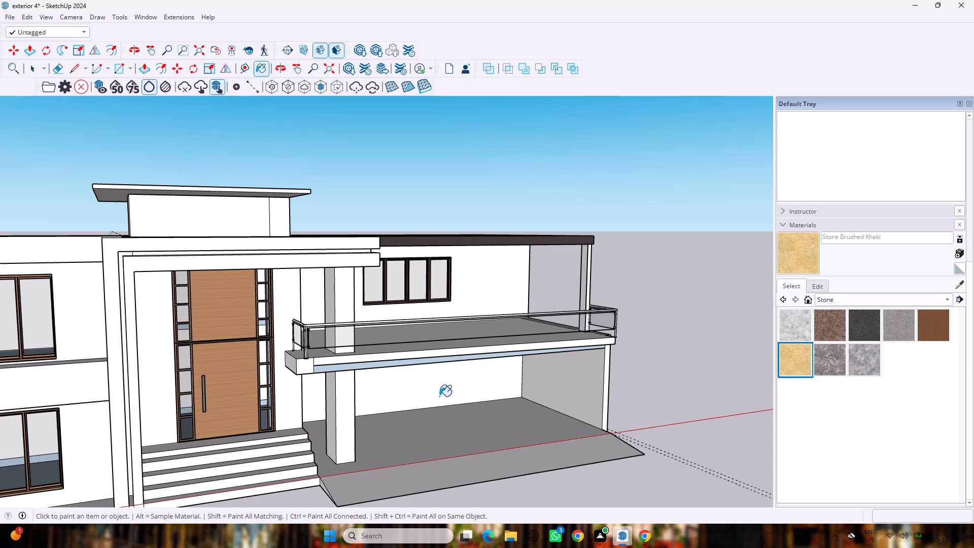
left_click(475, 307)
scroll(340, 360, "down", 4)
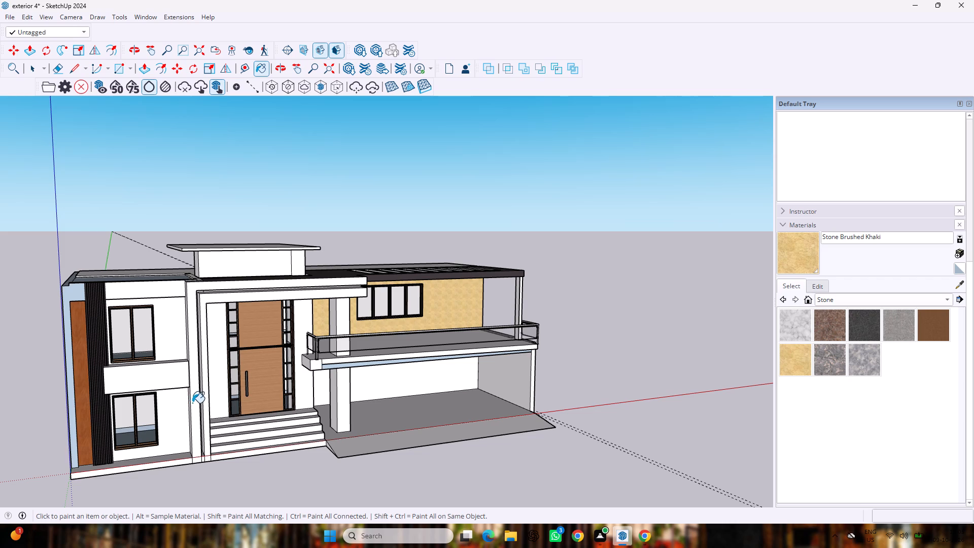
left_click(221, 382)
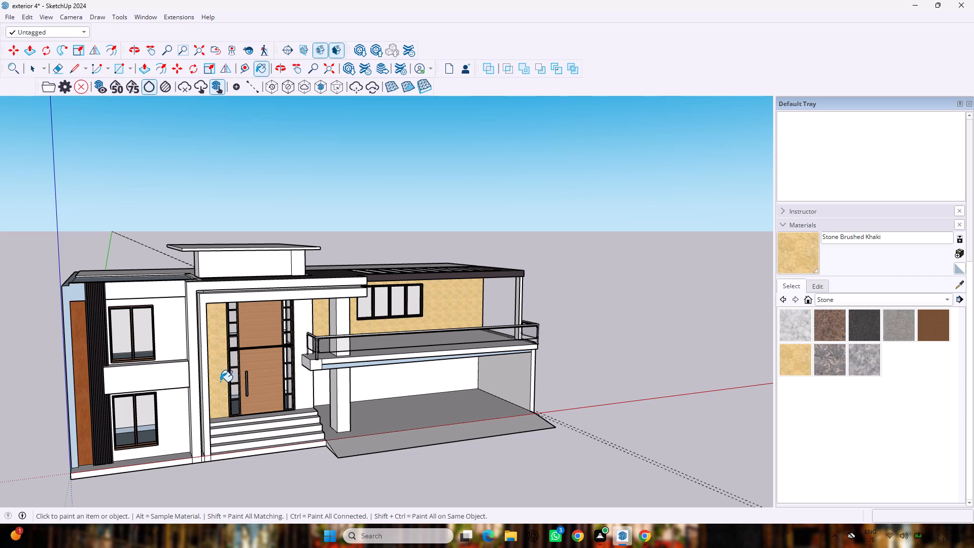
left_click(298, 390)
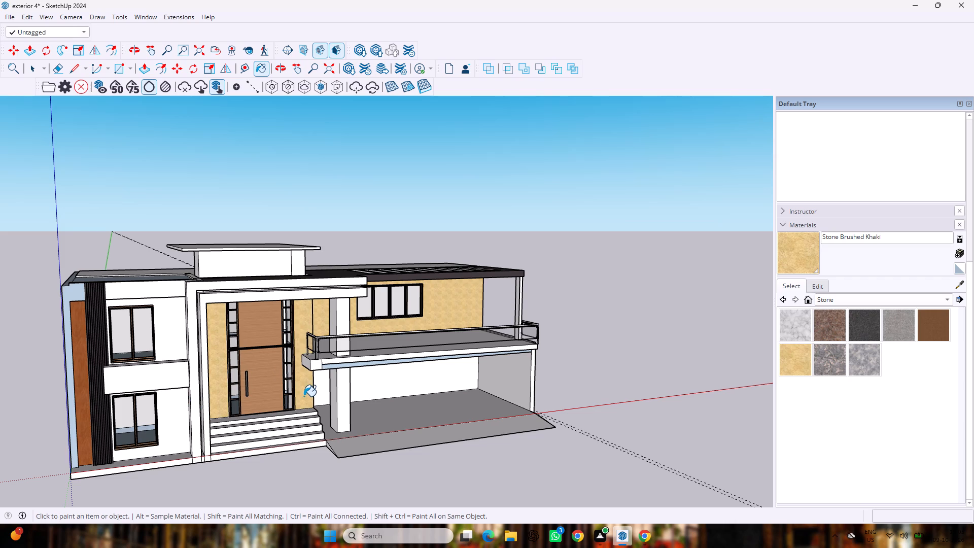
Paint the walls around the upper and lower front windows beside the dark slats with Wood Cherry Original.
scroll(278, 407, "down", 3)
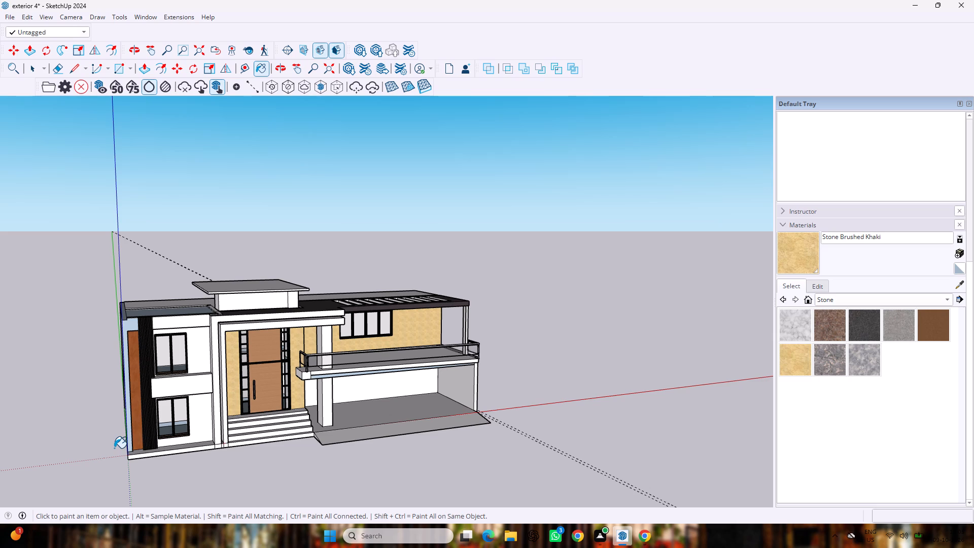
double_click(867, 301)
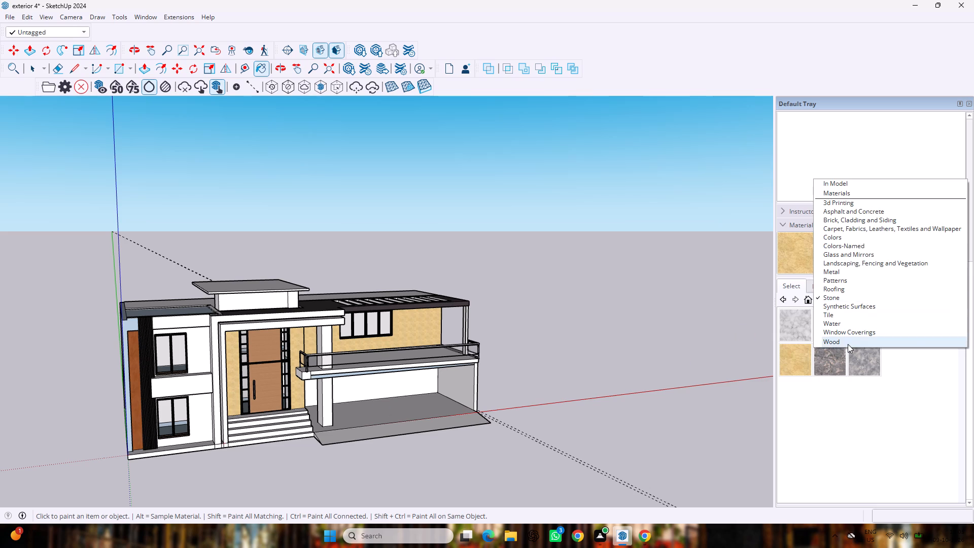
left_click(848, 344)
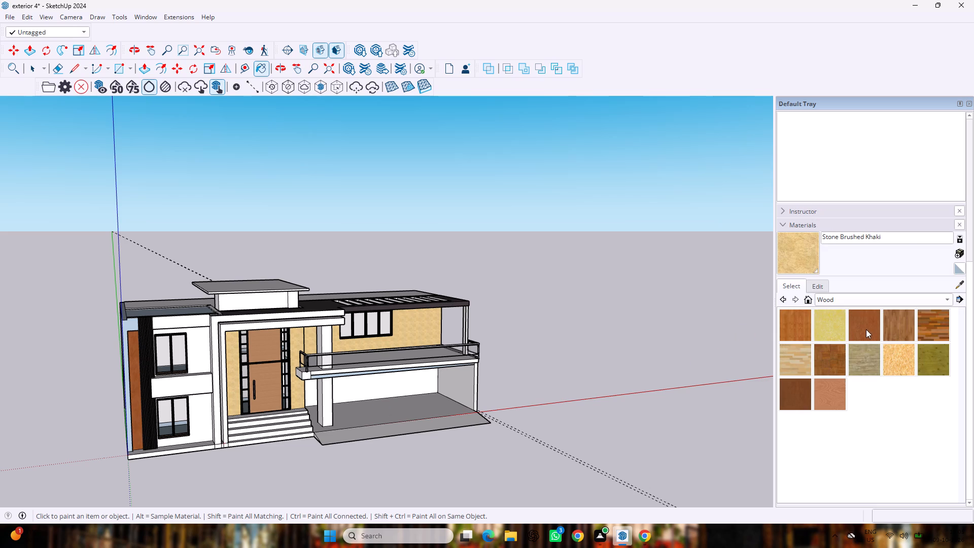
left_click(868, 327)
scroll(459, 347, "up", 4)
scroll(427, 344, "down", 8)
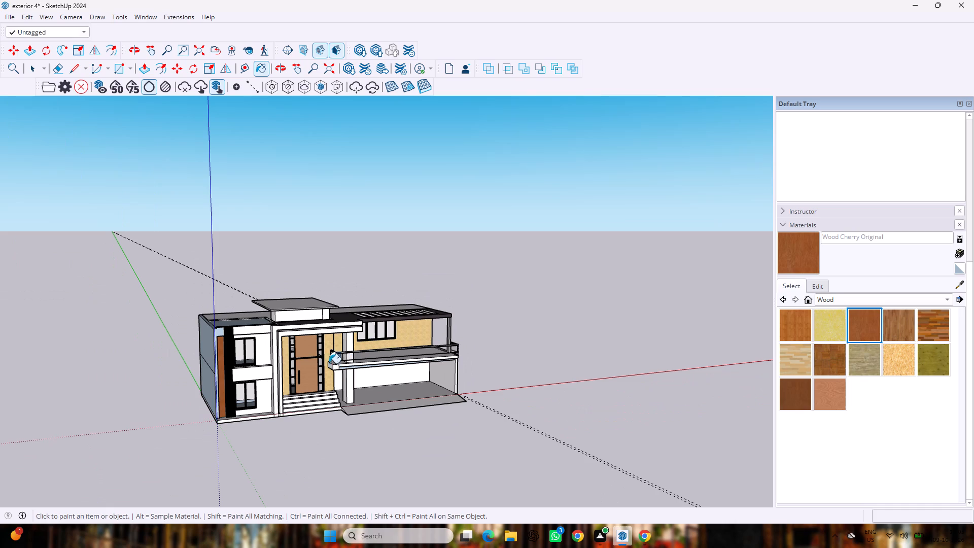
scroll(240, 356, "up", 4)
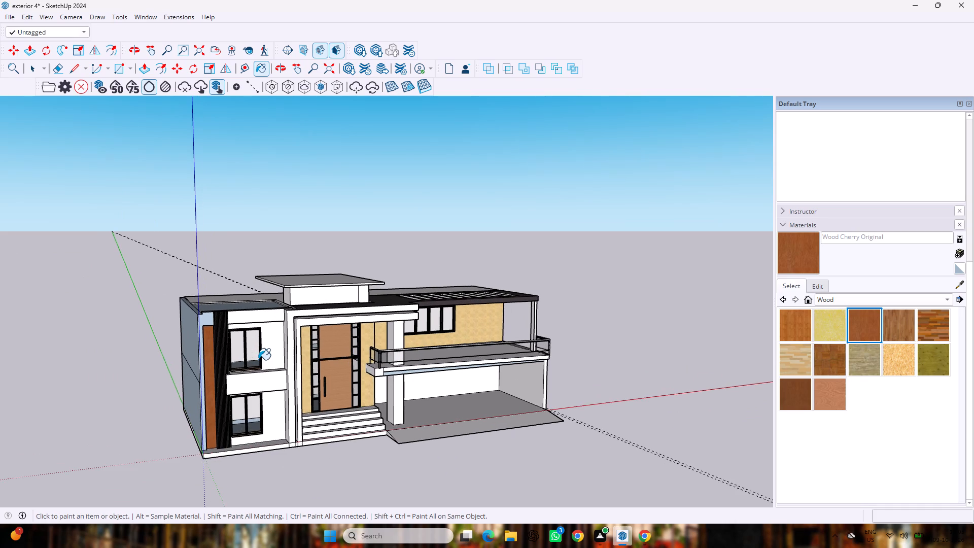
scroll(258, 359, "up", 1)
middle_click_drag(258, 359, 272, 281)
scroll(270, 285, "up", 7)
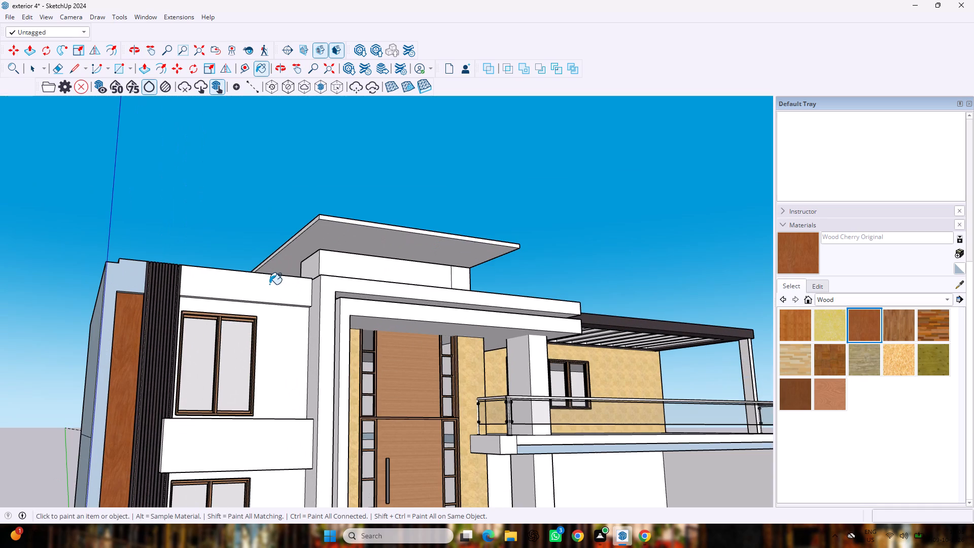
left_click(238, 313)
scroll(264, 330, "down", 8)
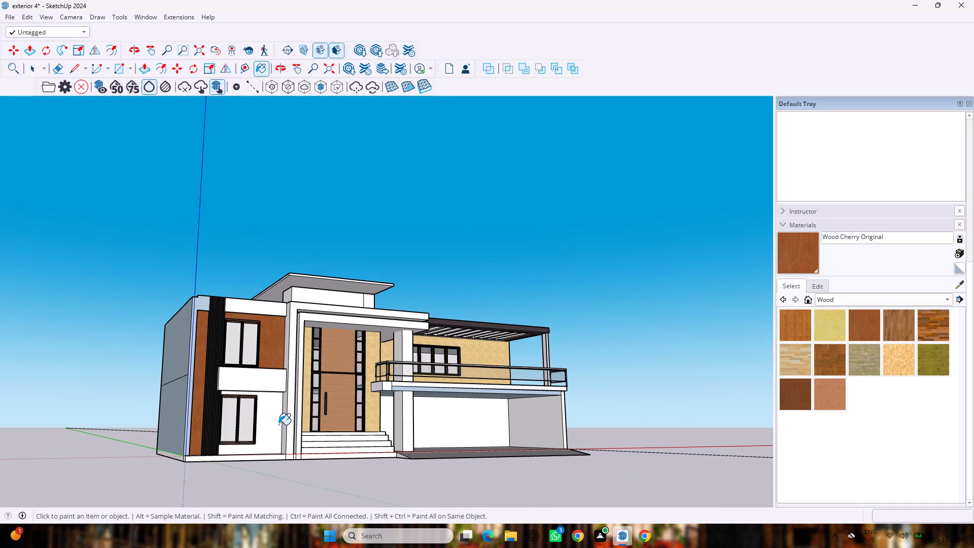
left_click(268, 421)
Paint the parapet band above the front windows and the corner frame beyond the slats with Stone Marble.
middle_click_drag(256, 415, 270, 462)
scroll(266, 452, "down", 2)
scroll(251, 420, "up", 3)
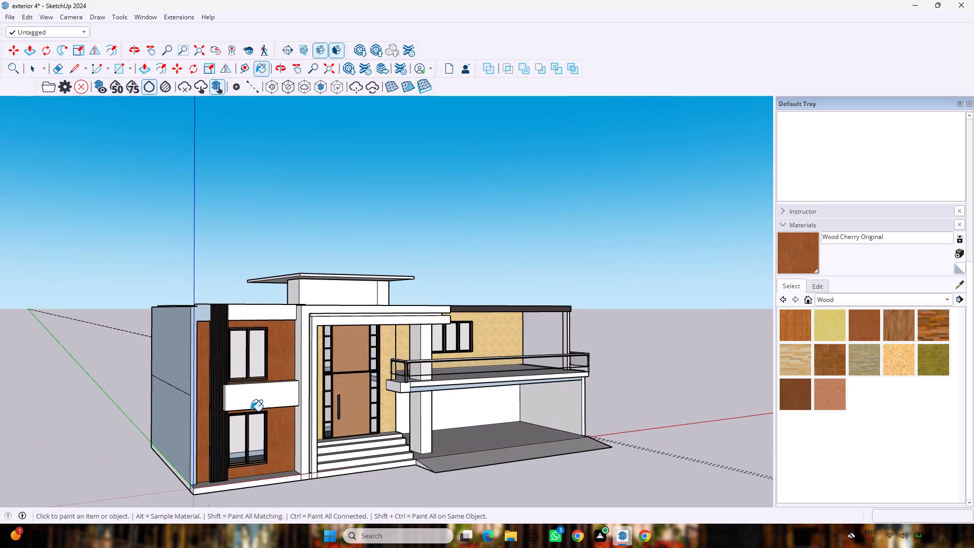
scroll(250, 408, "up", 3)
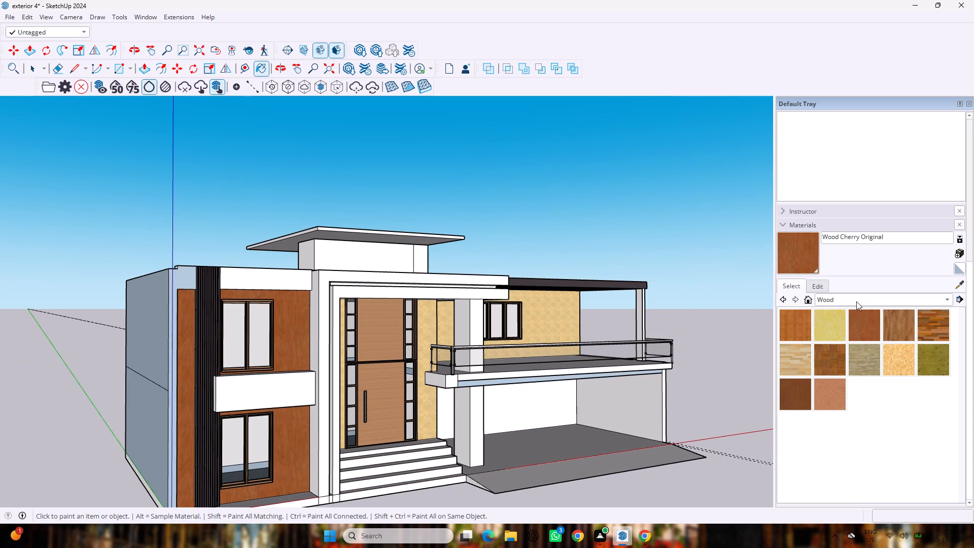
left_click(856, 301)
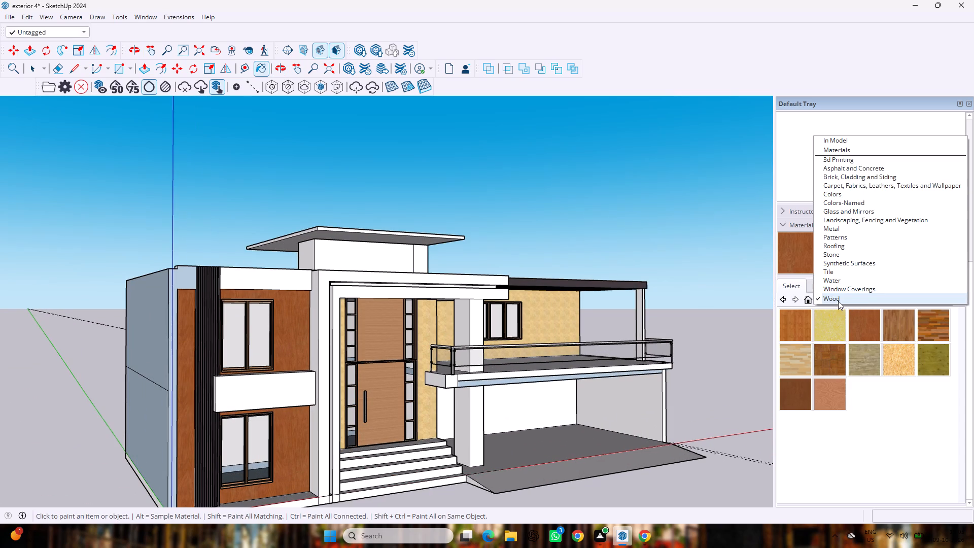
left_click(834, 255)
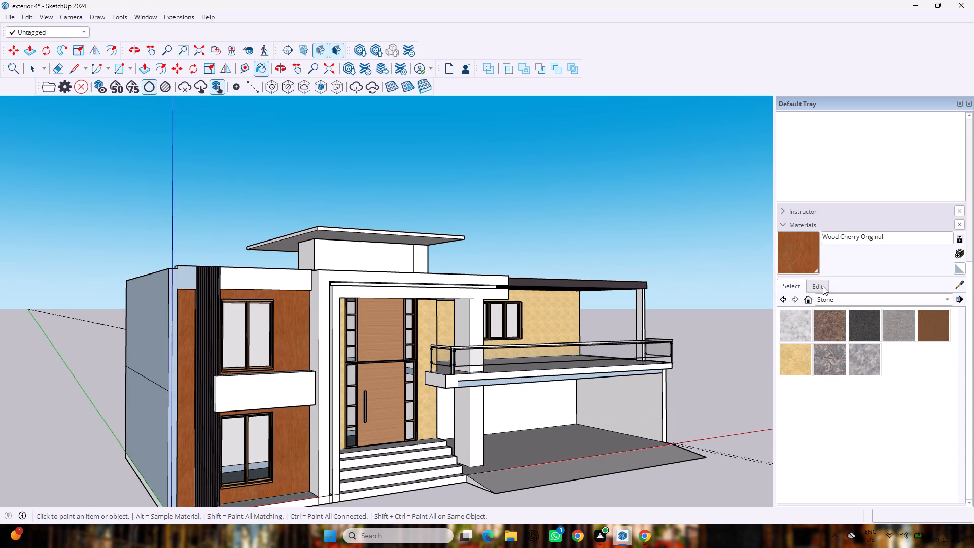
left_click(826, 298)
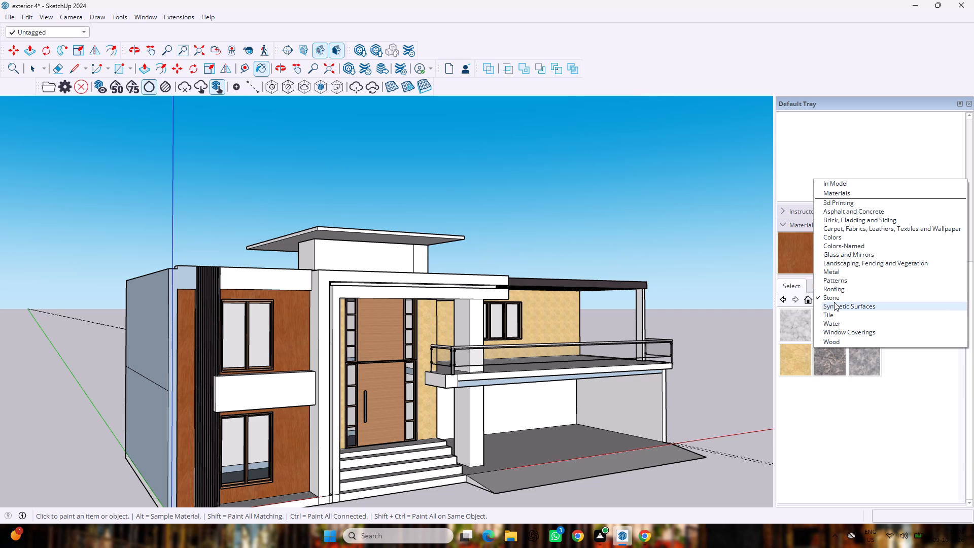
left_click(834, 302)
left_click(834, 301)
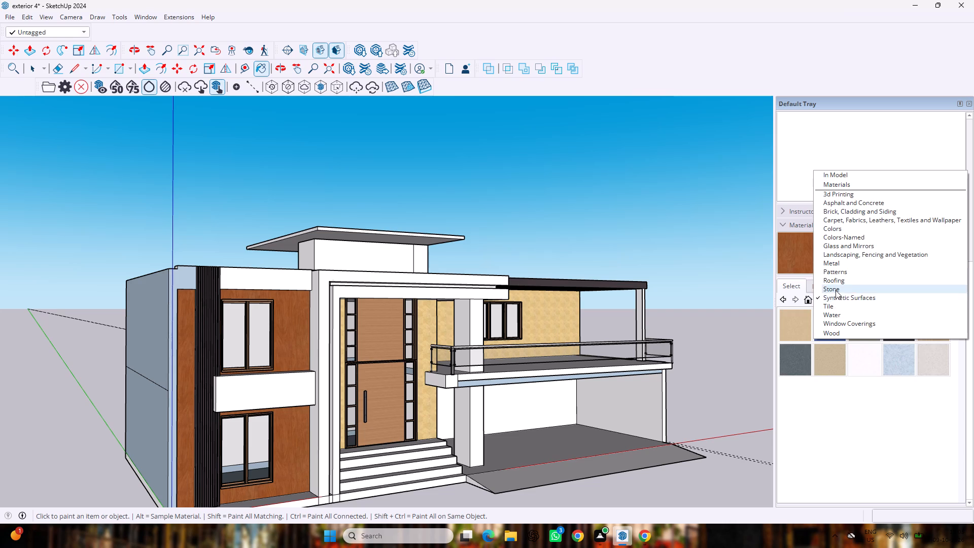
left_click(836, 290)
left_click(820, 359)
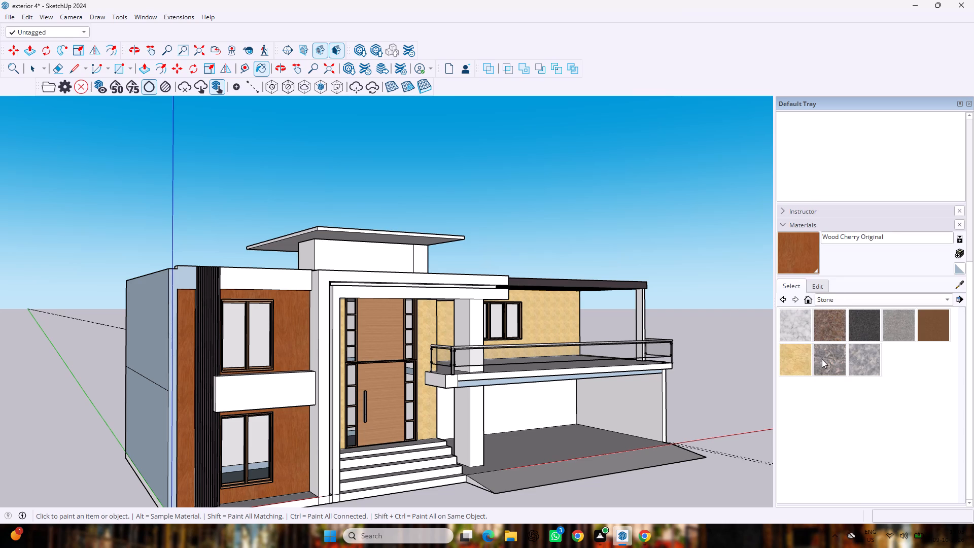
left_click(278, 285)
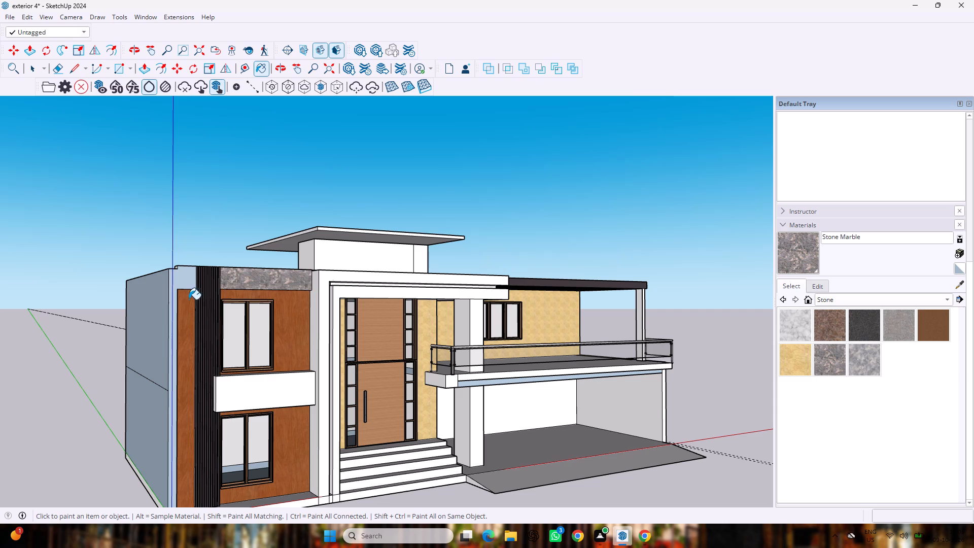
left_click(186, 283)
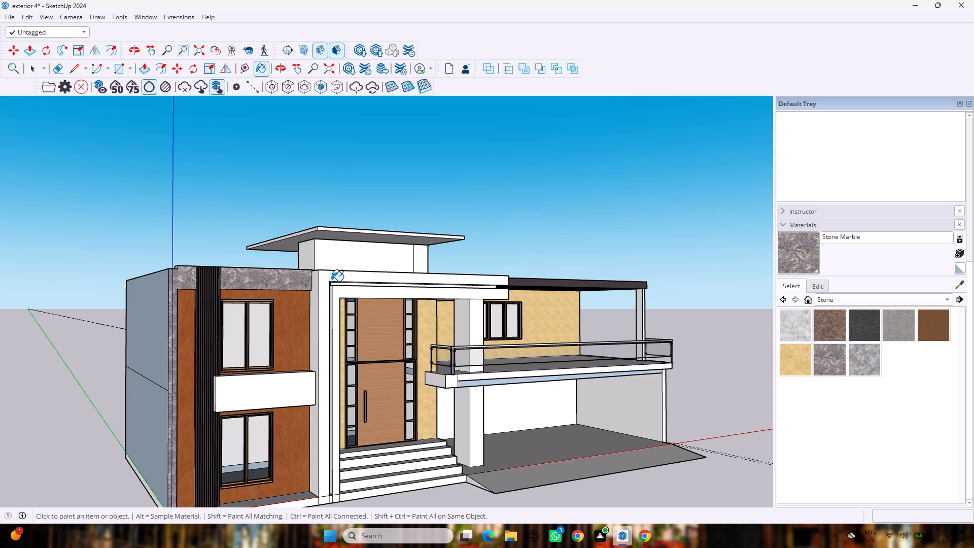
Paint the outer and inner frames around the entrance and the outer frame's side face with Stone Marble.
scroll(325, 286, "up", 5)
left_click(319, 286)
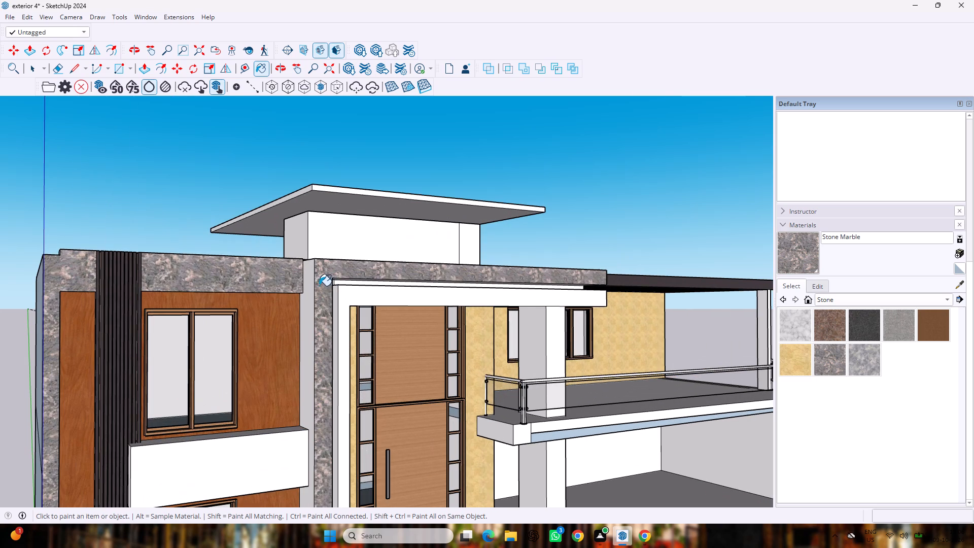
left_click(345, 311)
scroll(346, 311, "up", 1)
left_click(300, 319)
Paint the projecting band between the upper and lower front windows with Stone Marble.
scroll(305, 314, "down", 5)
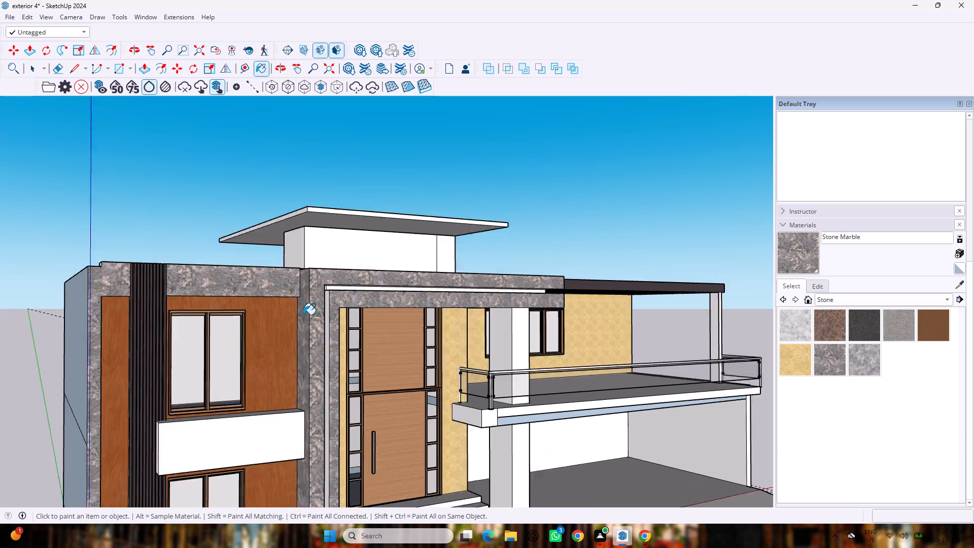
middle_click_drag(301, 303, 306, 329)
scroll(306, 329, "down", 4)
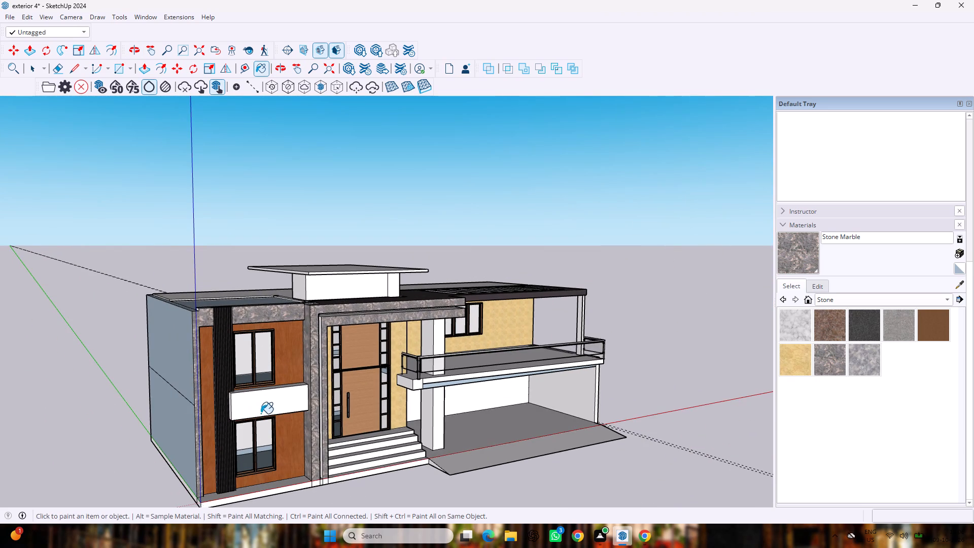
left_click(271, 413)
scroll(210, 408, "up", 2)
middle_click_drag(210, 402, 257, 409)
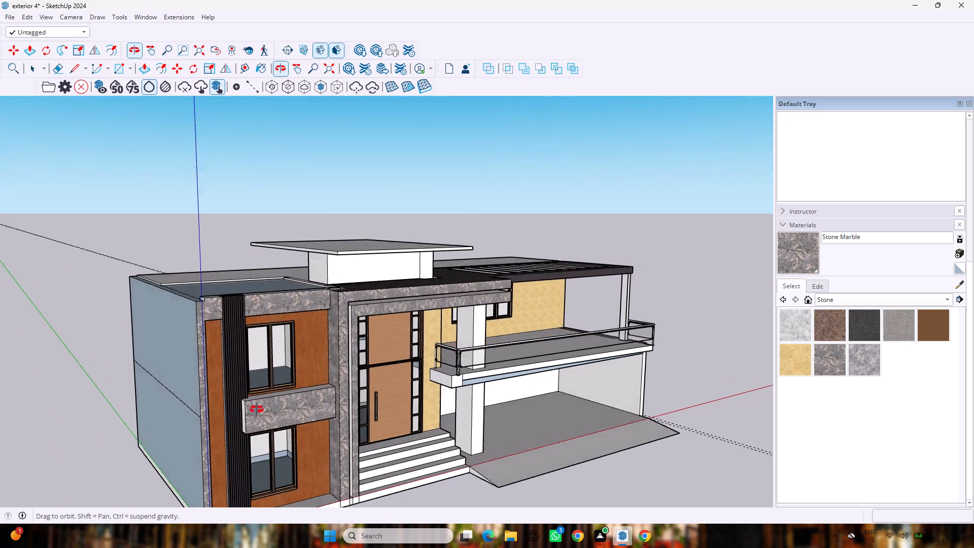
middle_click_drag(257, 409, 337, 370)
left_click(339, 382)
Paint the front, end and top faces of the projecting band between the front windows with Granite Dark Gray.
middle_click_drag(375, 371, 345, 430)
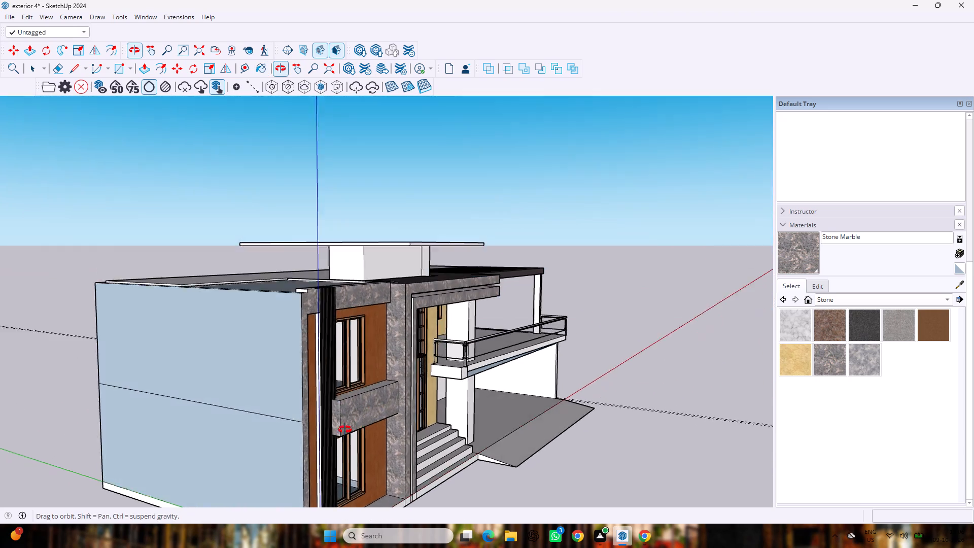
middle_click_drag(345, 430, 272, 458)
scroll(277, 459, "down", 3)
left_click(851, 324)
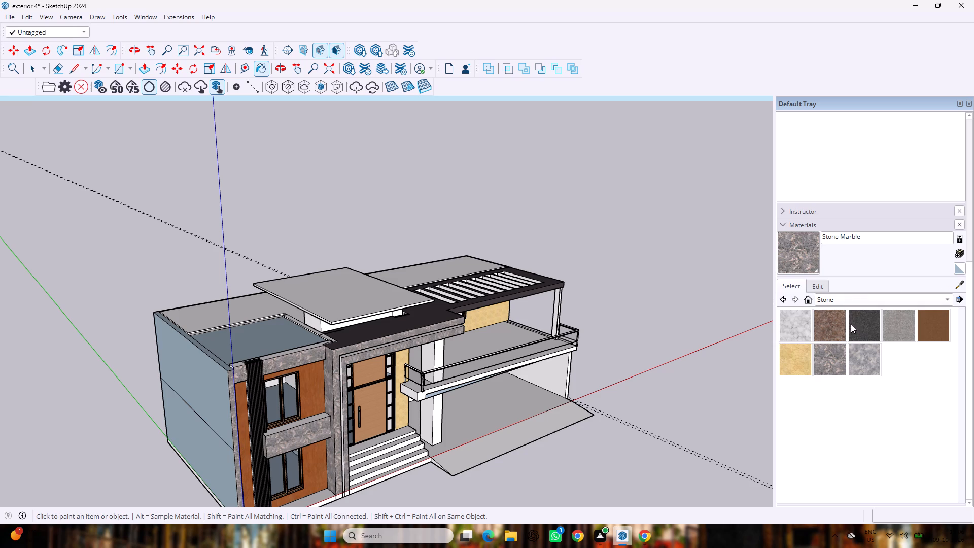
scroll(522, 526, "up", 3)
left_click(298, 447)
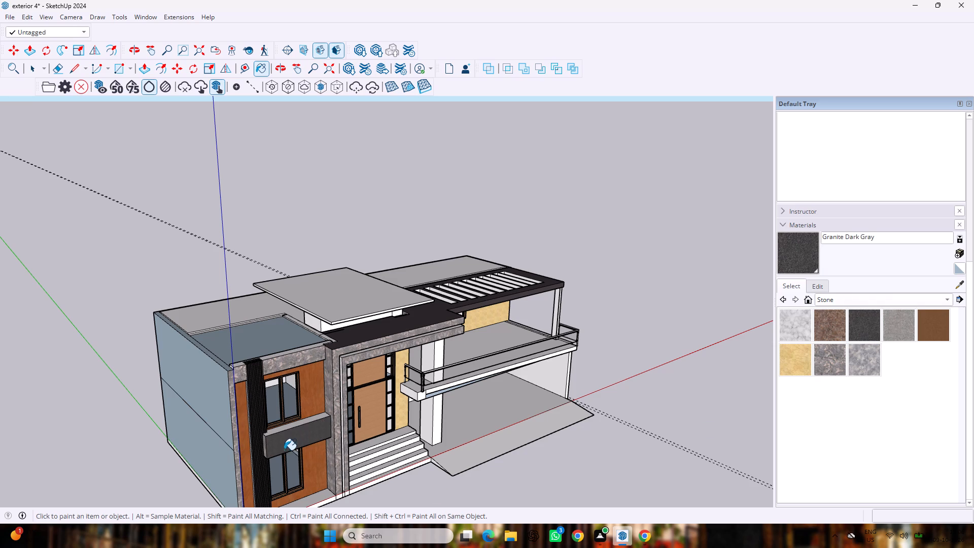
middle_click_drag(284, 451, 304, 406)
scroll(282, 416, "up", 7)
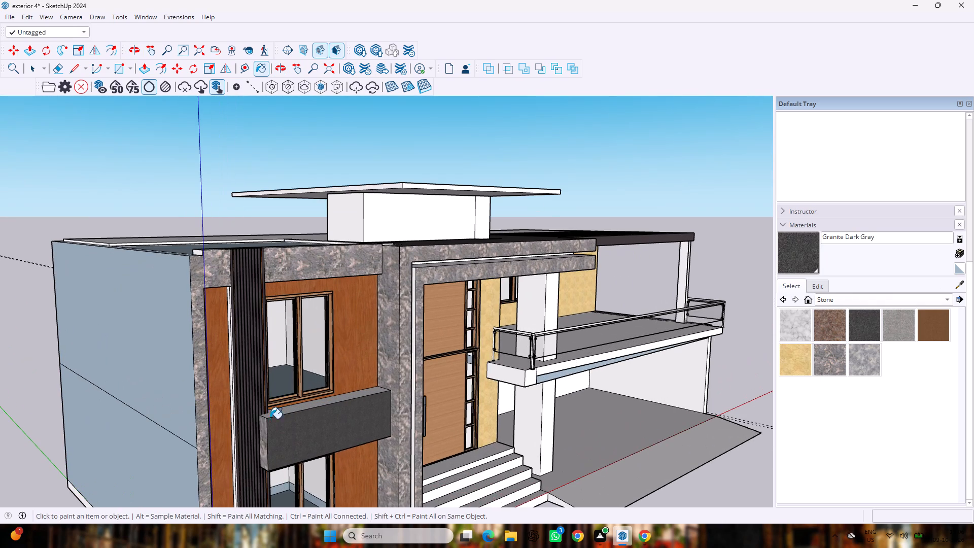
double_click(263, 439)
left_click(318, 405)
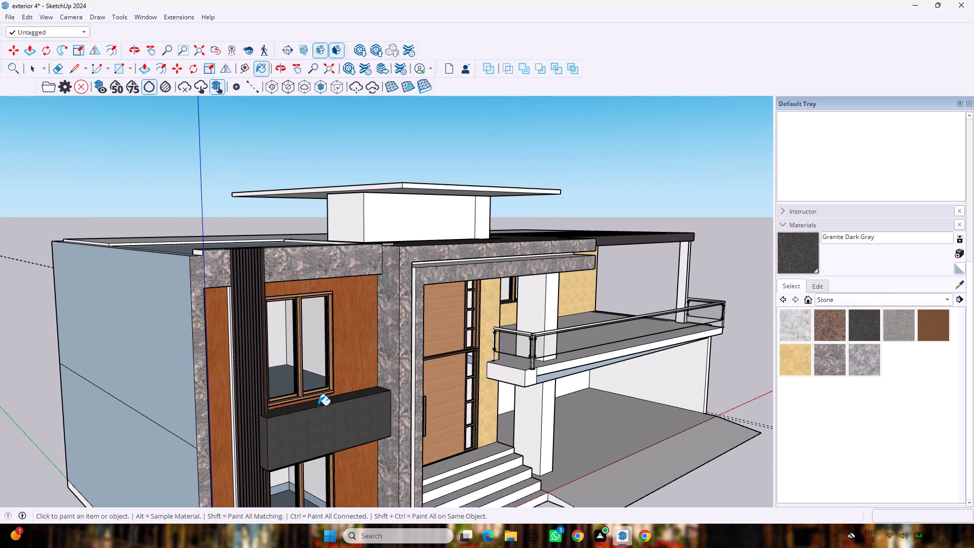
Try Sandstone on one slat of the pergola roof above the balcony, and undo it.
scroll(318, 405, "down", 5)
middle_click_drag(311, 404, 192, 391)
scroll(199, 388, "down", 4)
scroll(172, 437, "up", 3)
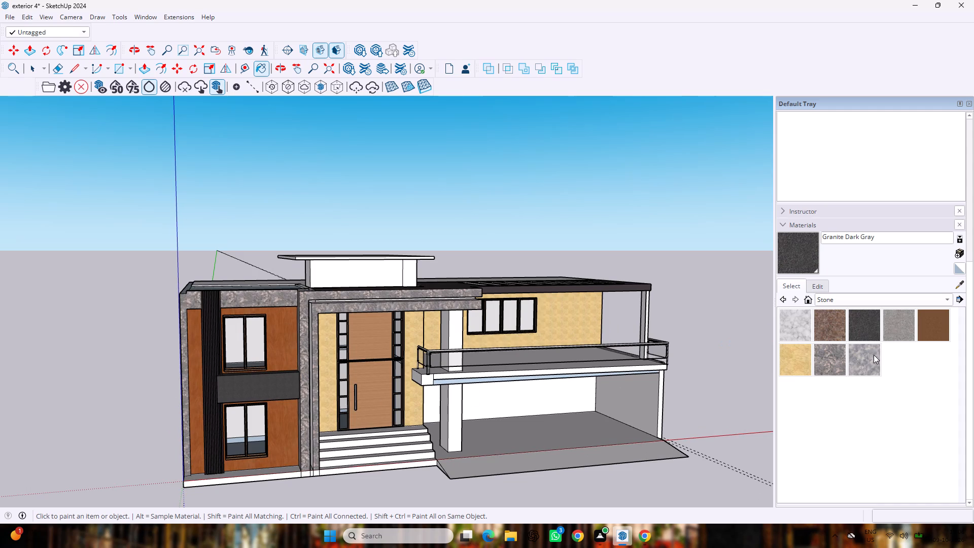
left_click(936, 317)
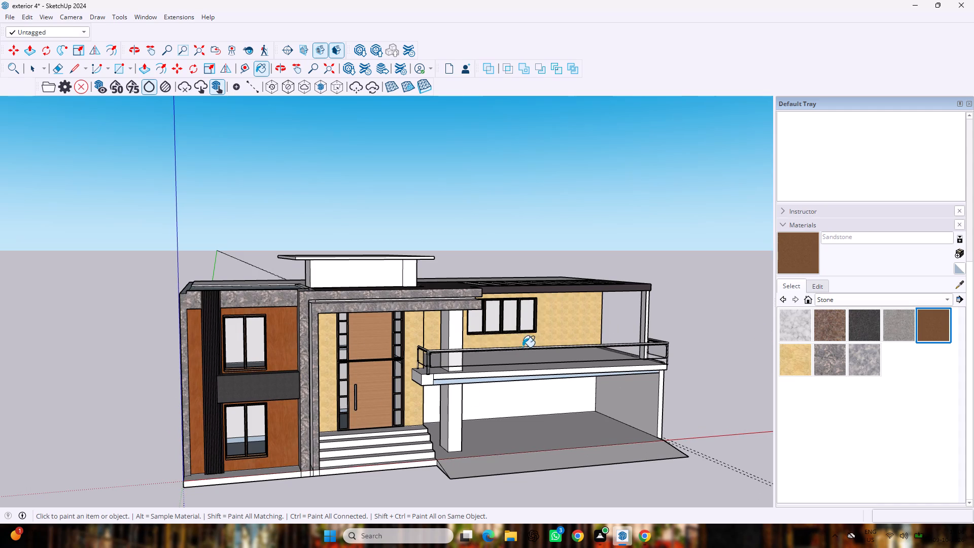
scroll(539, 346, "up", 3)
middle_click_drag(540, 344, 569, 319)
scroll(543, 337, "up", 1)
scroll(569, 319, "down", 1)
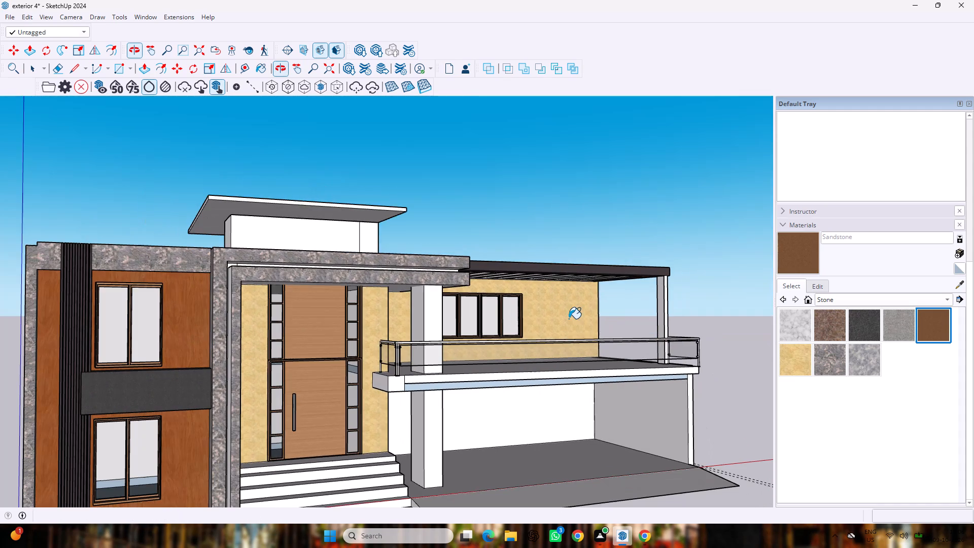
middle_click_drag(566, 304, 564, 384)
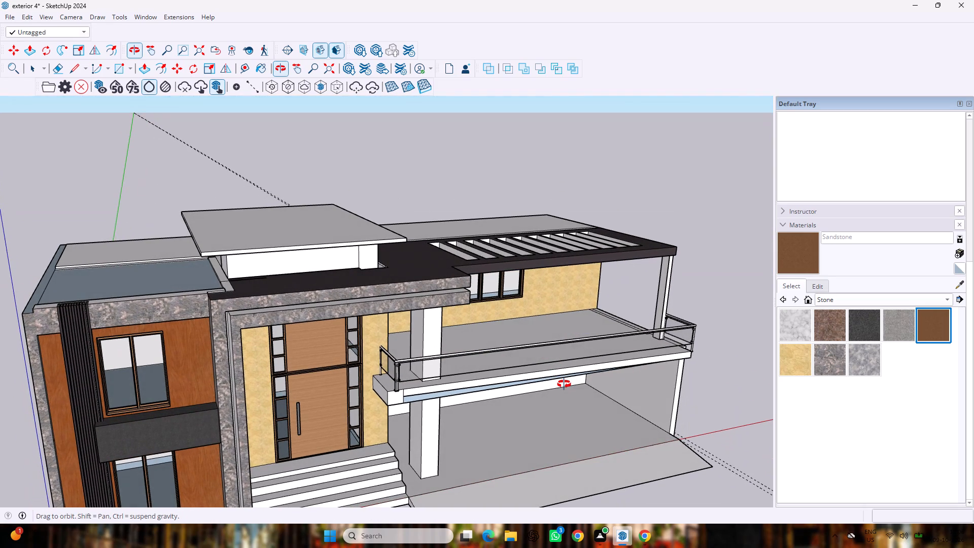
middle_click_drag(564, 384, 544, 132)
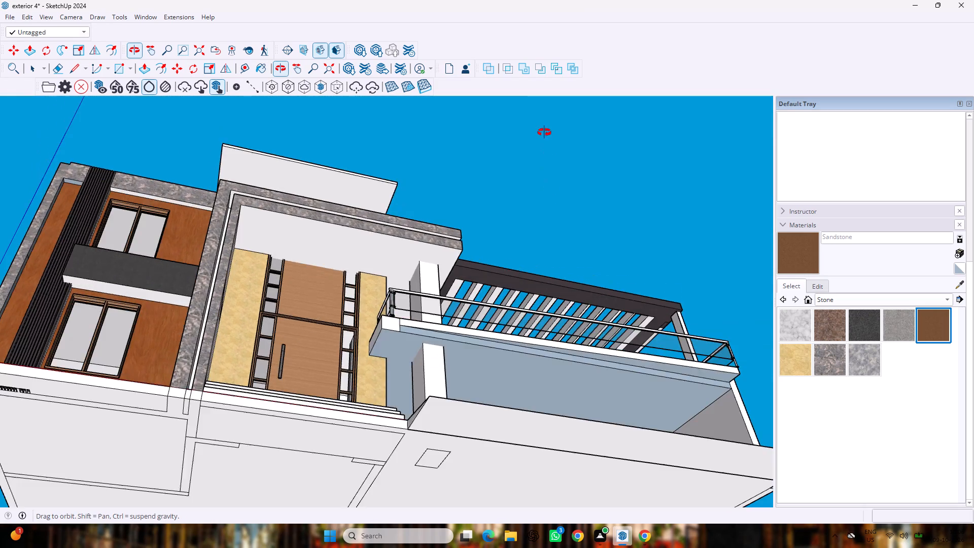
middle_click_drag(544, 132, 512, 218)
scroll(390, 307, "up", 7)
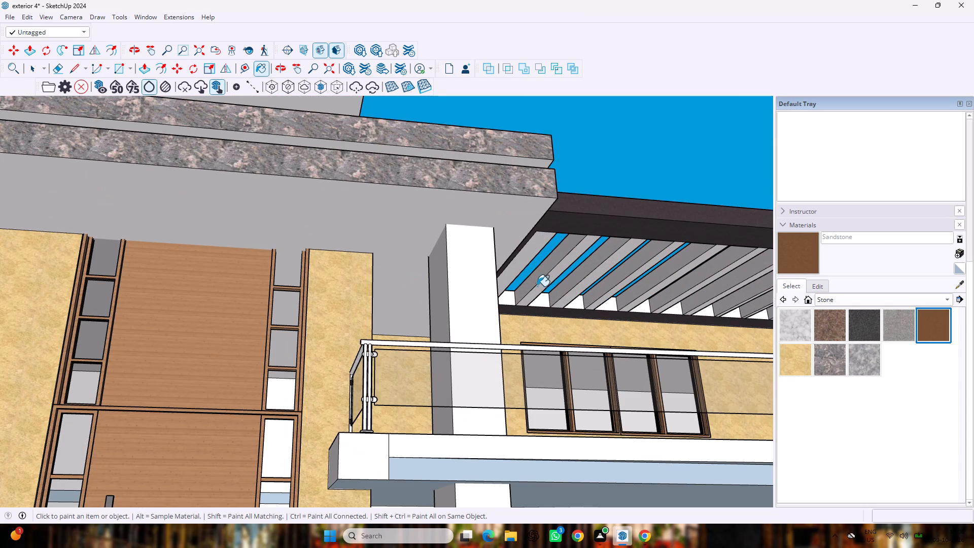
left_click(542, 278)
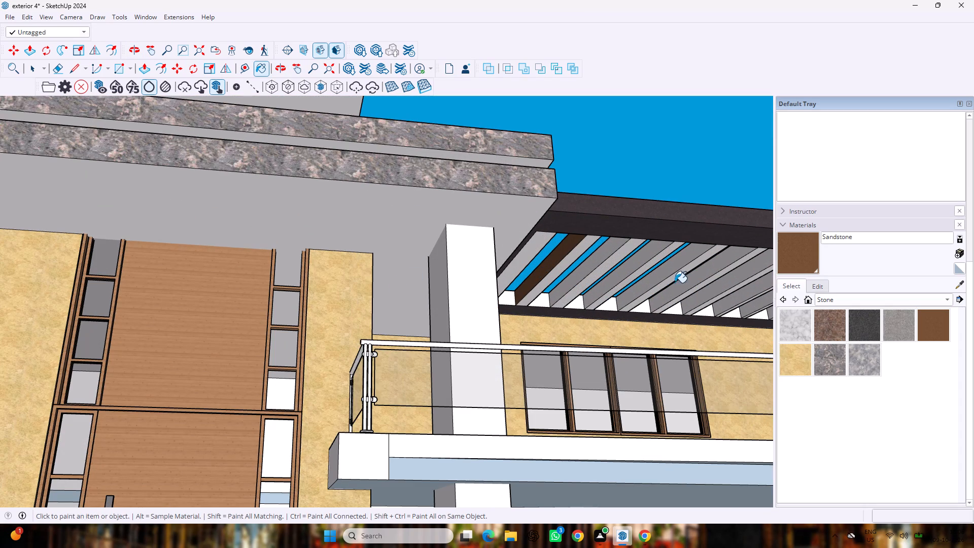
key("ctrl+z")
Draw a vertical line about 9' 3 5/8" long on the inner face of the carport's side wall, near its front edge.
scroll(603, 280, "down", 10)
middle_click_drag(529, 256, 534, 301)
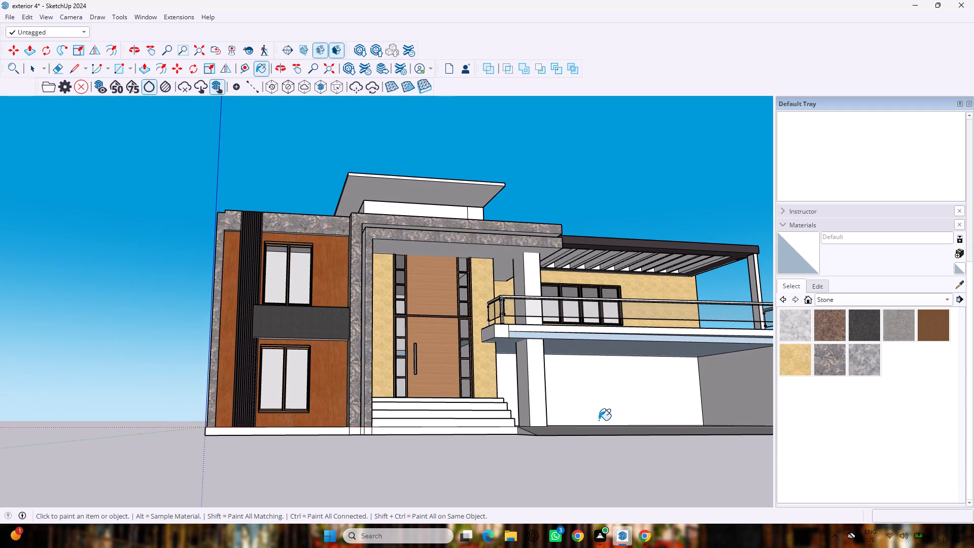
scroll(599, 416, "up", 2)
scroll(599, 413, "down", 9)
scroll(691, 446, "up", 1)
middle_click_drag(692, 446, 706, 488)
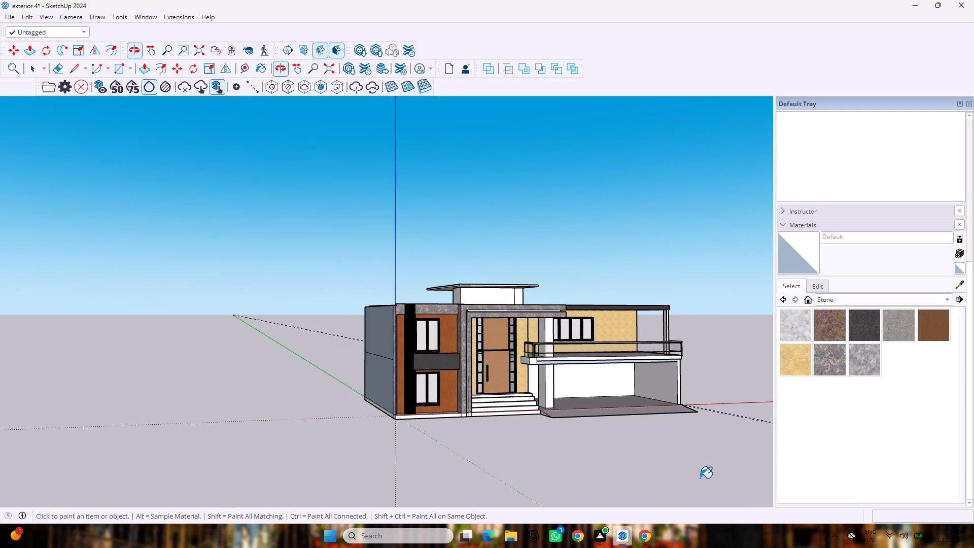
scroll(681, 440, "up", 2)
scroll(652, 398, "up", 2)
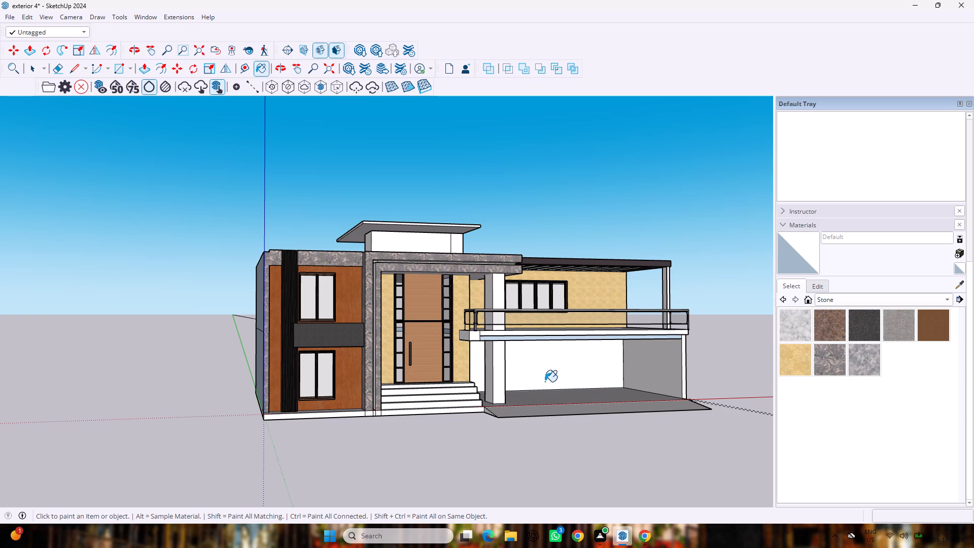
scroll(523, 382, "down", 2)
middle_click_drag(523, 382, 529, 417)
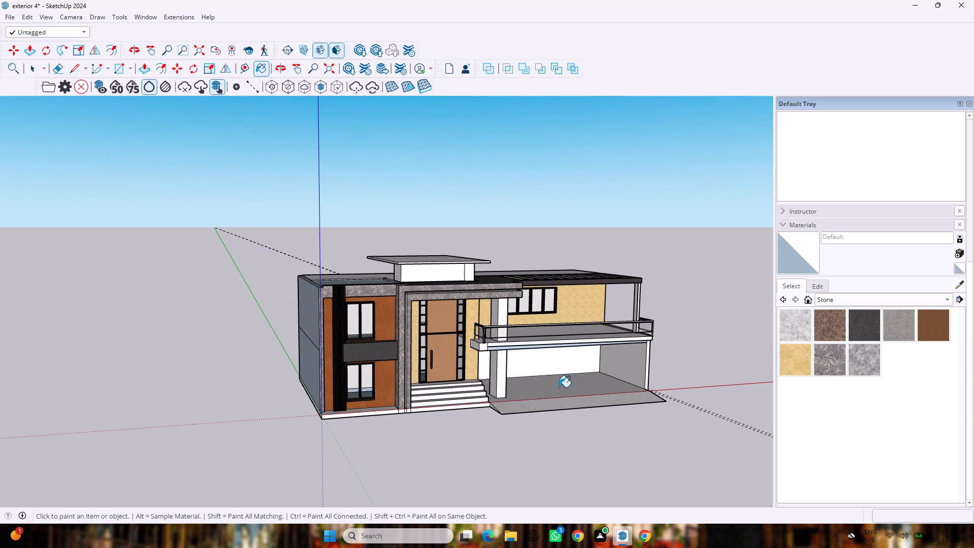
scroll(628, 353, "up", 6)
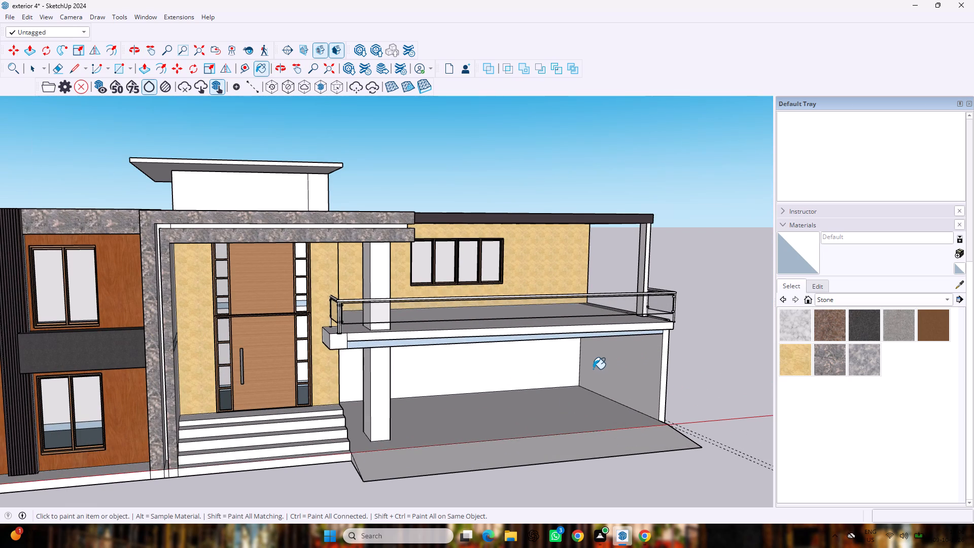
key("l")
scroll(654, 371, "up", 3)
middle_click_drag(655, 367, 712, 275)
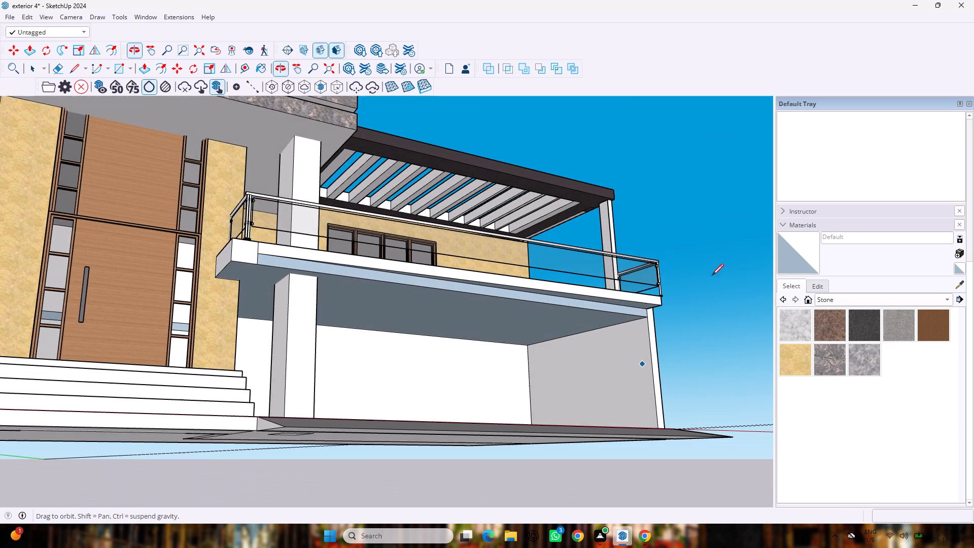
scroll(665, 347, "up", 6)
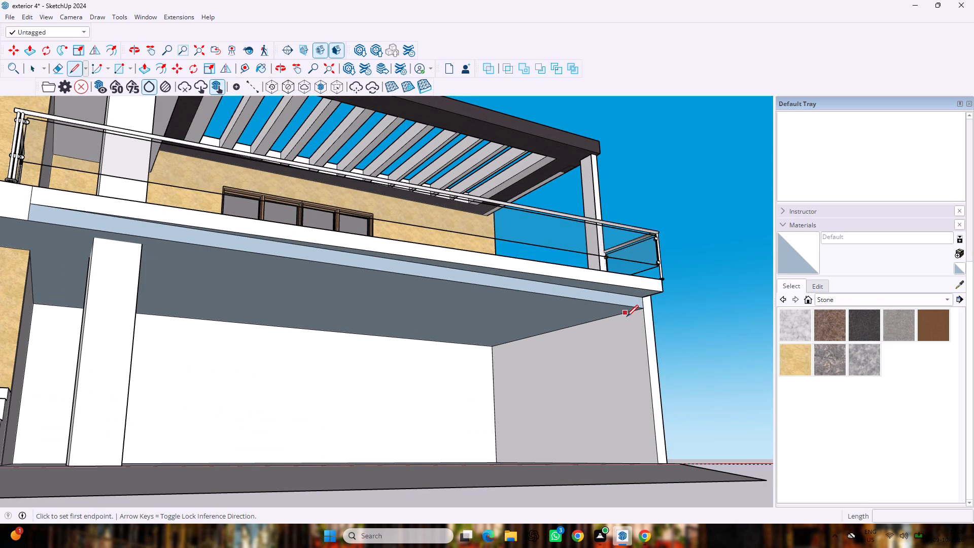
double_click(627, 315)
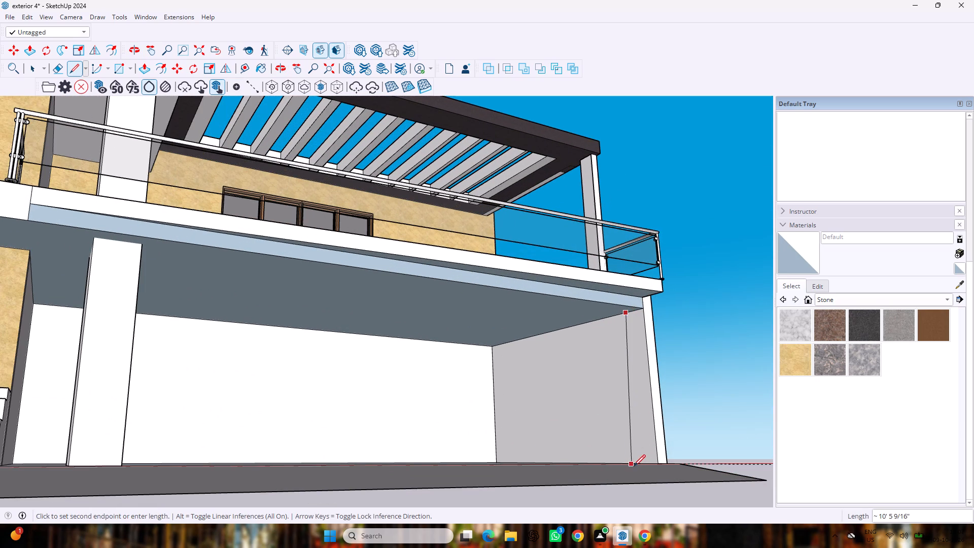
middle_click_drag(642, 459, 664, 509)
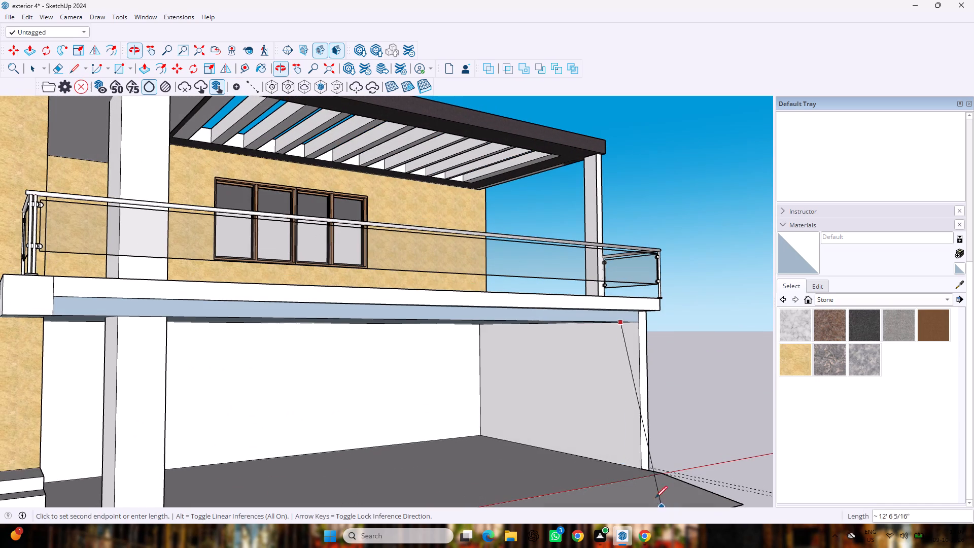
left_click(621, 463)
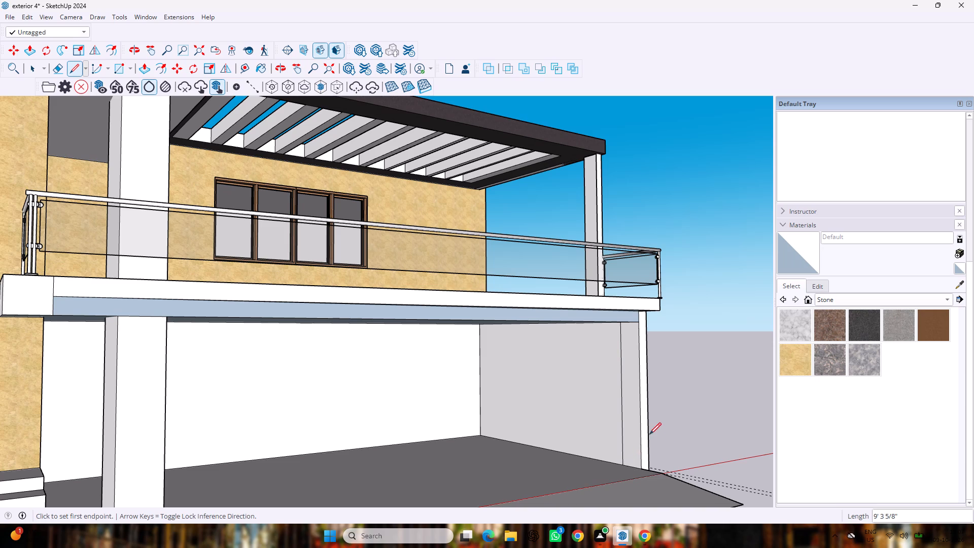
key("space")
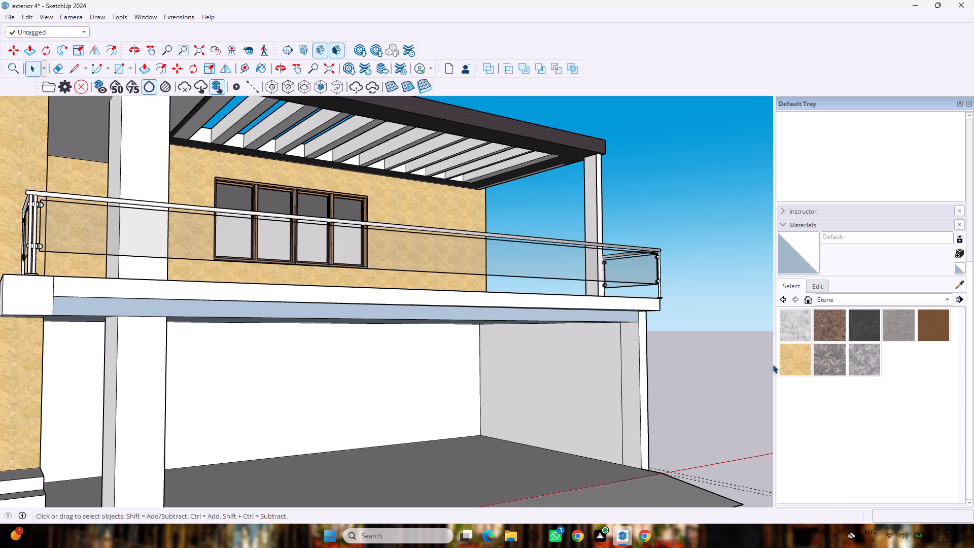
Paint the new strip on the carport's side wall and the wall's front end face with Granite Dark Gray.
left_click(851, 321)
left_click(627, 427)
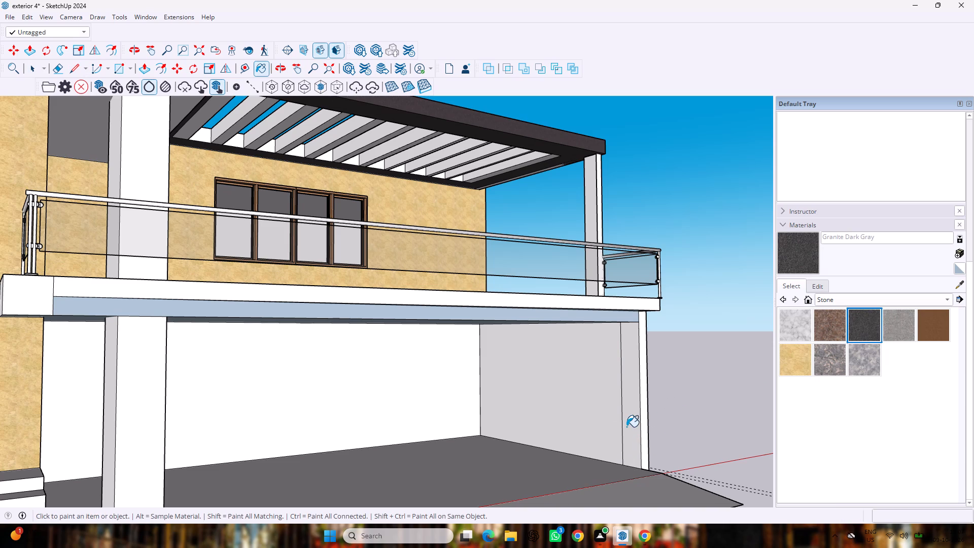
left_click(643, 420)
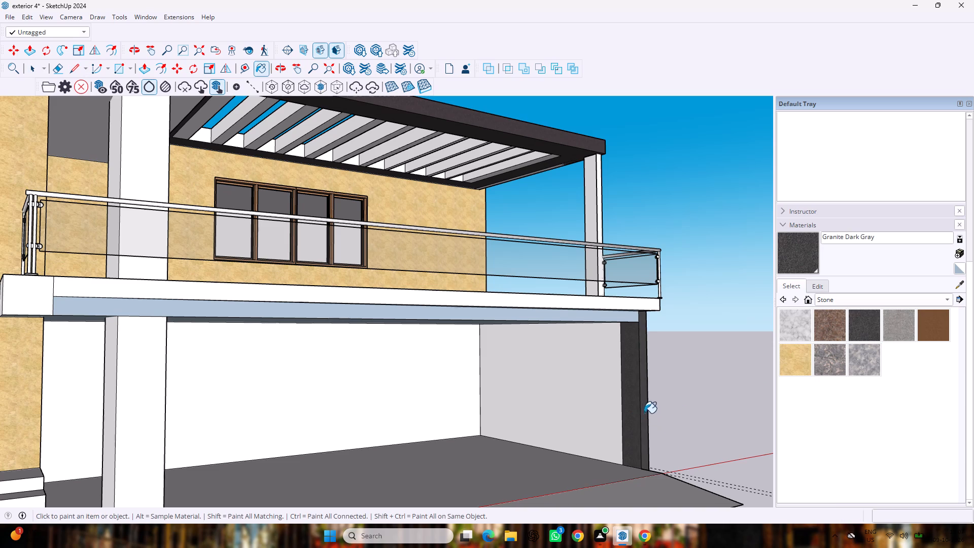
Paint the outer and inner frames around the entrance and the outer frame's side face with Granite Dark Gray.
middle_click_drag(646, 415, 499, 463)
middle_click(499, 463)
middle_click(499, 463)
scroll(499, 463, "down", 3)
scroll(506, 400, "down", 2)
scroll(506, 400, "up", 1)
scroll(506, 400, "down", 1)
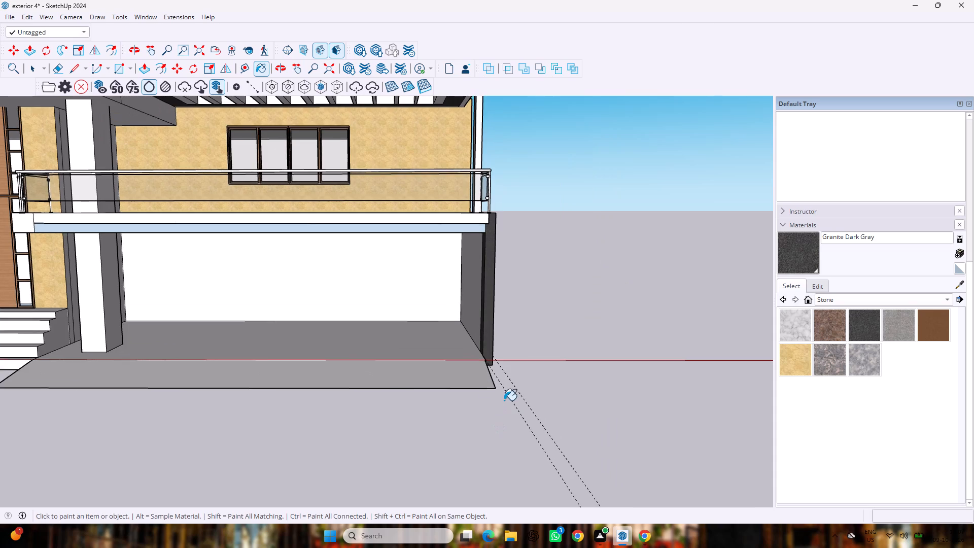
middle_click_drag(374, 383, 537, 362)
scroll(537, 361, "down", 3)
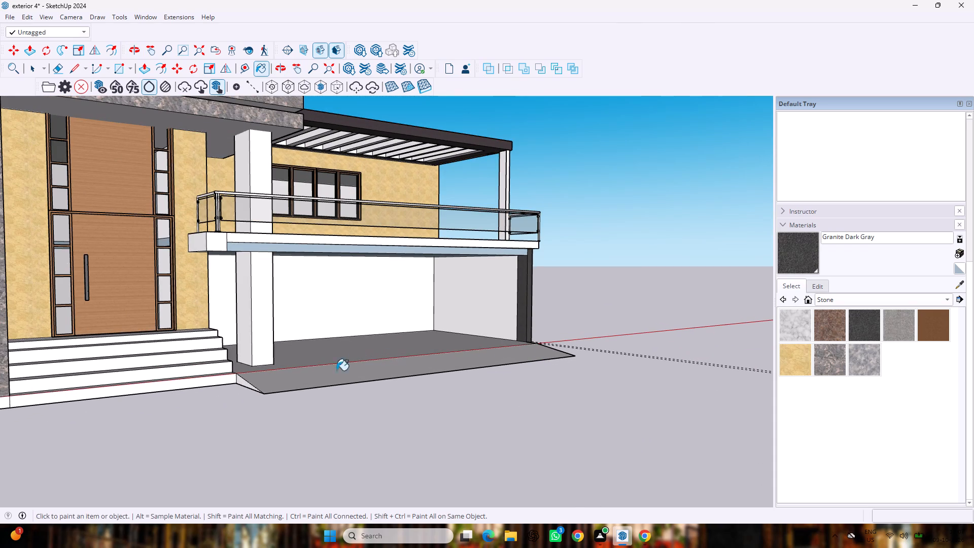
scroll(292, 376, "up", 1)
scroll(292, 374, "down", 6)
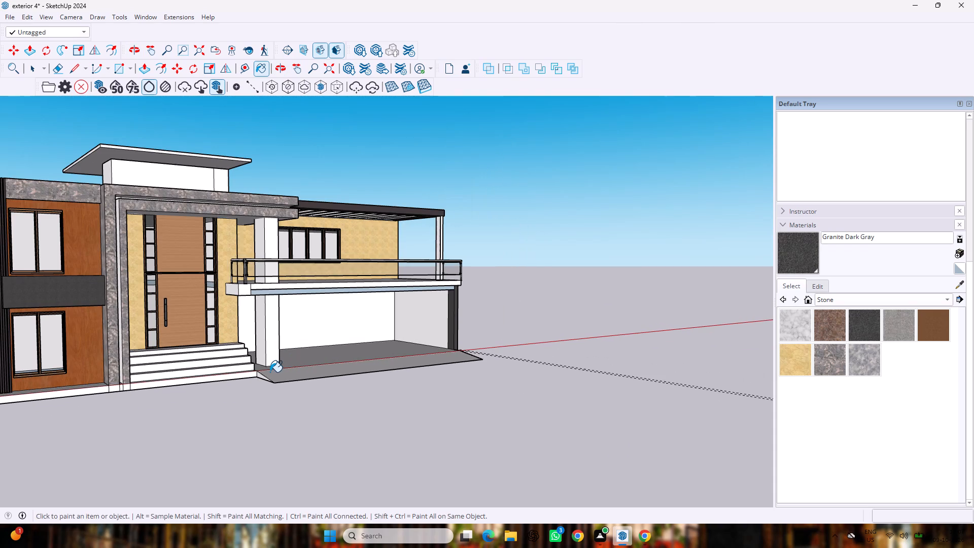
scroll(264, 372, "up", 2)
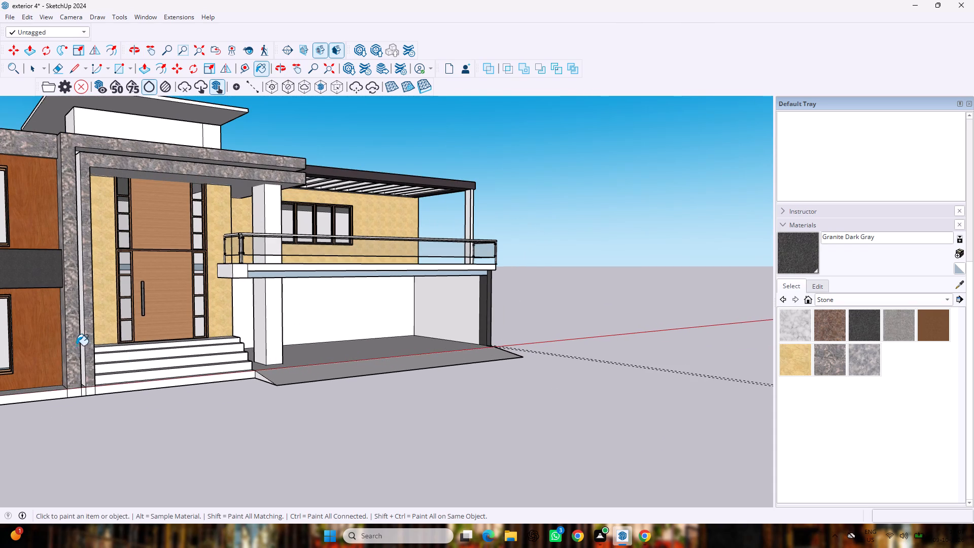
double_click(73, 346)
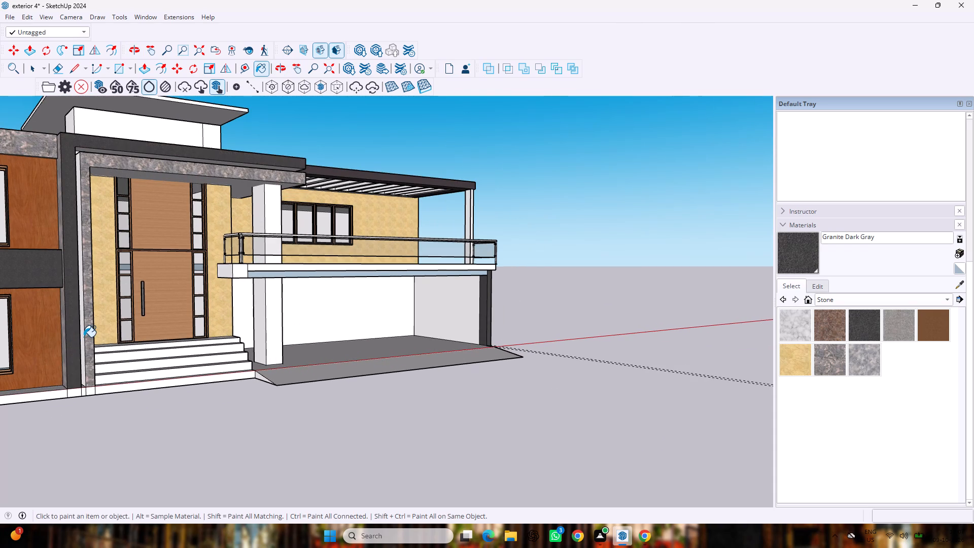
left_click(87, 334)
middle_click_drag(79, 328, 226, 368)
left_click(193, 340)
Paint the front face of the outer entrance frame with the Metal material already used in the model.
middle_click_drag(207, 311, 167, 319)
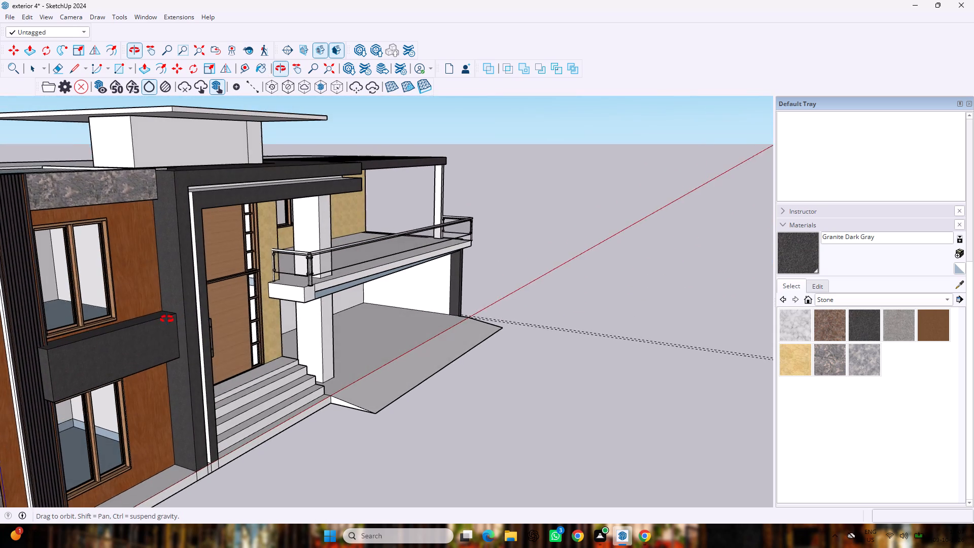
middle_click_drag(167, 319, 99, 336)
scroll(97, 340, "down", 2)
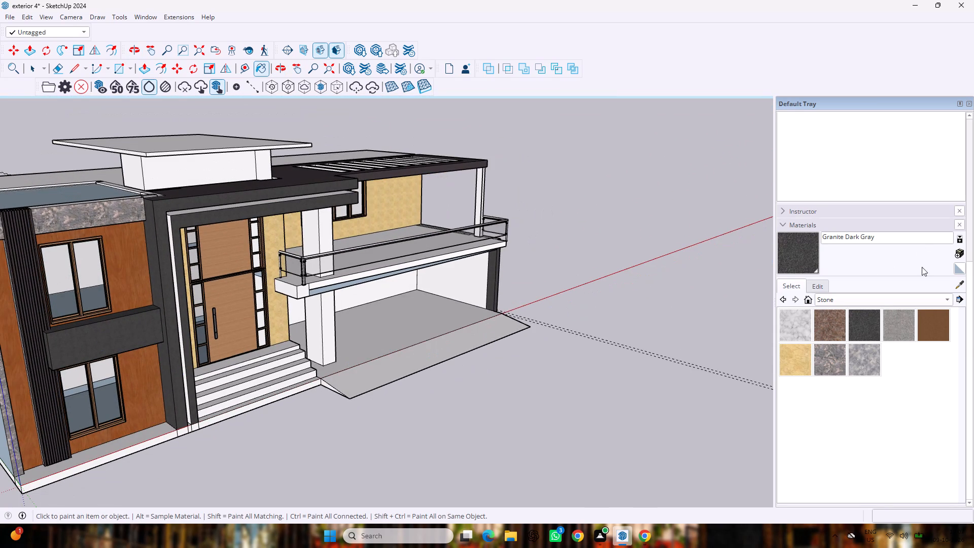
left_click(878, 301)
left_click(841, 237)
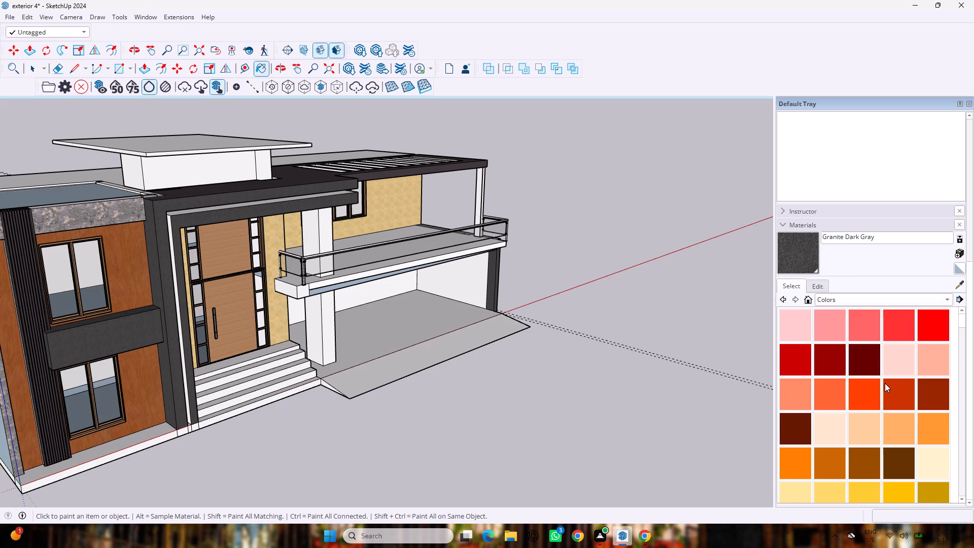
scroll(821, 412, "down", 6)
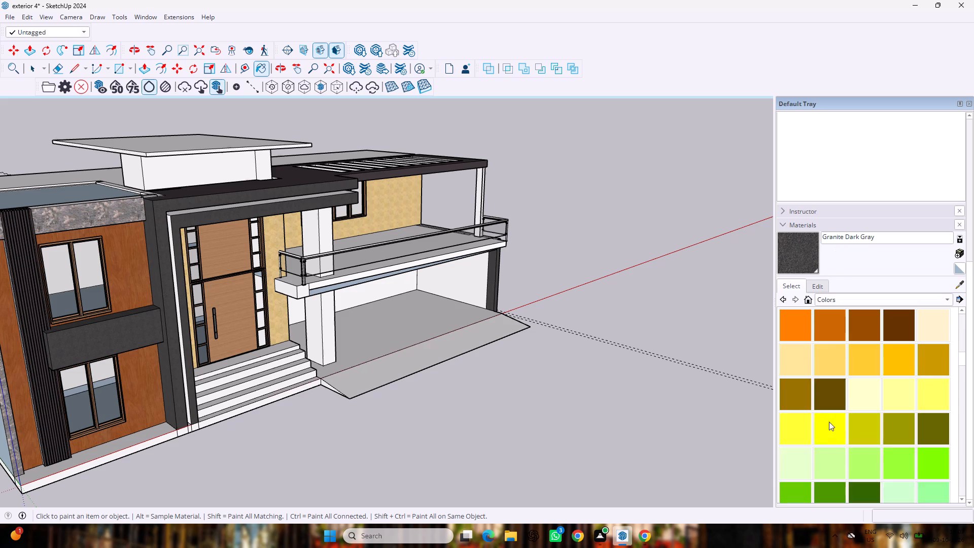
scroll(829, 422, "down", 18)
scroll(835, 439, "up", 2)
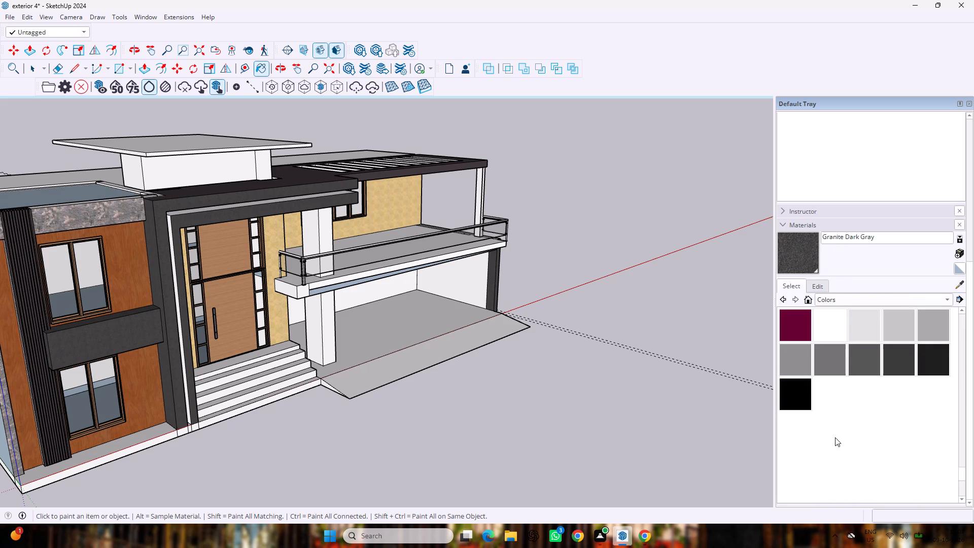
scroll(835, 437, "up", 2)
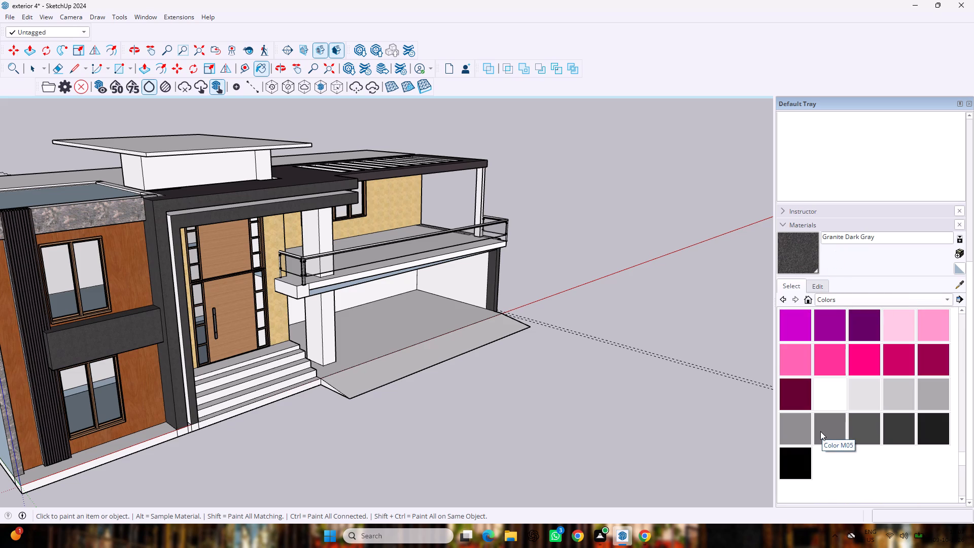
scroll(816, 426, "up", 8)
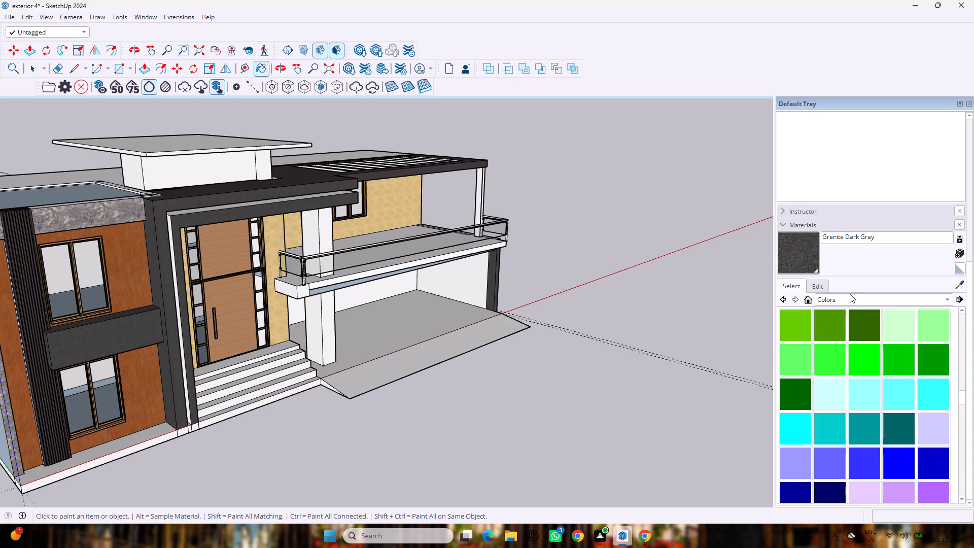
left_click(850, 294)
left_click(848, 245)
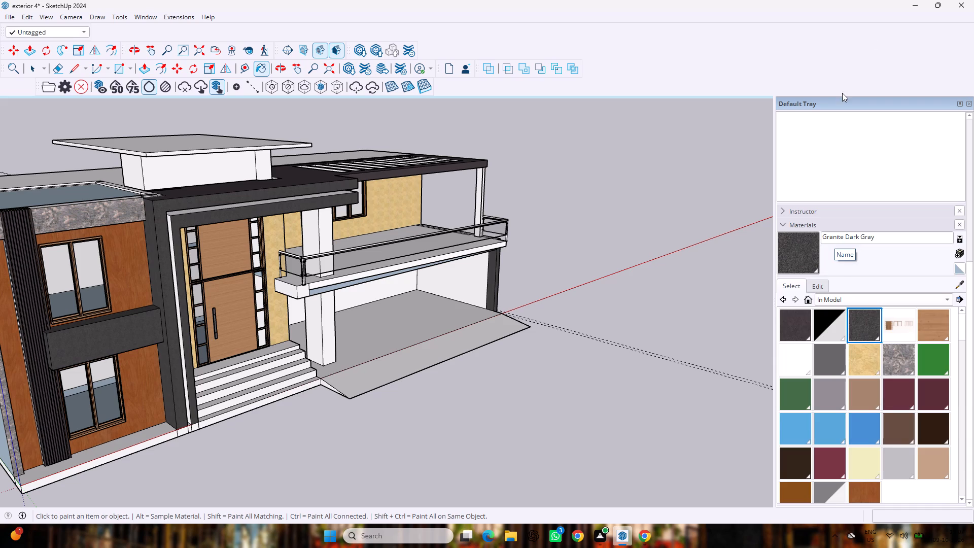
left_click(823, 363)
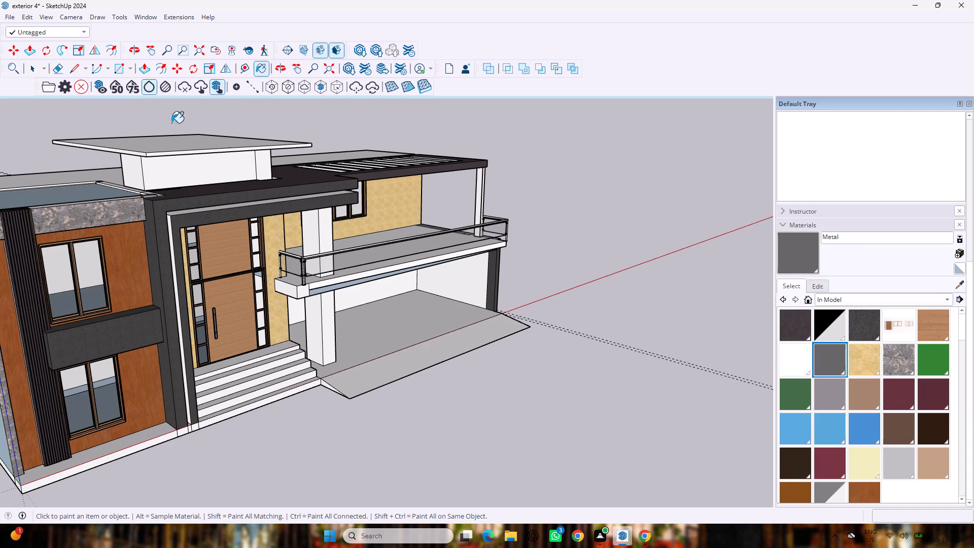
scroll(141, 197, "up", 4)
left_click(164, 214)
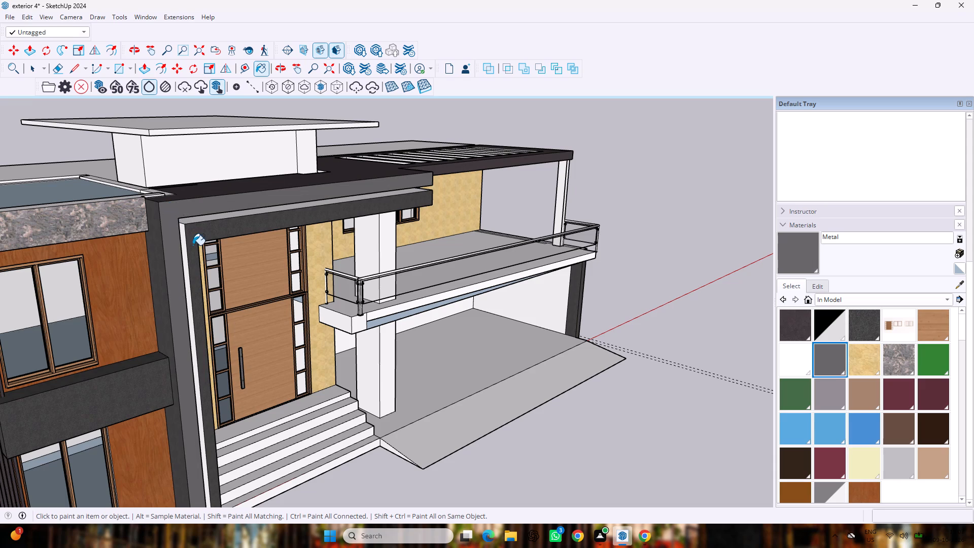
Paint the inner entrance frame's front face and the outer frame's side and top faces with the Metal material.
left_click(193, 245)
left_click(151, 253)
middle_click_drag(185, 193, 190, 212)
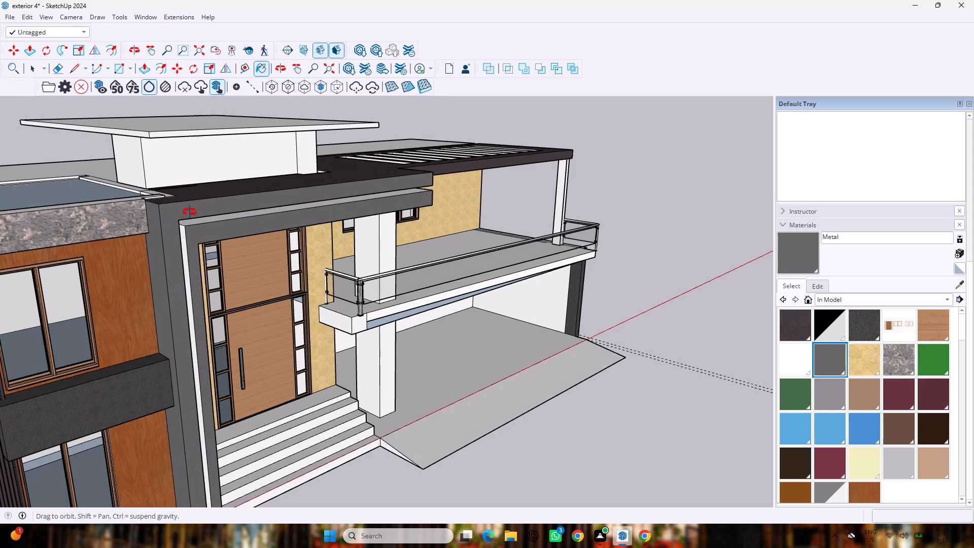
middle_click_drag(190, 212, 196, 265)
left_click(200, 265)
scroll(195, 257, "down", 4)
middle_click_drag(194, 264, 195, 264)
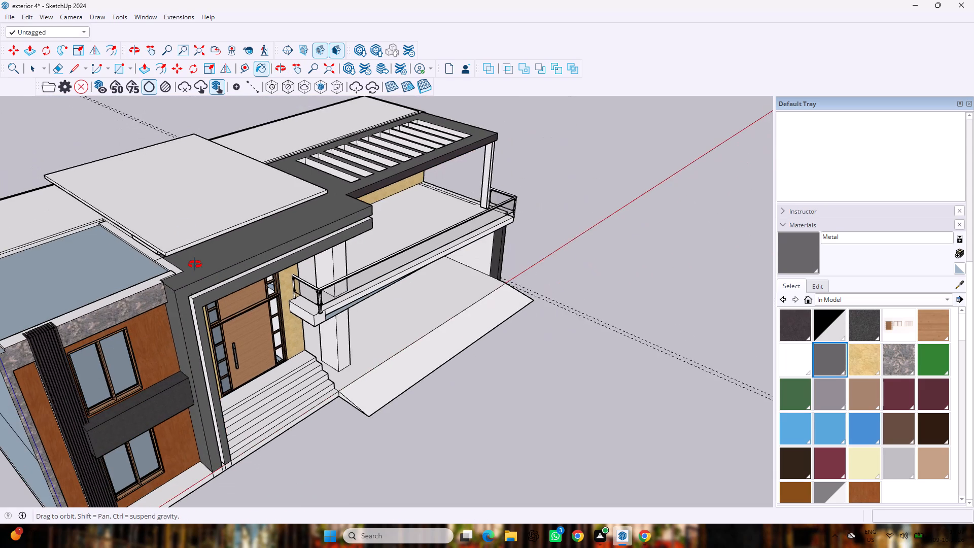
middle_click_drag(195, 264, 76, 167)
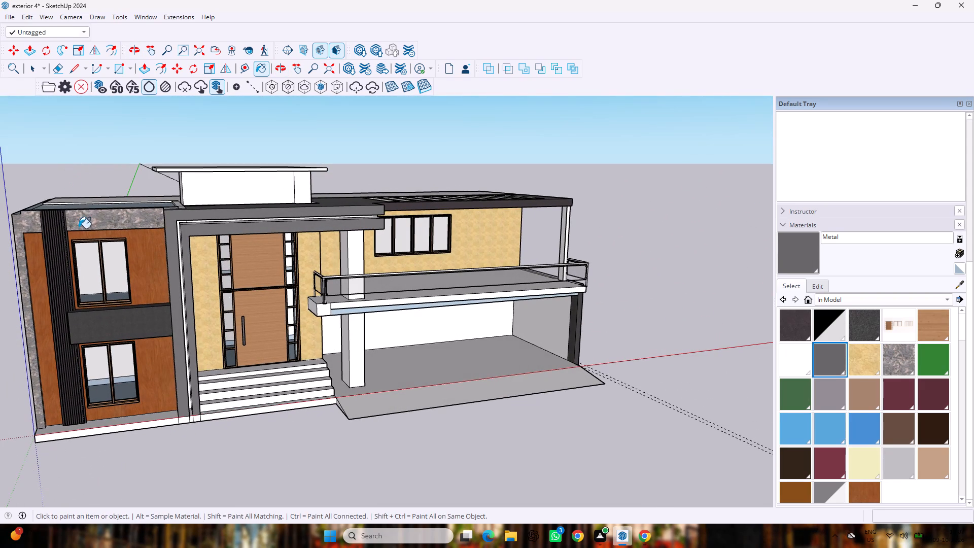
Paint the horizontal recessed strip between the outer and inner entrance frames with Teddy_Paper.
left_click(868, 466)
scroll(411, 343, "up", 7)
scroll(342, 257, "down", 8)
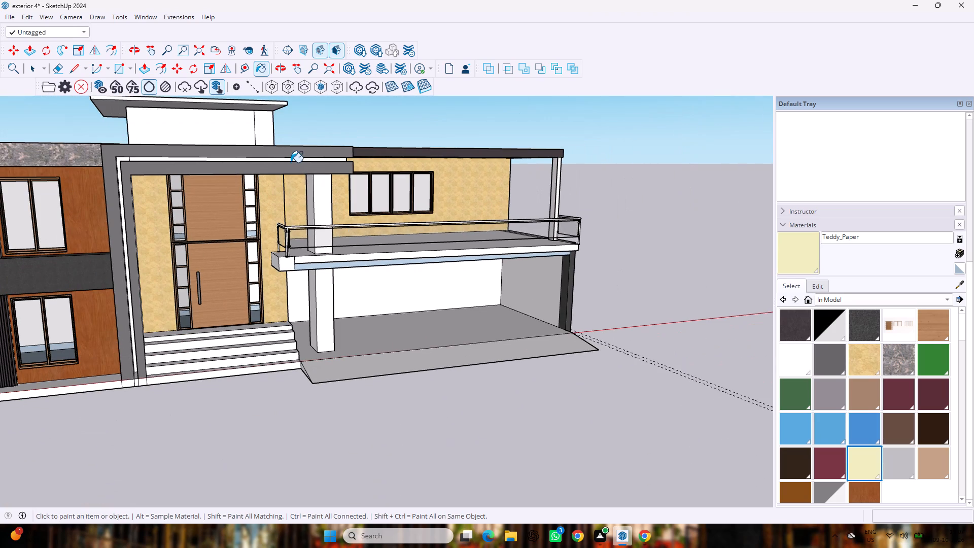
left_click(291, 162)
key("ctrl+z")
scroll(289, 174, "up", 11)
left_click(293, 140)
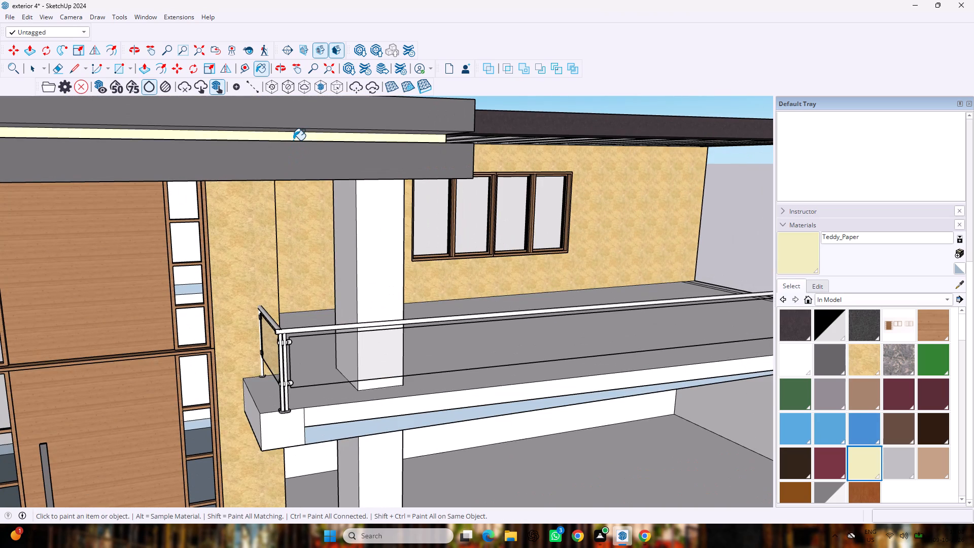
Paint the vertical recessed strip between the legs of the outer and inner entrance frames with Teddy_Paper.
scroll(294, 141, "down", 12)
scroll(150, 189, "up", 7)
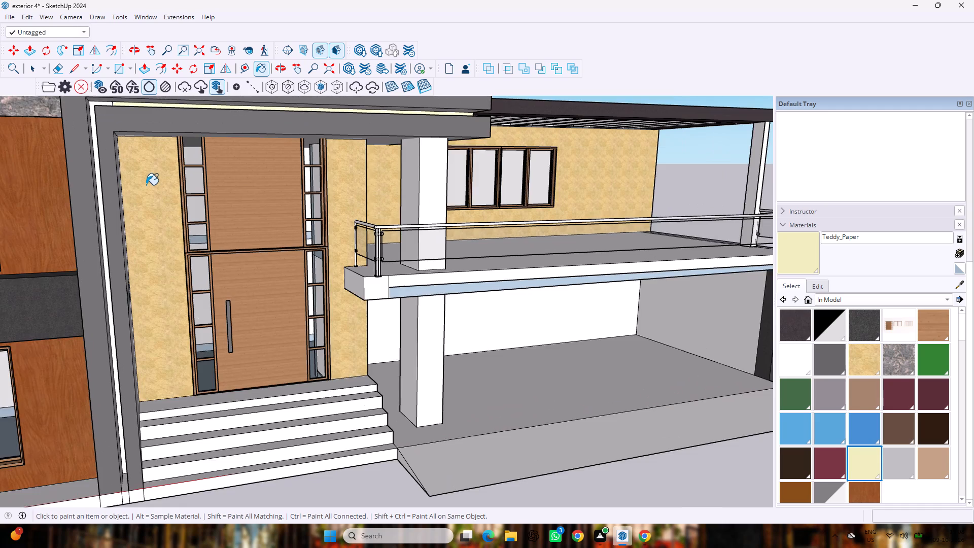
scroll(107, 186, "down", 4)
scroll(41, 198, "up", 3)
middle_click_drag(41, 198, 80, 227)
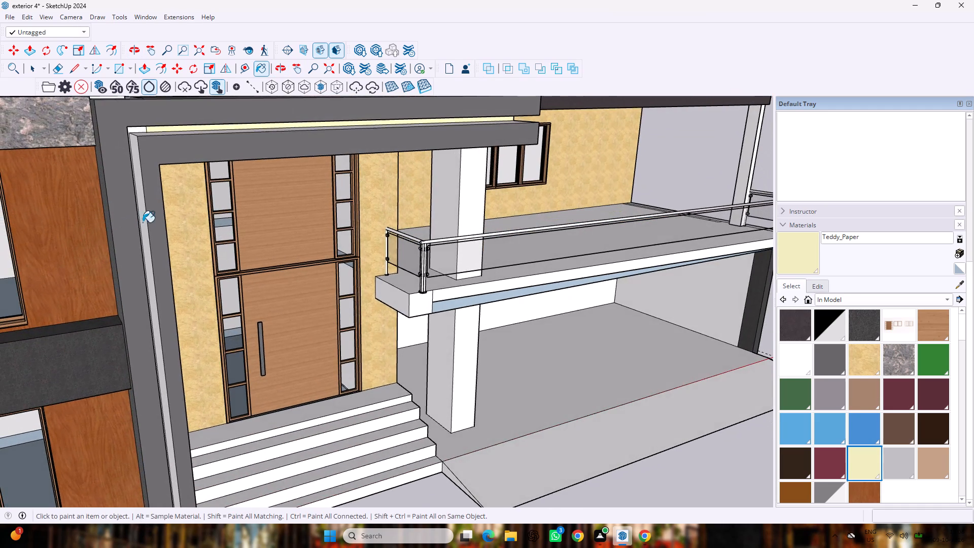
scroll(152, 210, "up", 3)
left_click(134, 212)
left_click(134, 212)
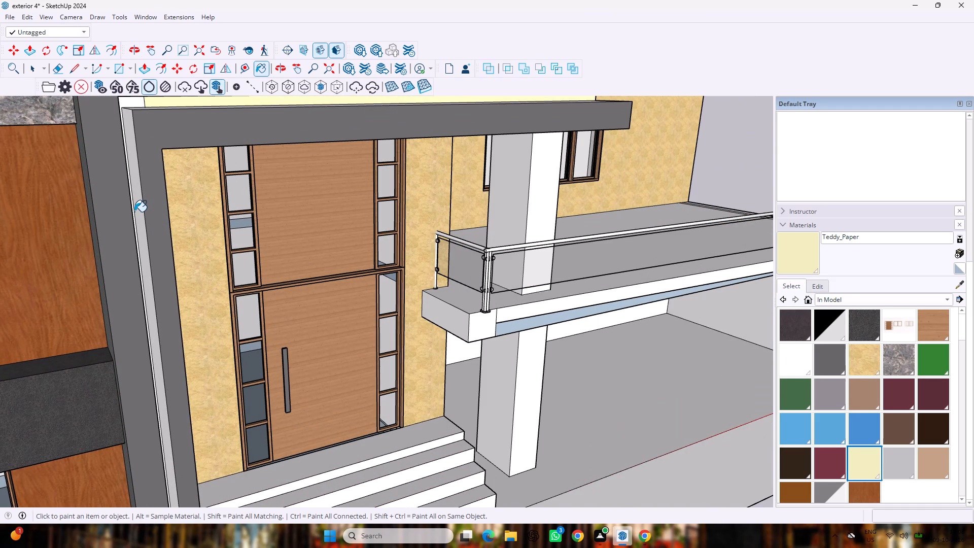
scroll(134, 211, "up", 4)
middle_click_drag(131, 204, 110, 200)
left_click(117, 196)
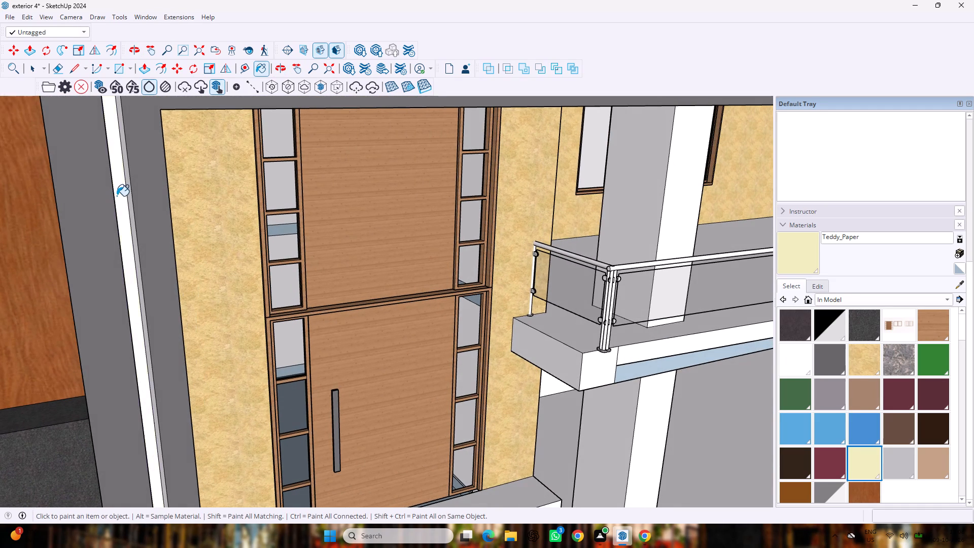
scroll(117, 195, "down", 4)
scroll(117, 199, "up", 1)
scroll(112, 188, "down", 14)
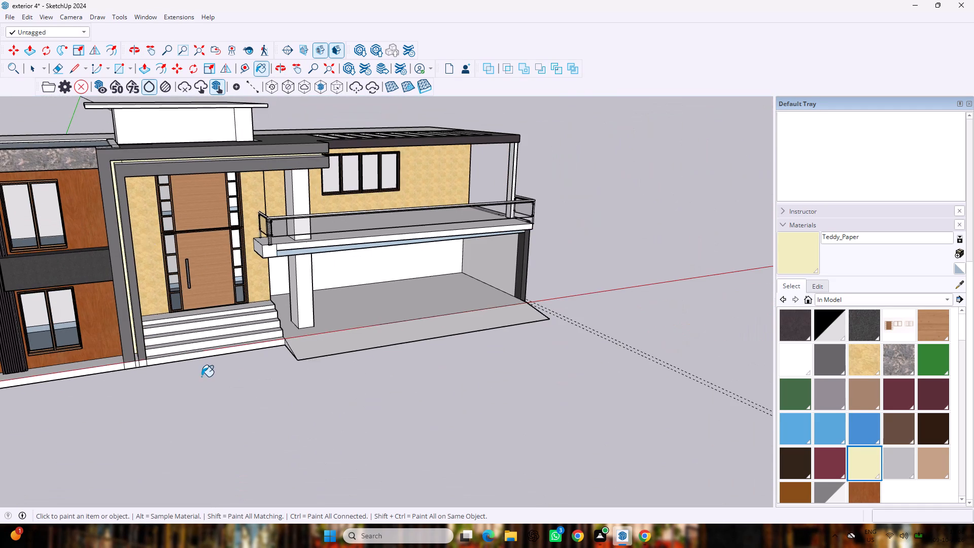
Draw lengthwise lines about 15' long along the middle of the two uppermost treads below the entrance landing.
middle_click_drag(201, 377, 174, 344)
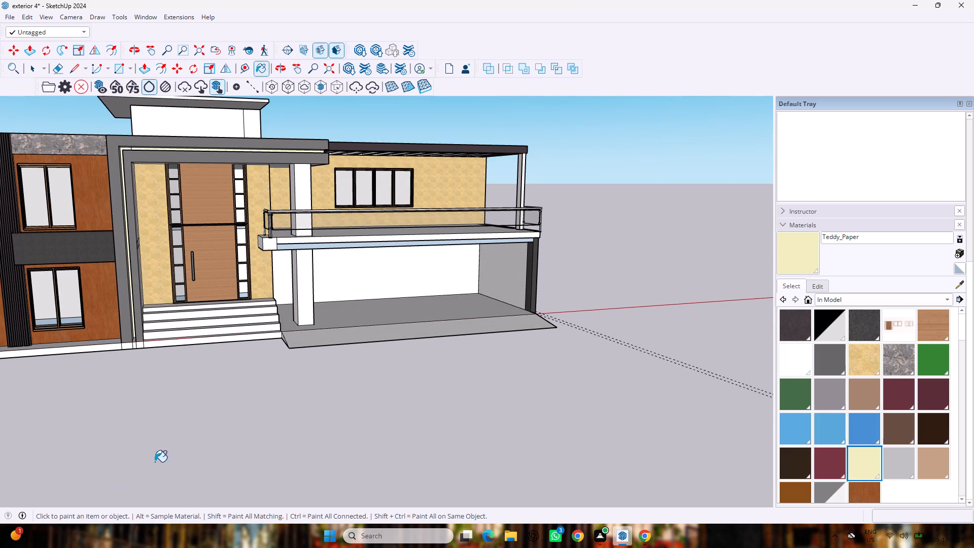
scroll(173, 208, "up", 4)
middle_click_drag(201, 299, 204, 366)
scroll(199, 393, "up", 3)
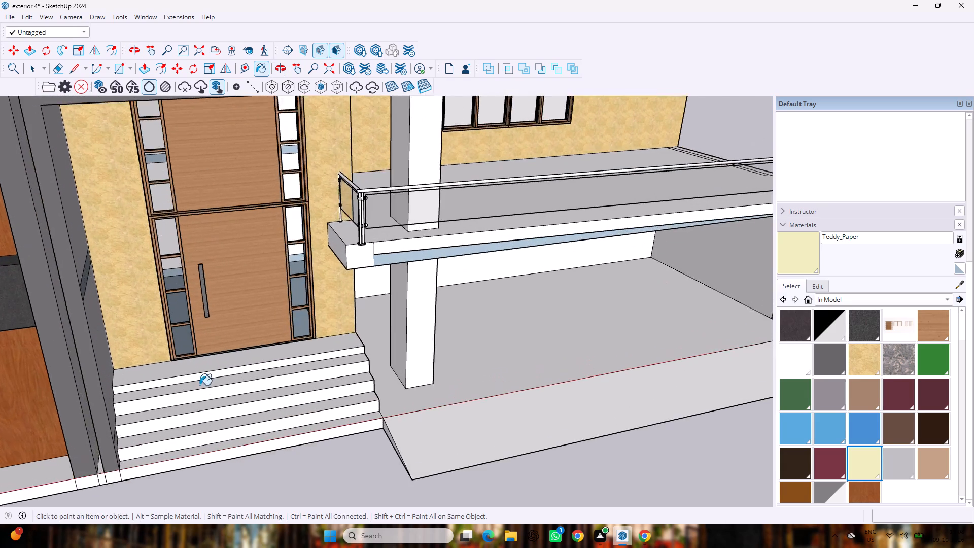
scroll(199, 385, "up", 6)
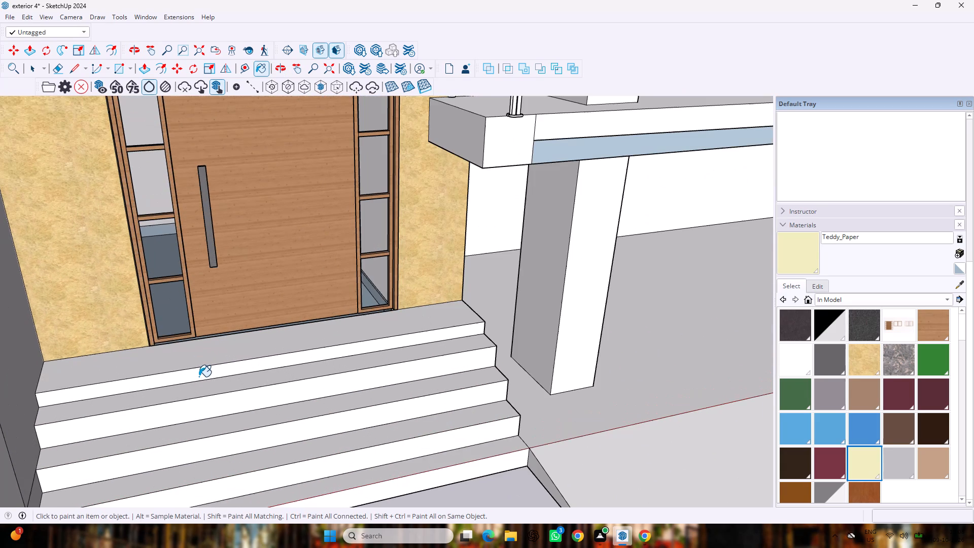
key("l")
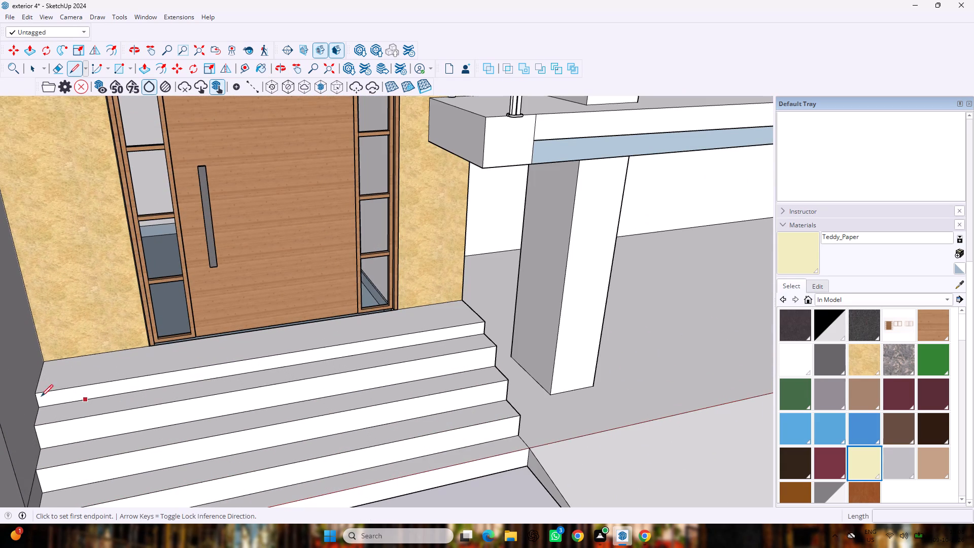
left_click(36, 414)
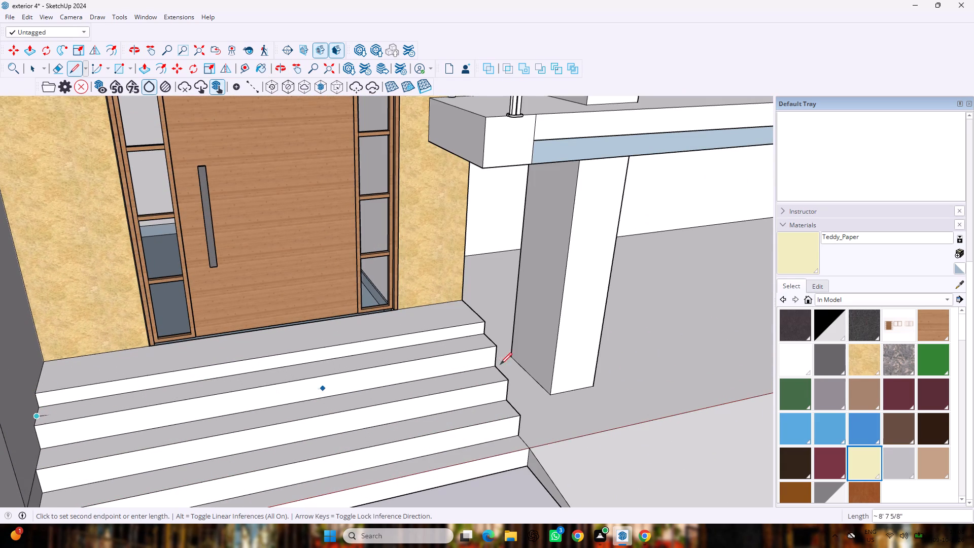
left_click(490, 340)
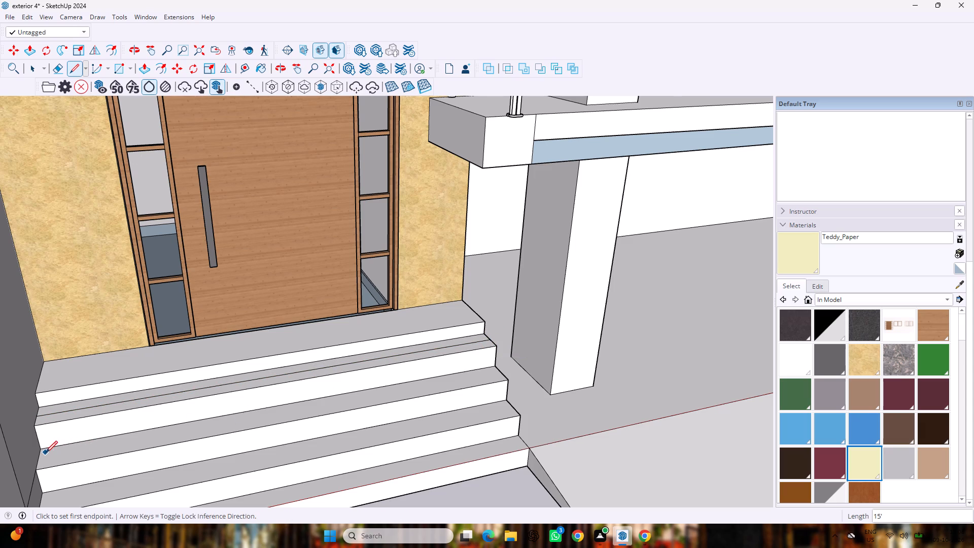
left_click(42, 457)
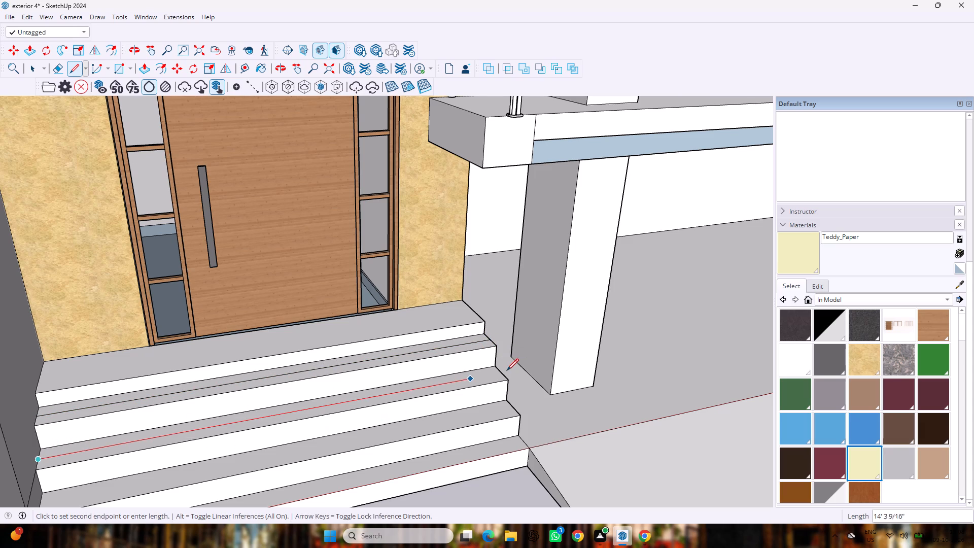
double_click(507, 370)
Draw lengthwise lines about 15' long along the middle of the two lowest entrance treads.
left_click(511, 408)
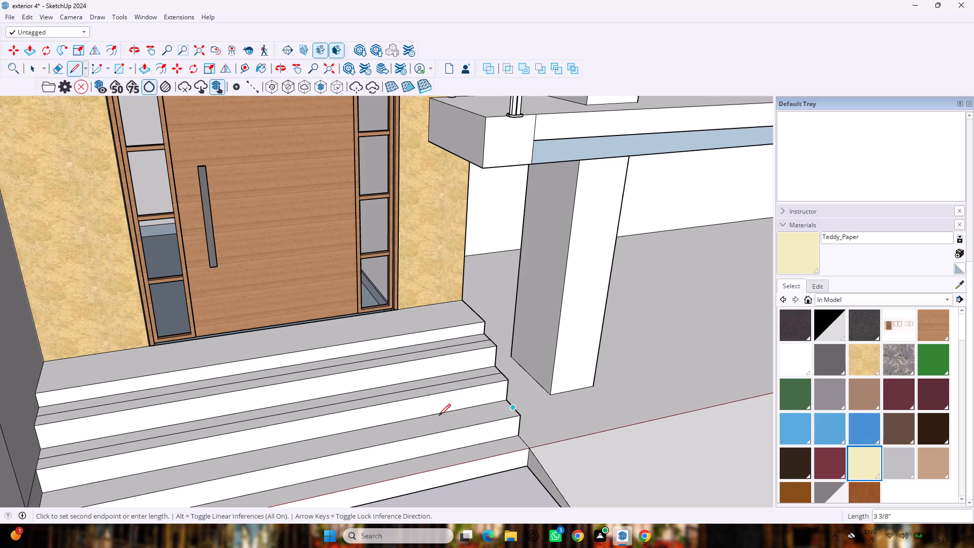
scroll(67, 456, "down", 10)
scroll(41, 492, "up", 3)
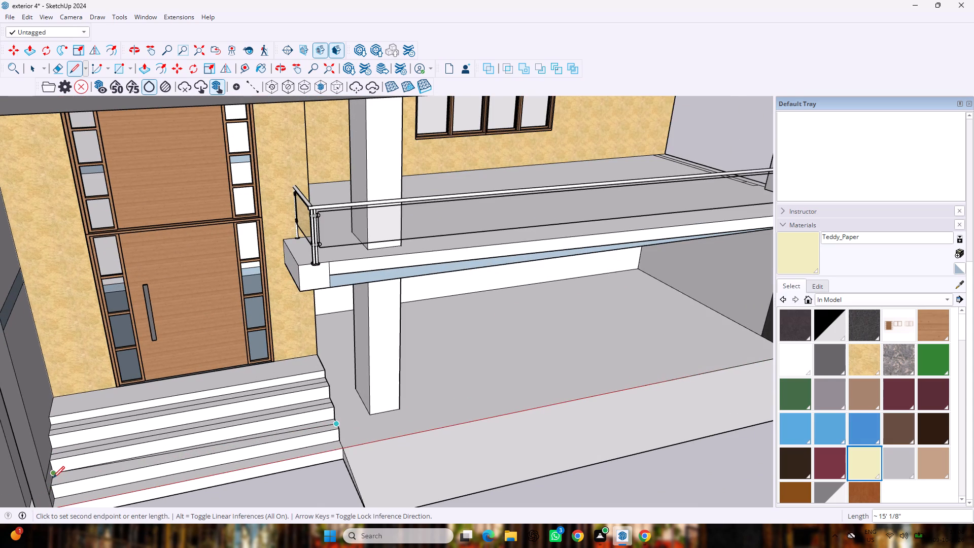
scroll(51, 474, "up", 3)
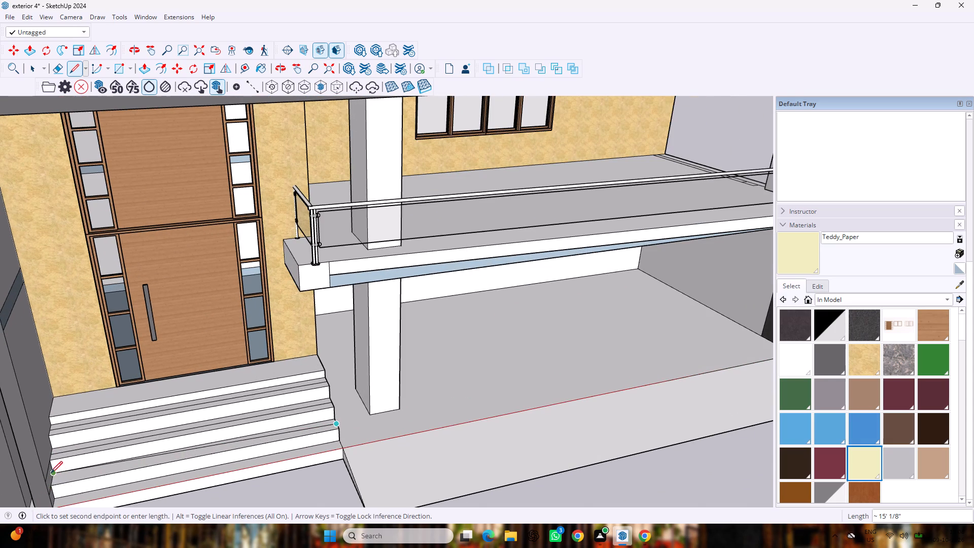
scroll(51, 473, "up", 2)
left_click(51, 481)
scroll(51, 482, "down", 7)
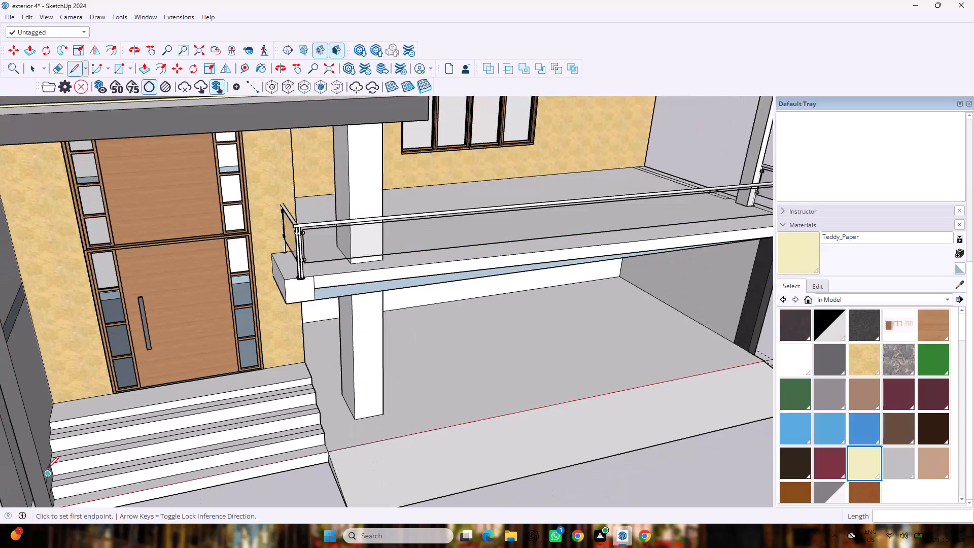
scroll(38, 506, "up", 6)
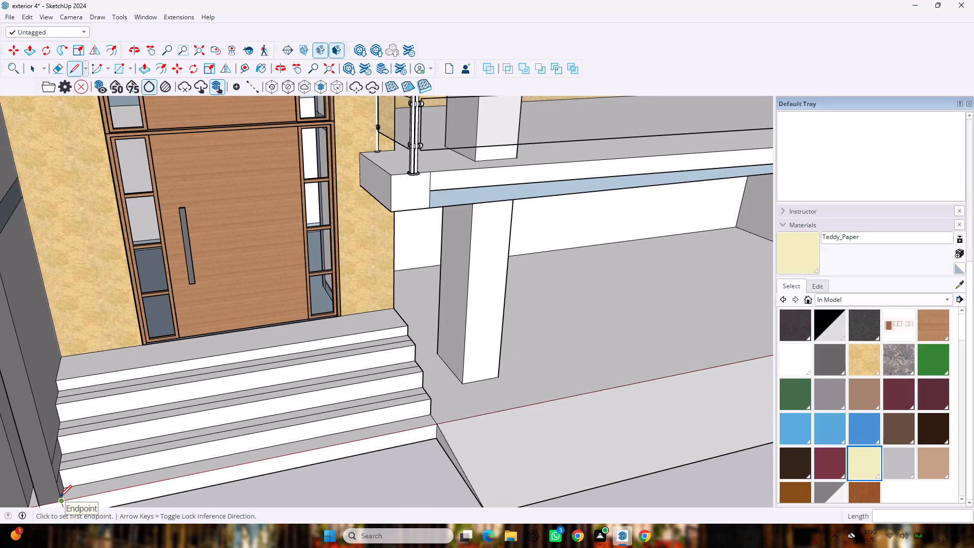
scroll(61, 495, "up", 4)
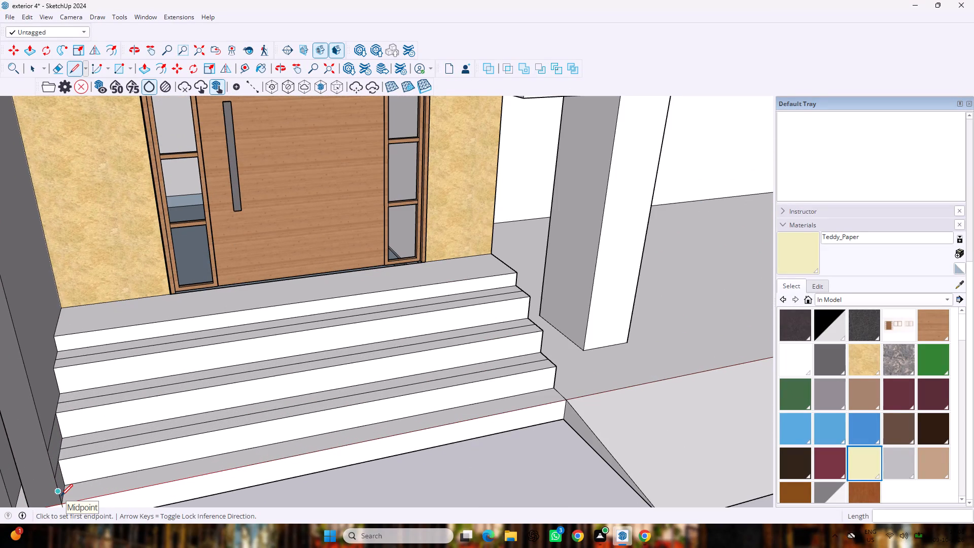
scroll(61, 496, "up", 4)
left_click(65, 495)
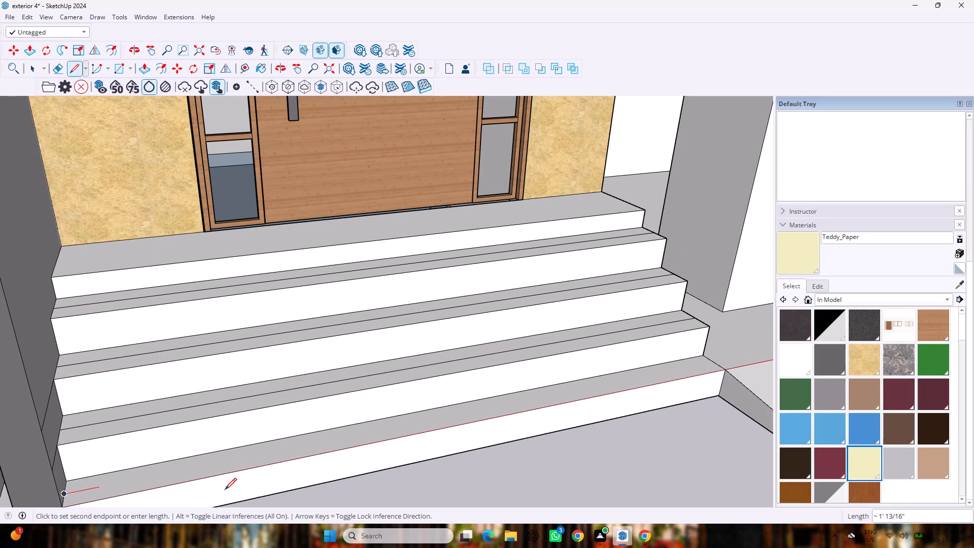
left_click(718, 358)
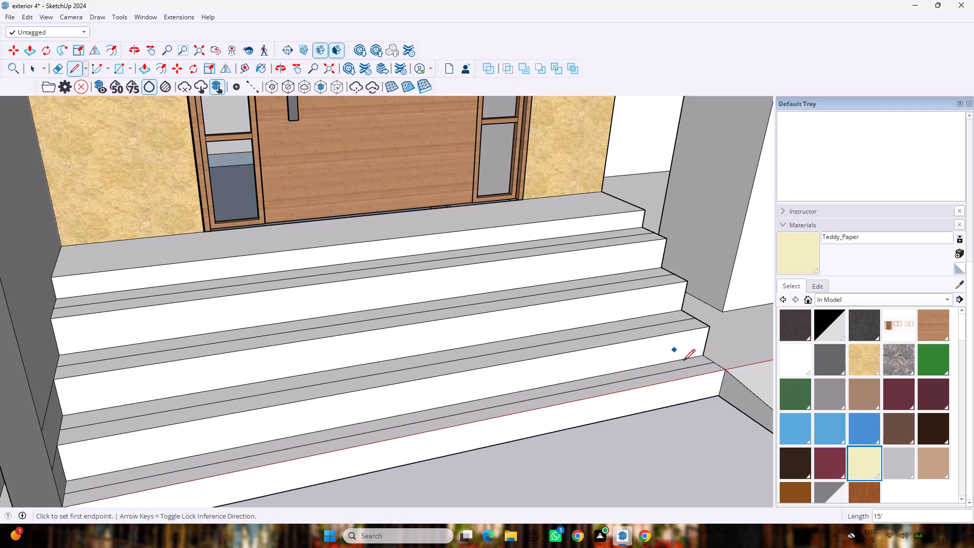
Paint the back strip of the uppermost divided tread and the front strips of the three lower treads with Teddy_Paper.
left_click(859, 459)
left_click(451, 258)
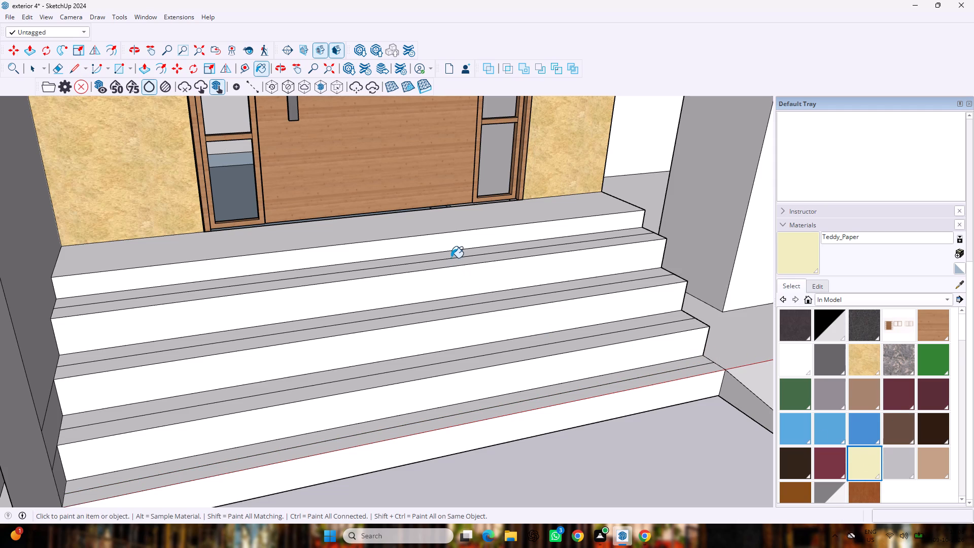
scroll(490, 247, "up", 3)
left_click(490, 251)
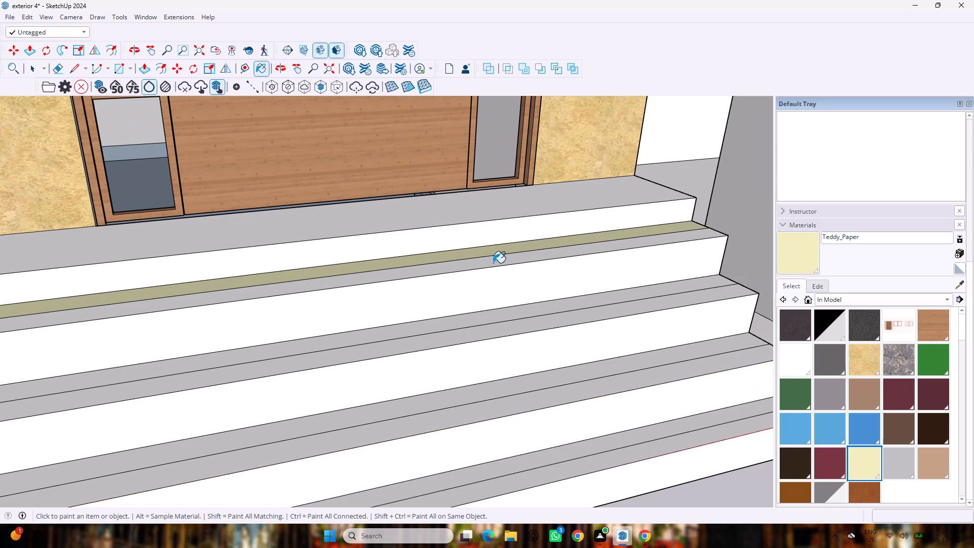
left_click(500, 323)
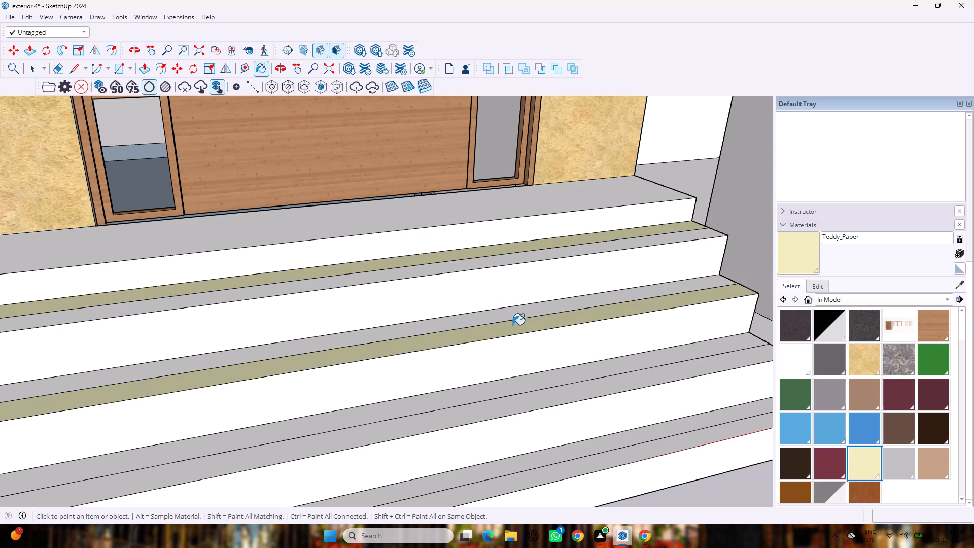
left_click(520, 412)
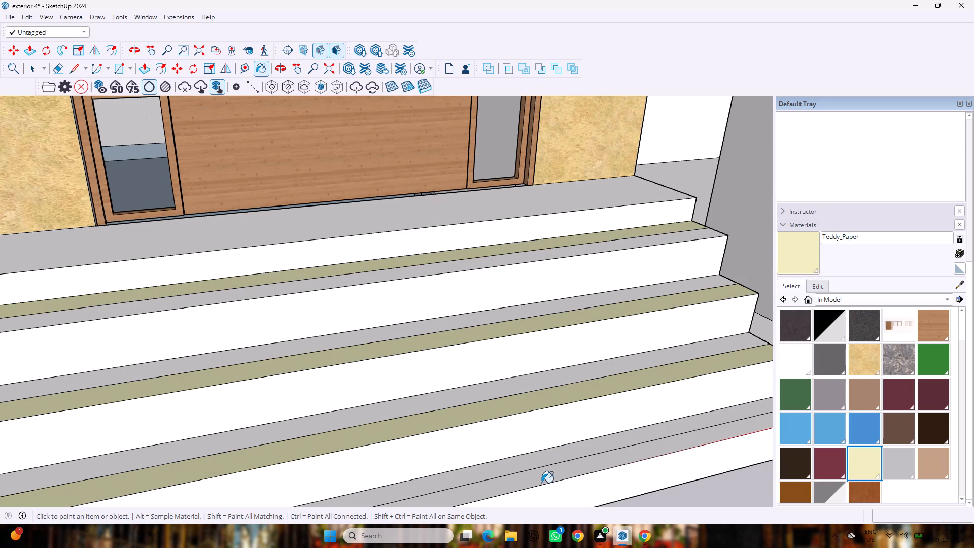
left_click(541, 483)
scroll(538, 460, "down", 10)
middle_click_drag(549, 510, 539, 390)
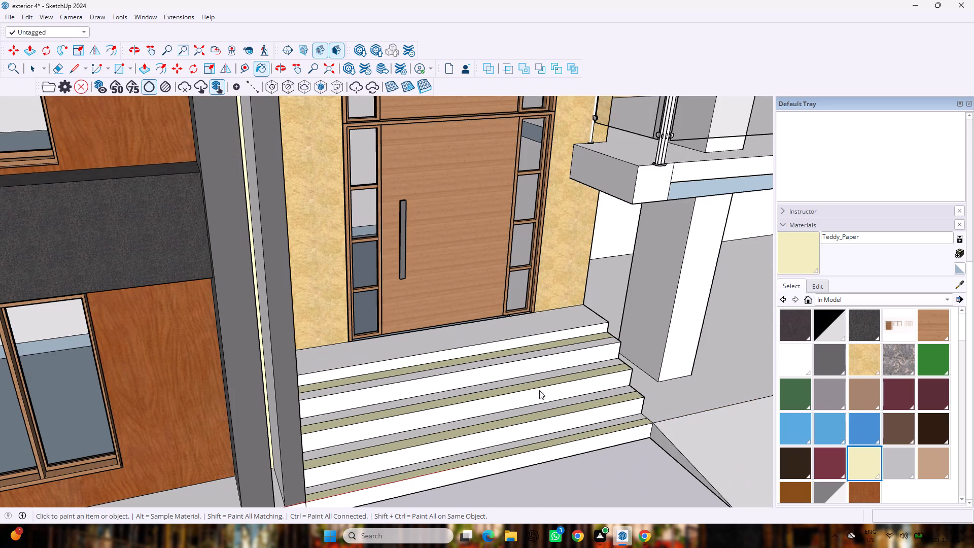
middle_click_drag(539, 390, 532, 383)
scroll(528, 381, "up", 1)
middle_click_drag(529, 381, 507, 314)
scroll(506, 314, "down", 4)
middle_click_drag(482, 313, 488, 371)
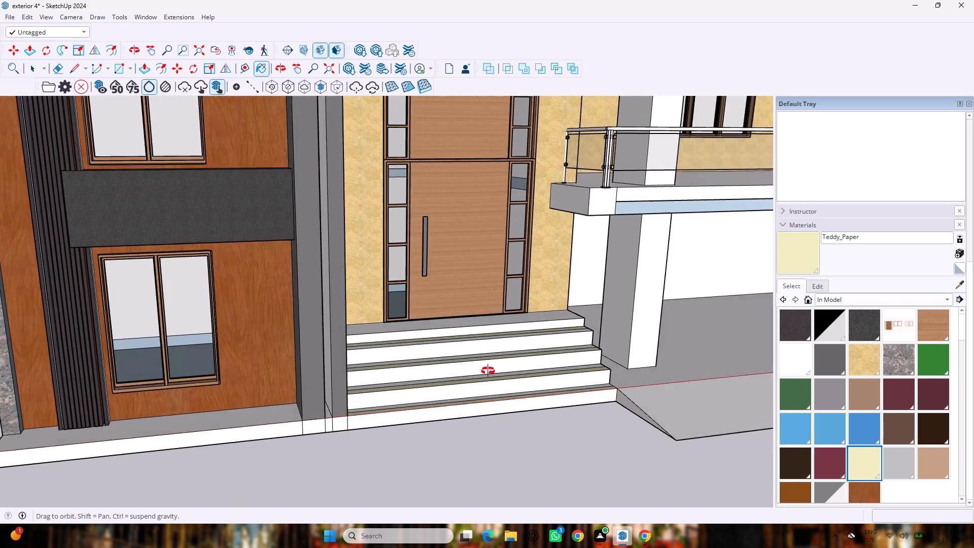
middle_click_drag(488, 371, 612, 402)
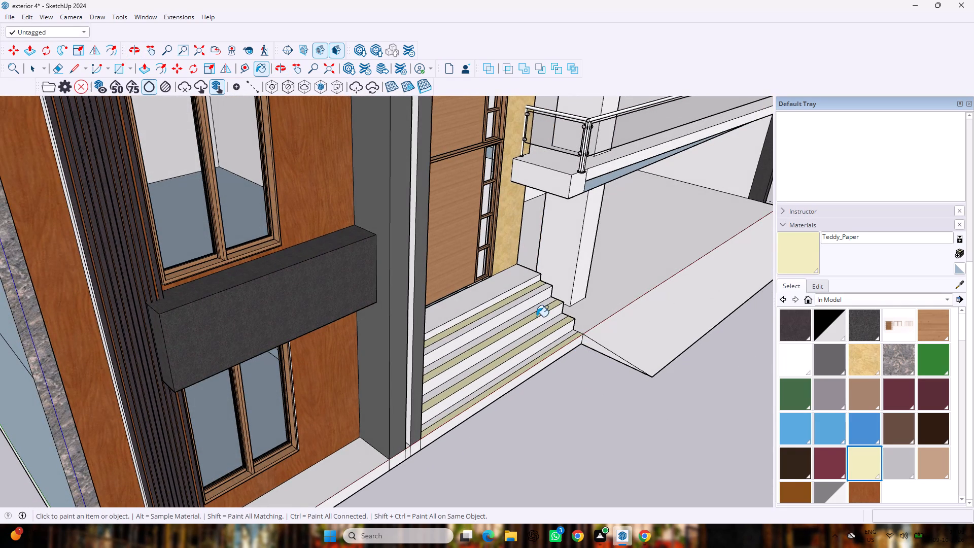
Paint the underside of the raised flat roof slab above the entrance with the Madeira wood material.
scroll(534, 315, "down", 7)
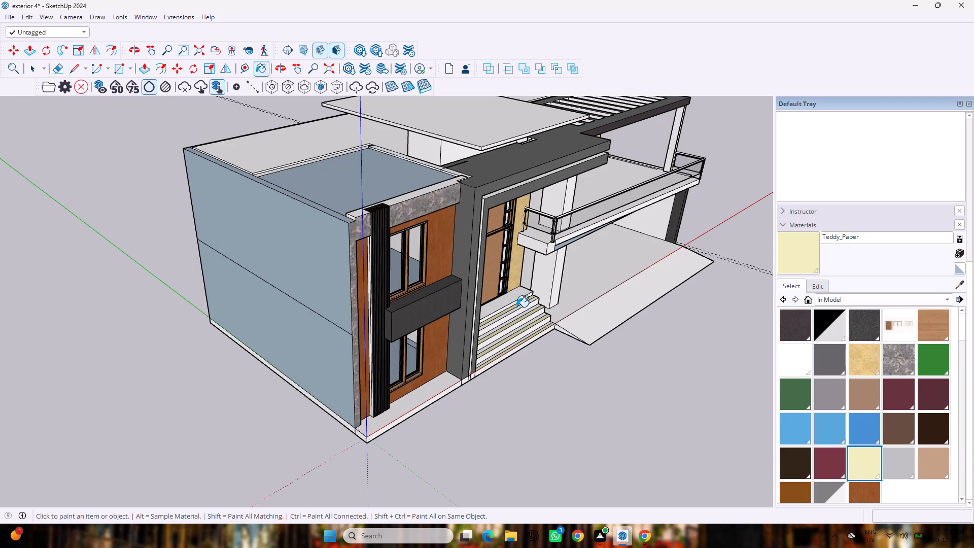
middle_click_drag(547, 172, 547, 169)
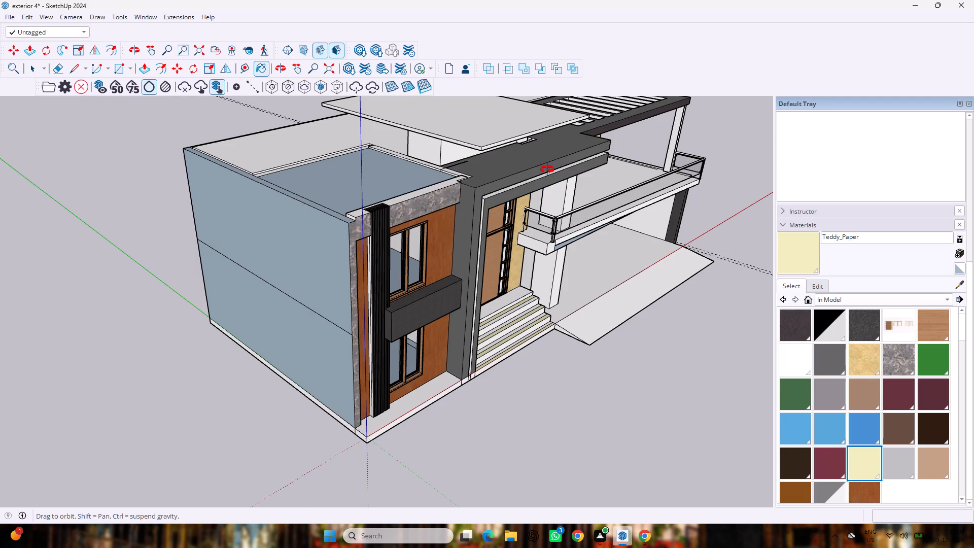
middle_click_drag(547, 169, 419, 90)
scroll(863, 350, "down", 1)
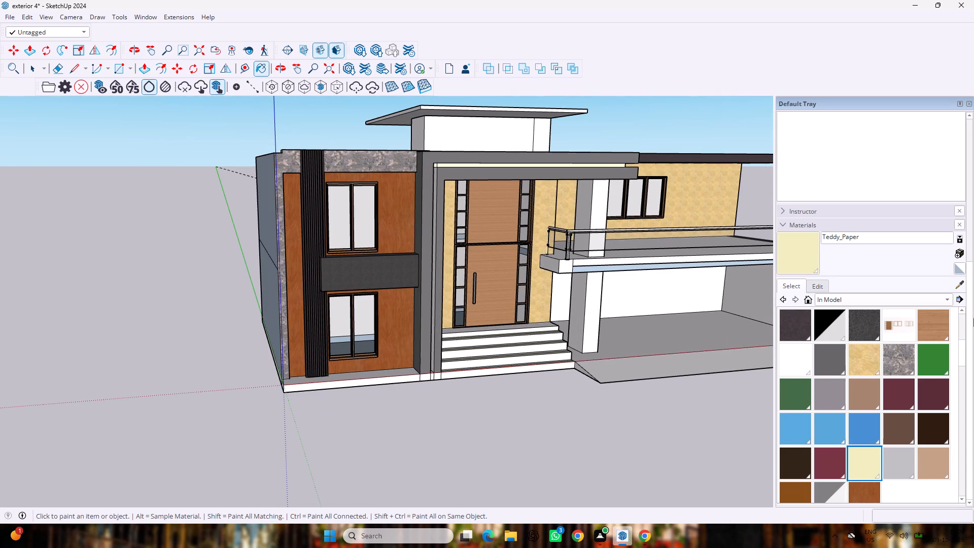
left_click(938, 314)
middle_click_drag(450, 192, 459, 106)
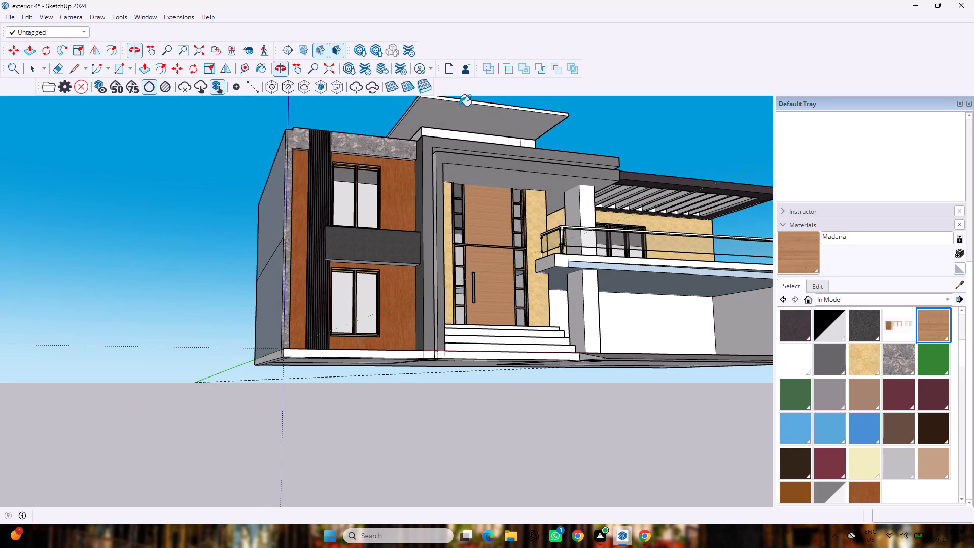
left_click(462, 113)
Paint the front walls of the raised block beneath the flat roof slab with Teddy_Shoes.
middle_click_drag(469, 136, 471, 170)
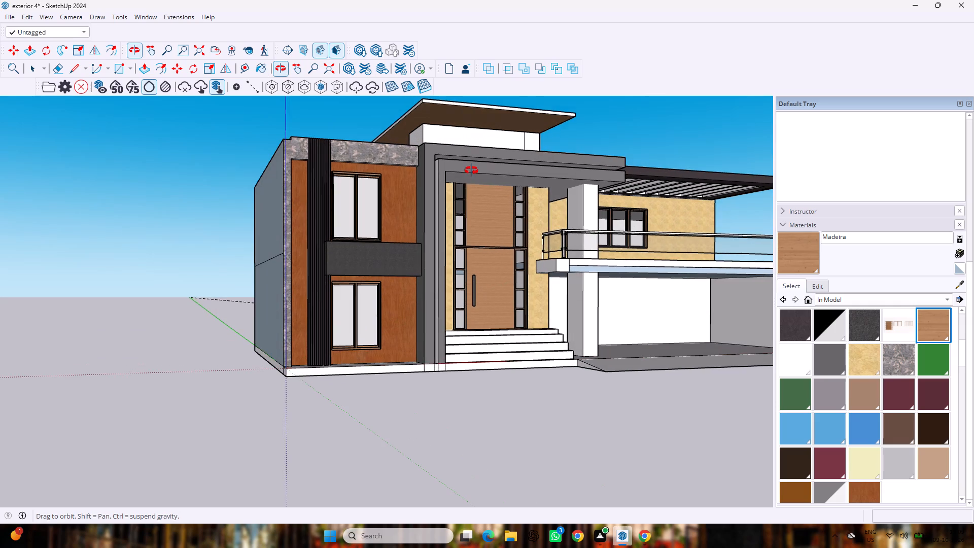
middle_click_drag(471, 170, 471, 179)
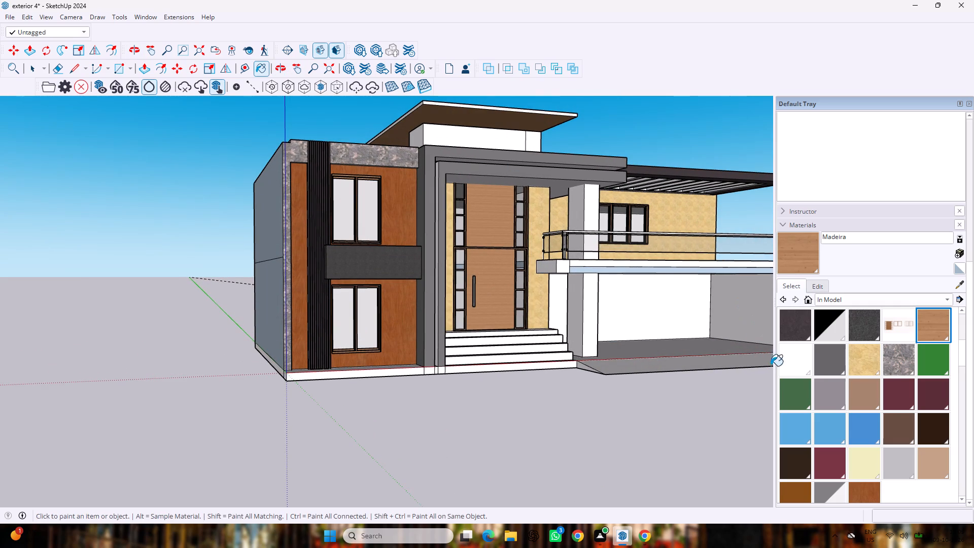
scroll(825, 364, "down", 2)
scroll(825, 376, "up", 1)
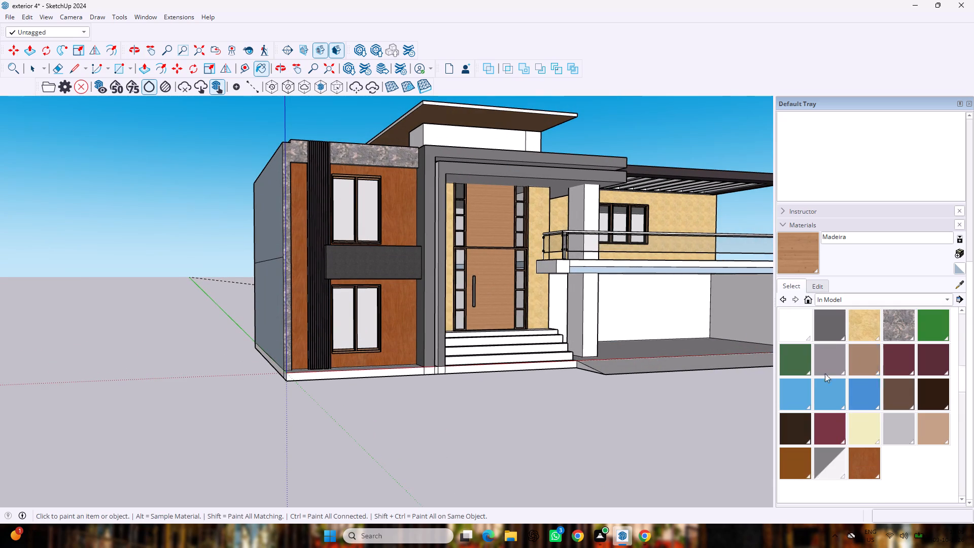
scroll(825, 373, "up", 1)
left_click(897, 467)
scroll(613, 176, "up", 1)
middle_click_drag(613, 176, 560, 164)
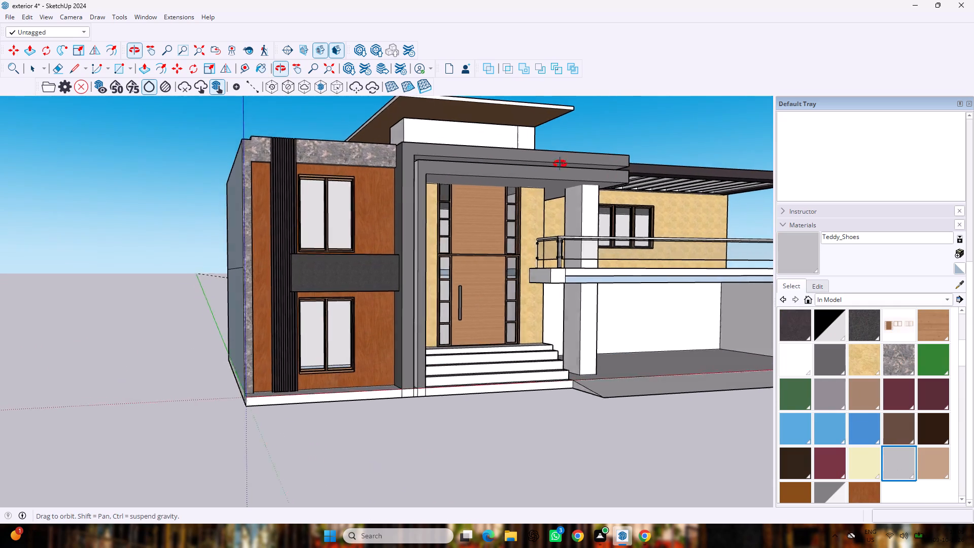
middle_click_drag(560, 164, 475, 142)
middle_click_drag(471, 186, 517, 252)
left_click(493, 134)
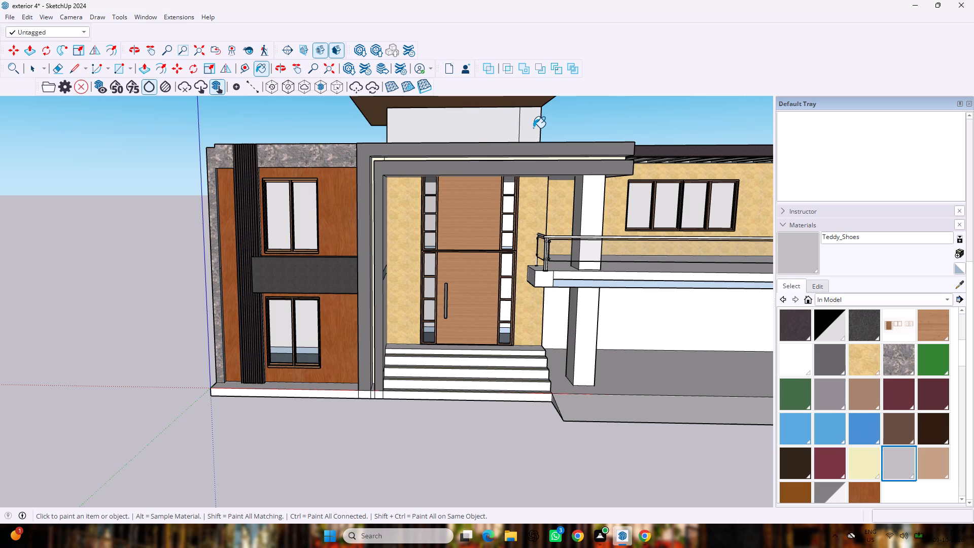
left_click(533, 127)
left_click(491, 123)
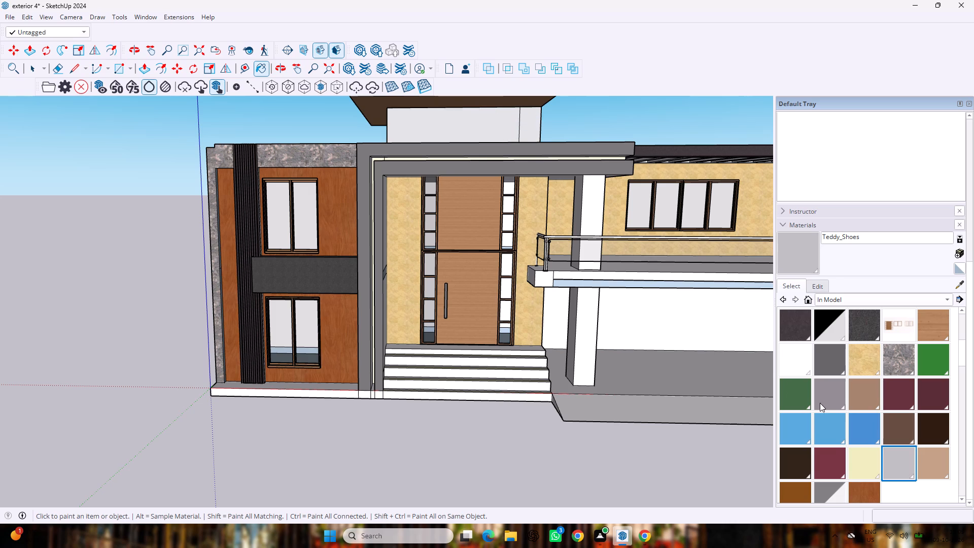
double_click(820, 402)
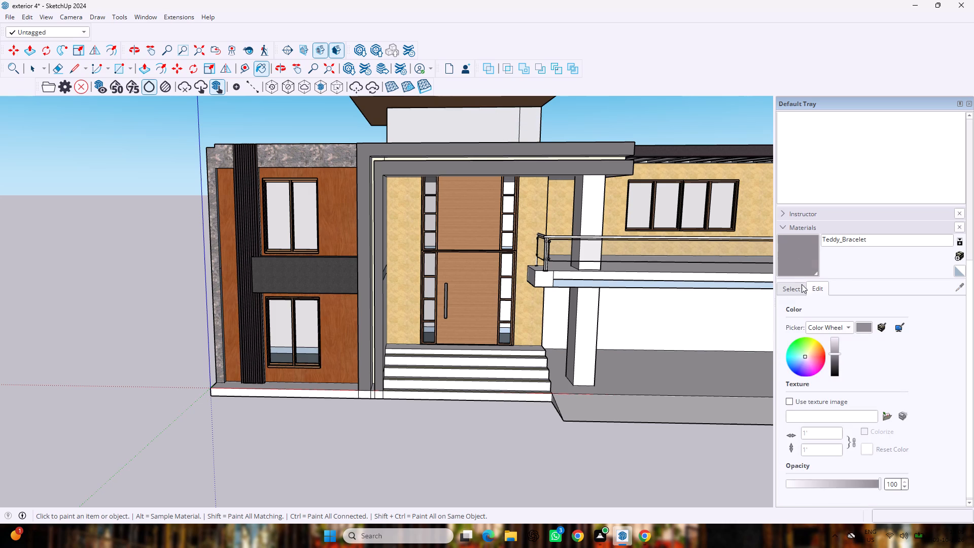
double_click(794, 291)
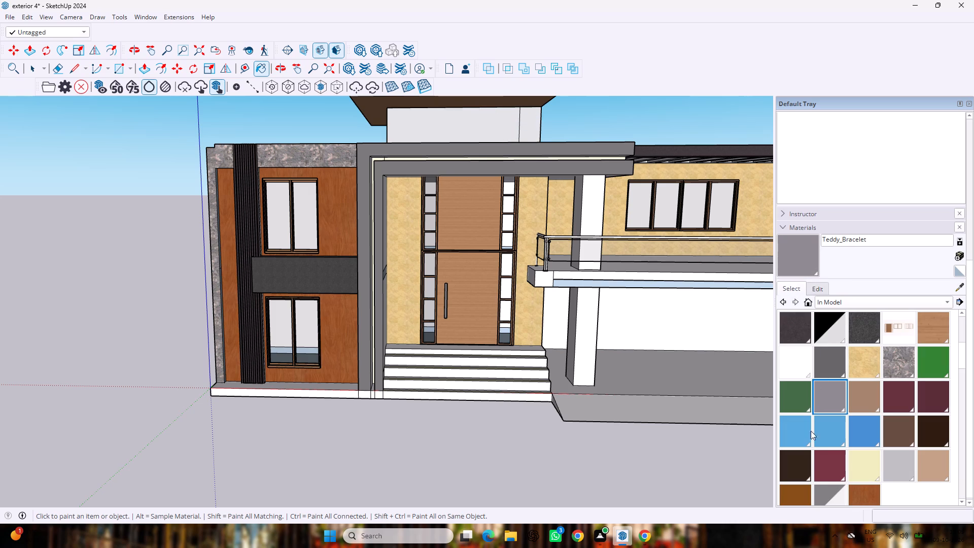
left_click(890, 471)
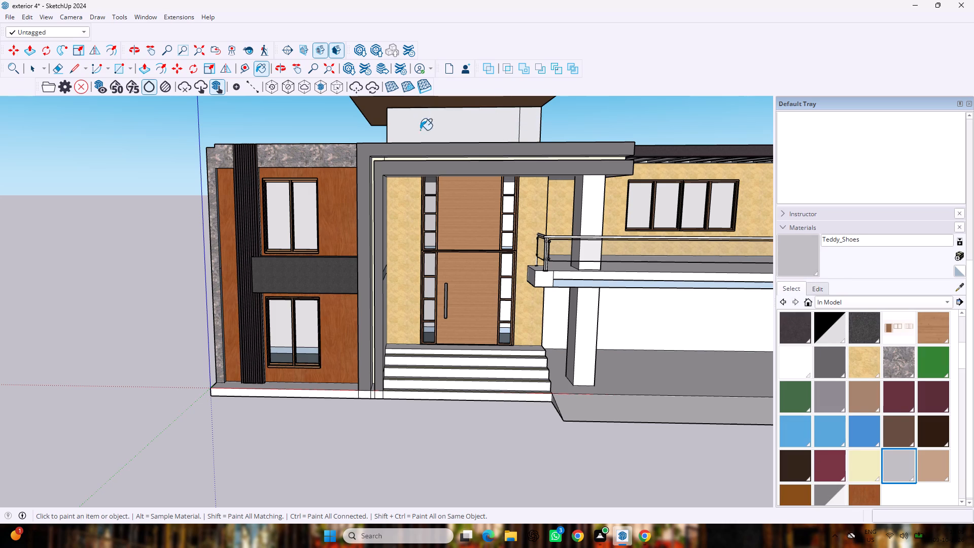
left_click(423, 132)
Paint the walls of the raised block beneath the flat roof slab with Metal.
double_click(820, 354)
left_click(444, 127)
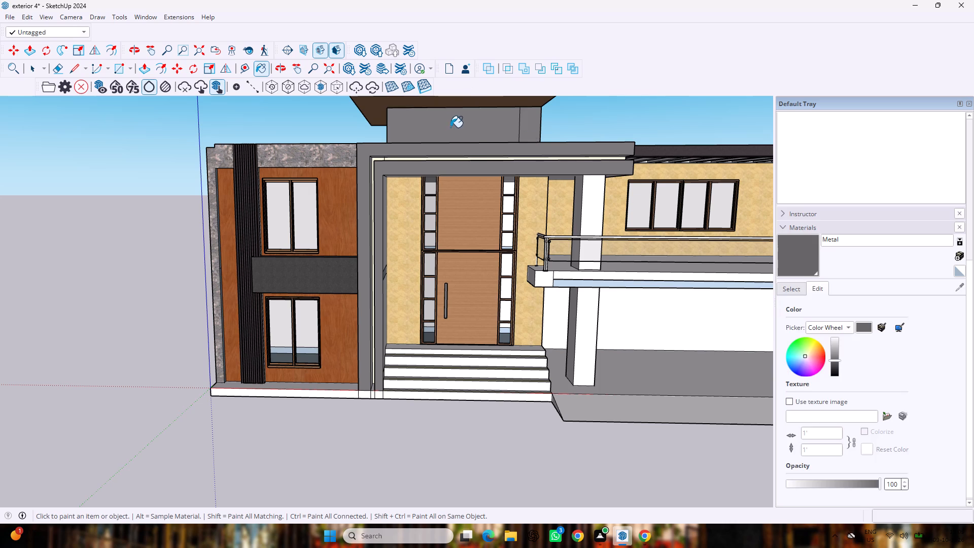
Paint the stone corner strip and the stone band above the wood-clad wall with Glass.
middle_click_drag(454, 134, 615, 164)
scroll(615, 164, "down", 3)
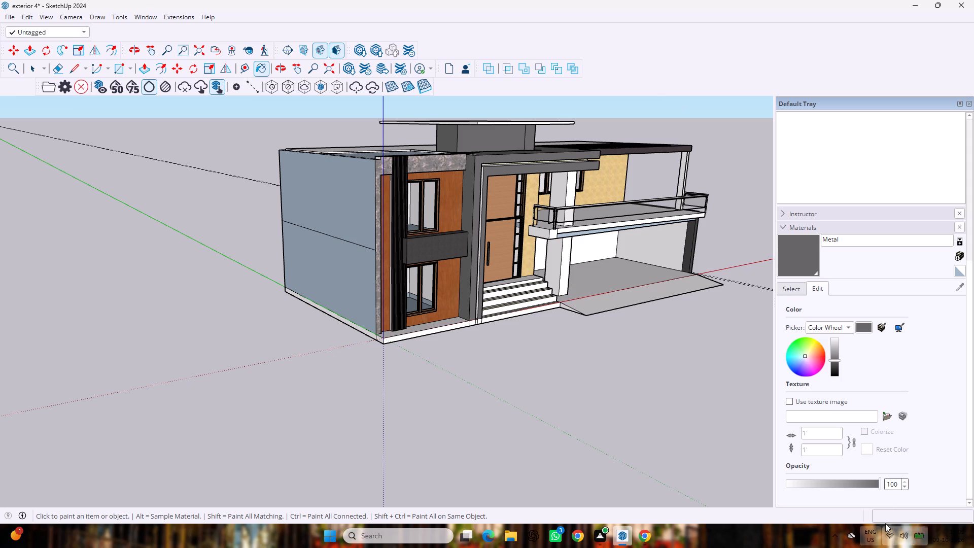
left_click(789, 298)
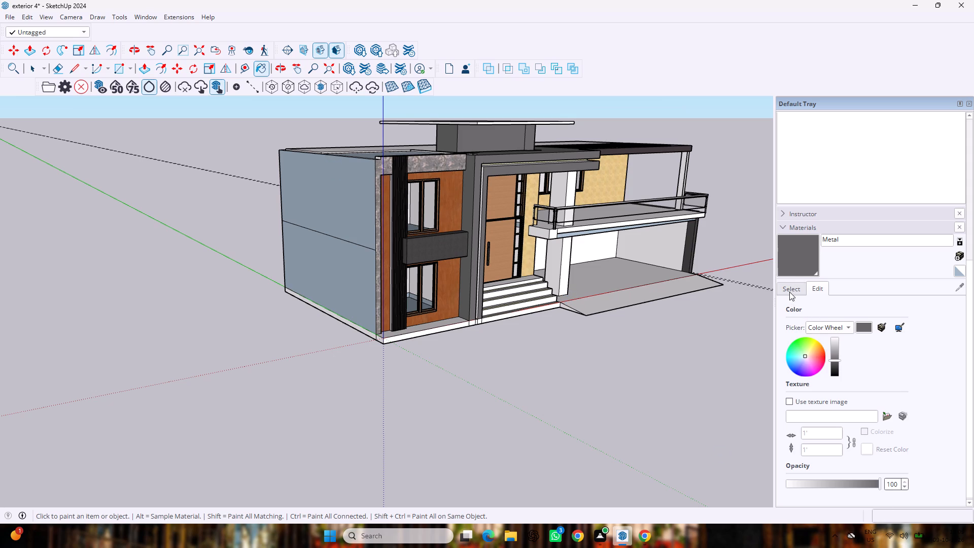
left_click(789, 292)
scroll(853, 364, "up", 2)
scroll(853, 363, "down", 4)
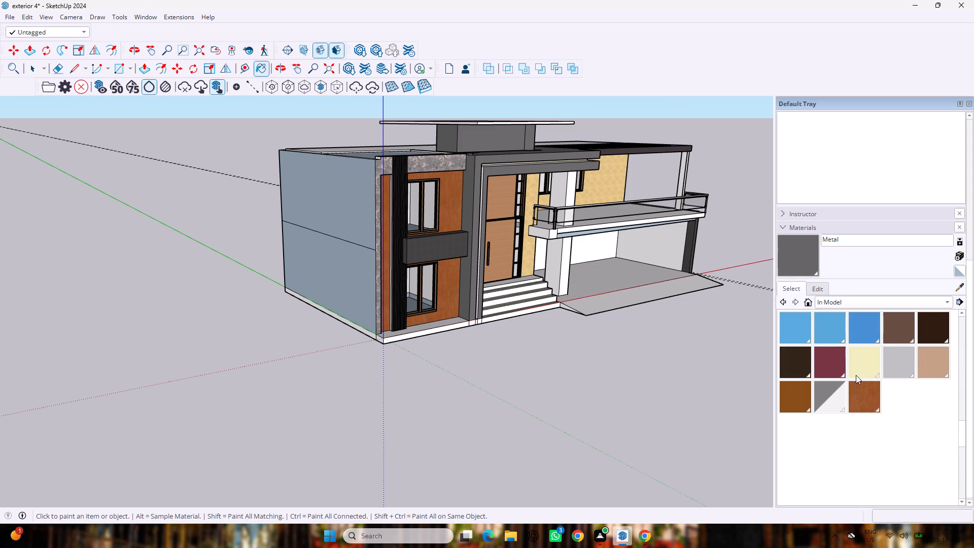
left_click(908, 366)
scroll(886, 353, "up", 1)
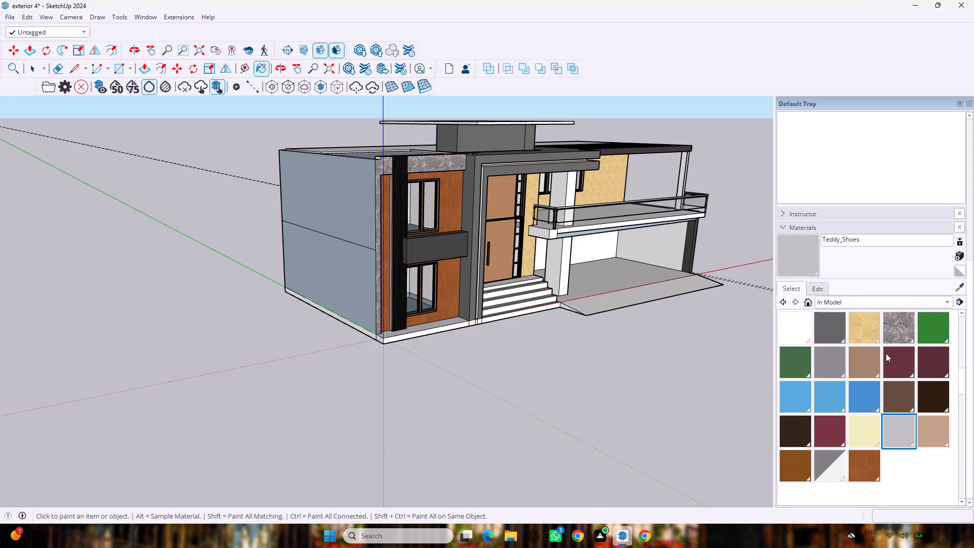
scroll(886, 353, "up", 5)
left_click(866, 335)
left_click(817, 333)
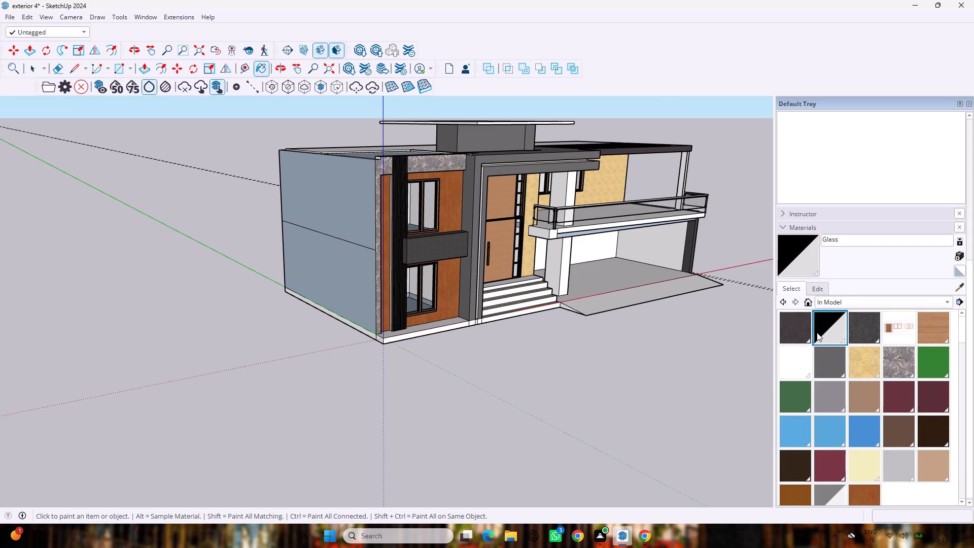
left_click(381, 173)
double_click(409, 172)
Paint the top band and the vertical corner strip framing the wood-clad wall with Metal.
middle_click_drag(406, 187, 406, 188)
scroll(406, 187, "up", 1)
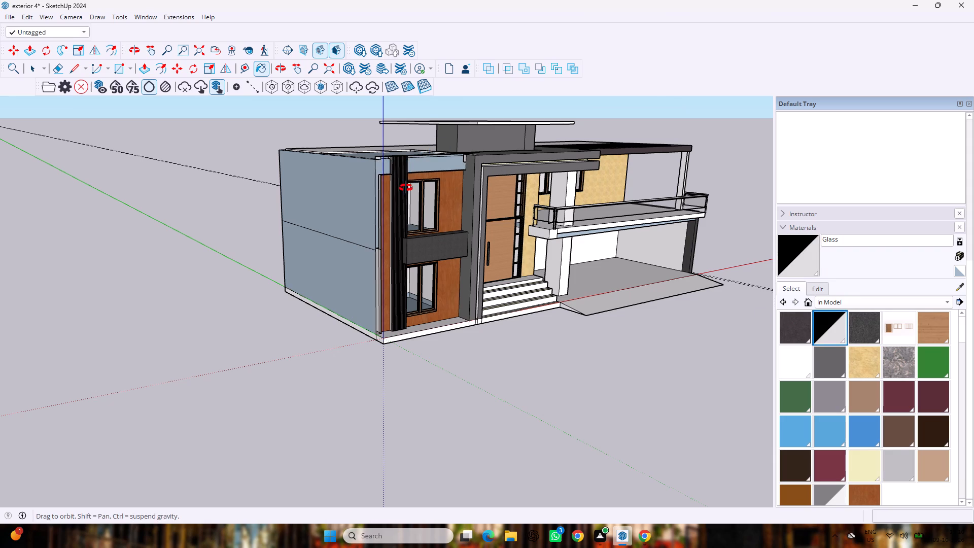
middle_click_drag(406, 188, 335, 208)
left_click(833, 368)
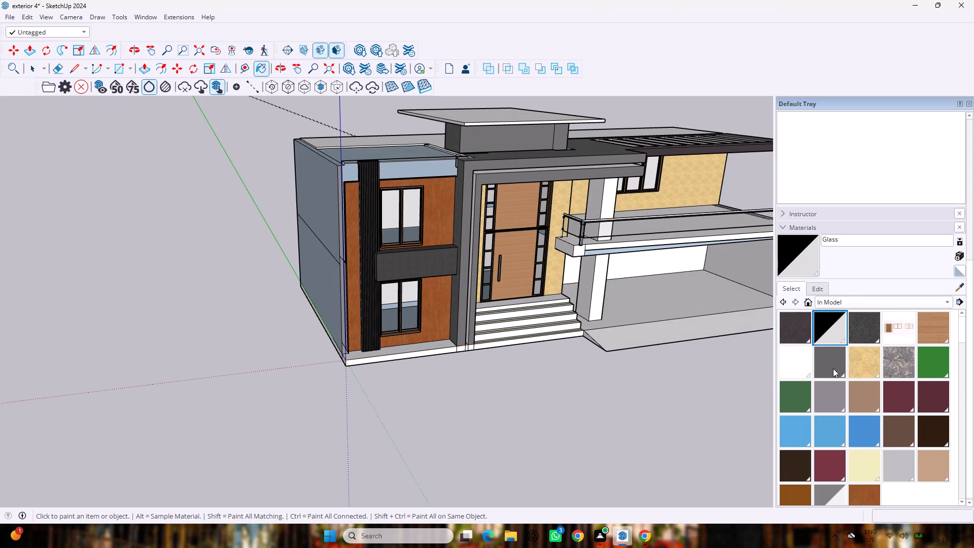
left_click(440, 172)
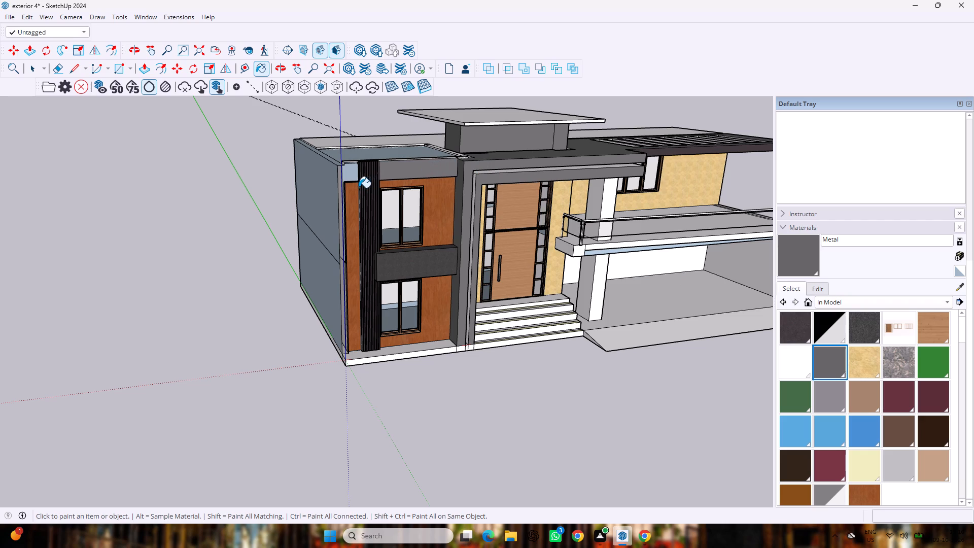
left_click(348, 181)
Examine the wood-clad wall's frame, the roof and the balcony from the front and from above.
scroll(337, 192, "up", 5)
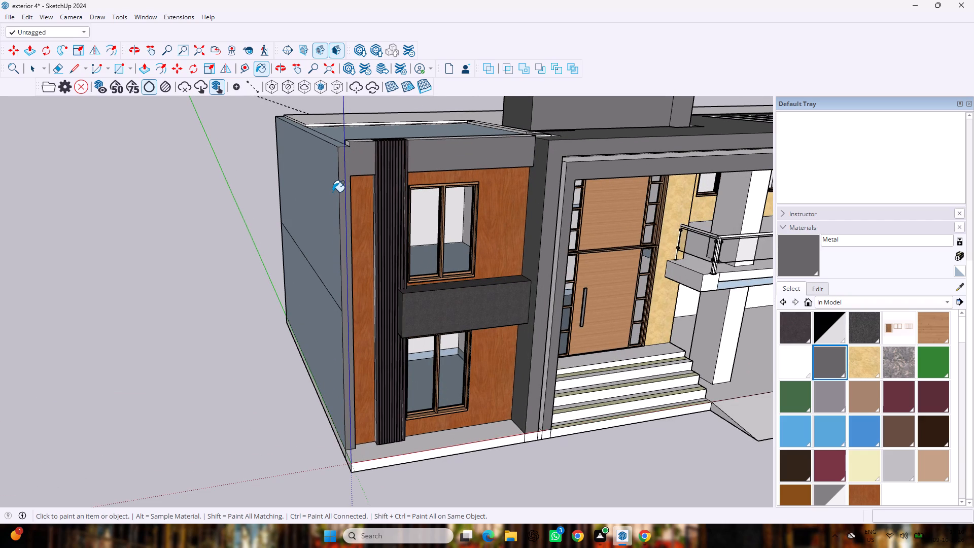
scroll(332, 192, "down", 4)
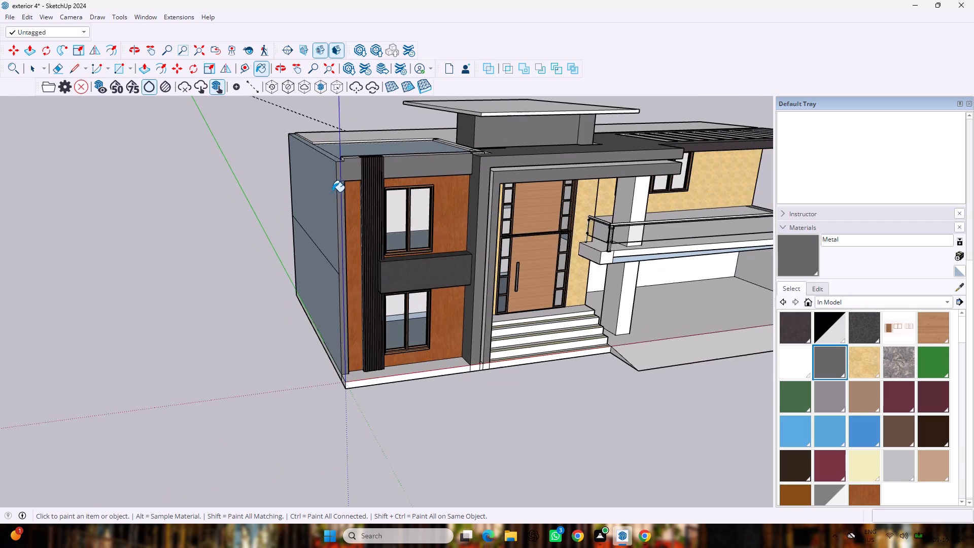
scroll(332, 192, "down", 3)
middle_click_drag(336, 203, 254, 276)
scroll(254, 276, "down", 4)
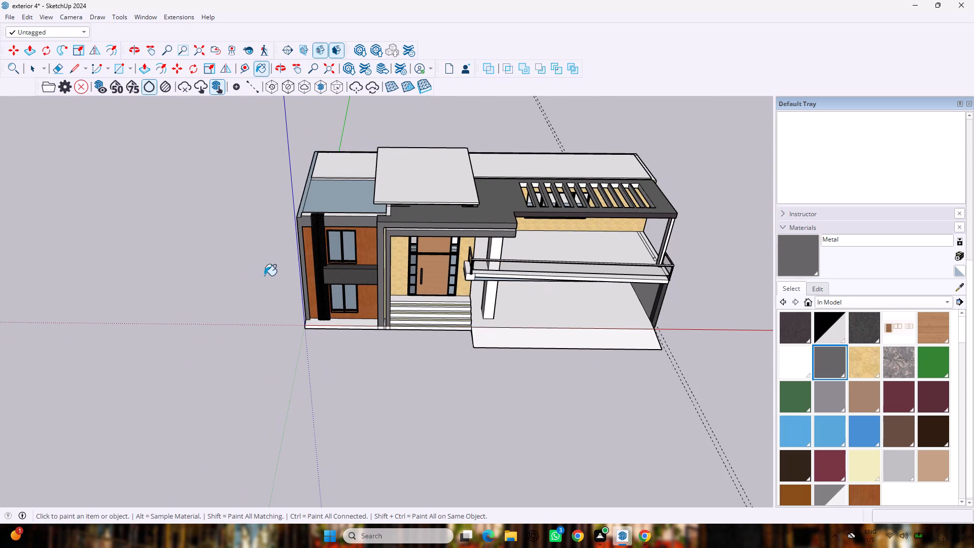
scroll(465, 279, "up", 5)
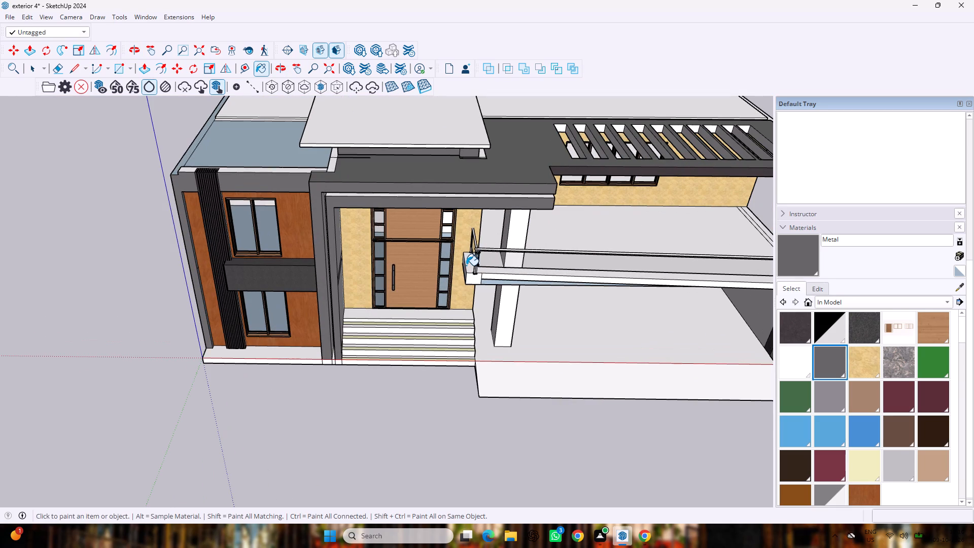
scroll(466, 265, "up", 2)
scroll(466, 264, "down", 8)
middle_click_drag(511, 247, 518, 191)
scroll(511, 247, "up", 1)
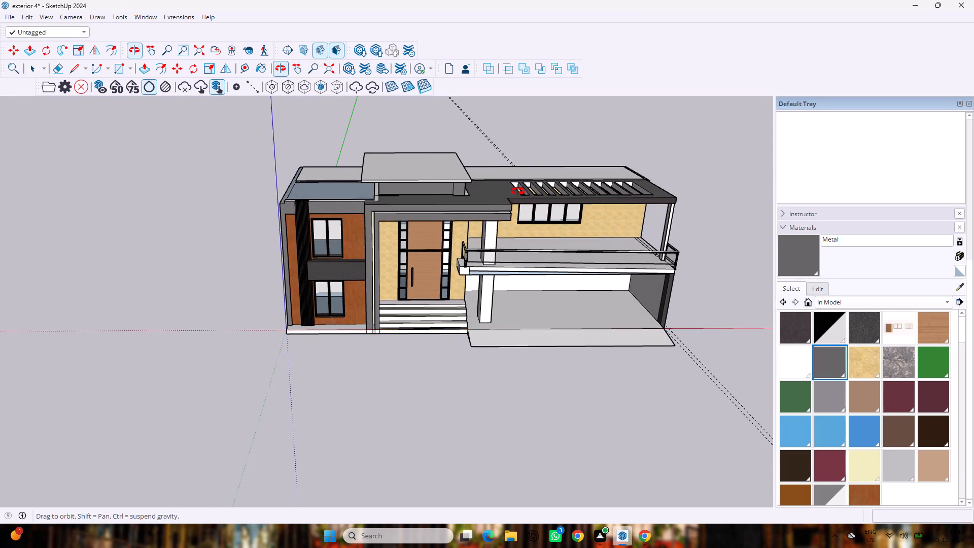
middle_click_drag(518, 191, 543, 145)
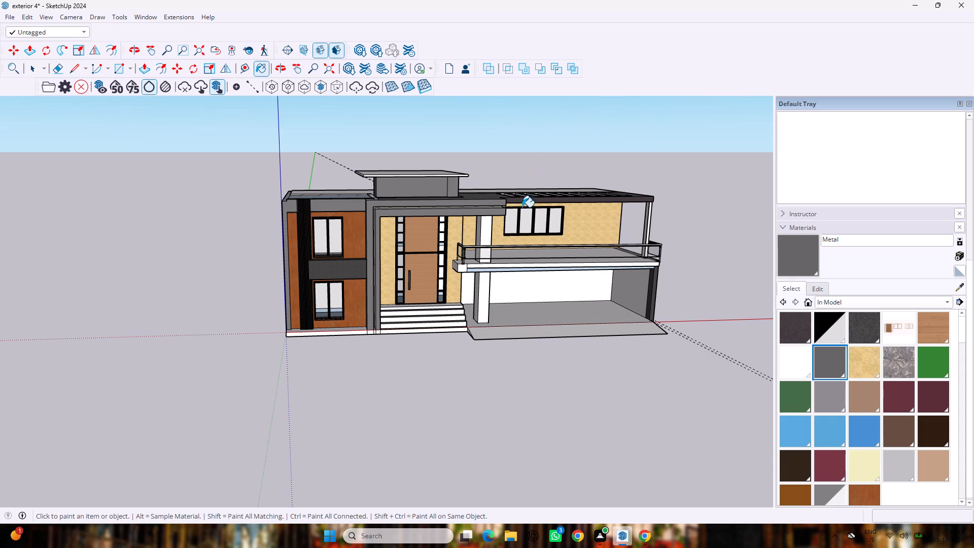
Paint the balcony slab's end block, on its front and side faces, and its long front edge with Teddy_Hair.
scroll(495, 284, "up", 4)
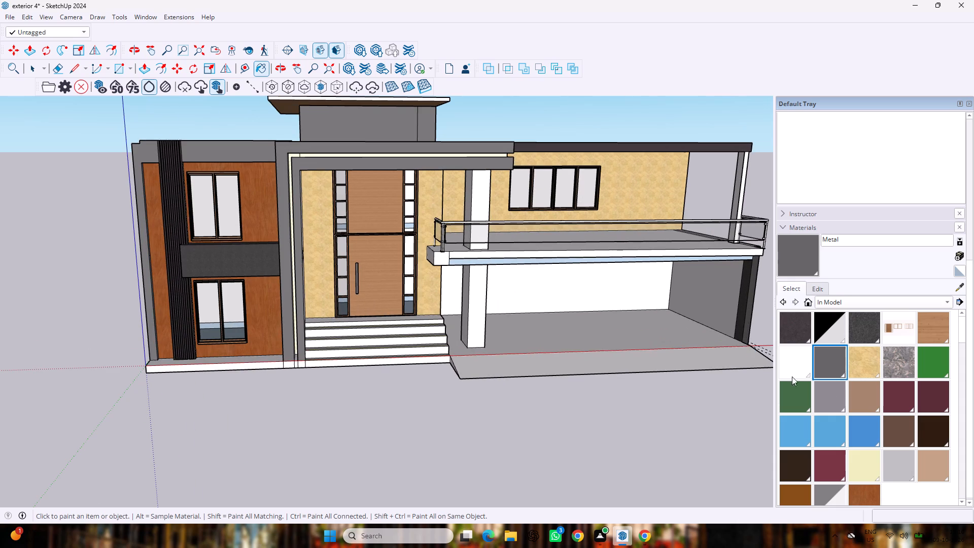
left_click(928, 429)
scroll(462, 267, "up", 3)
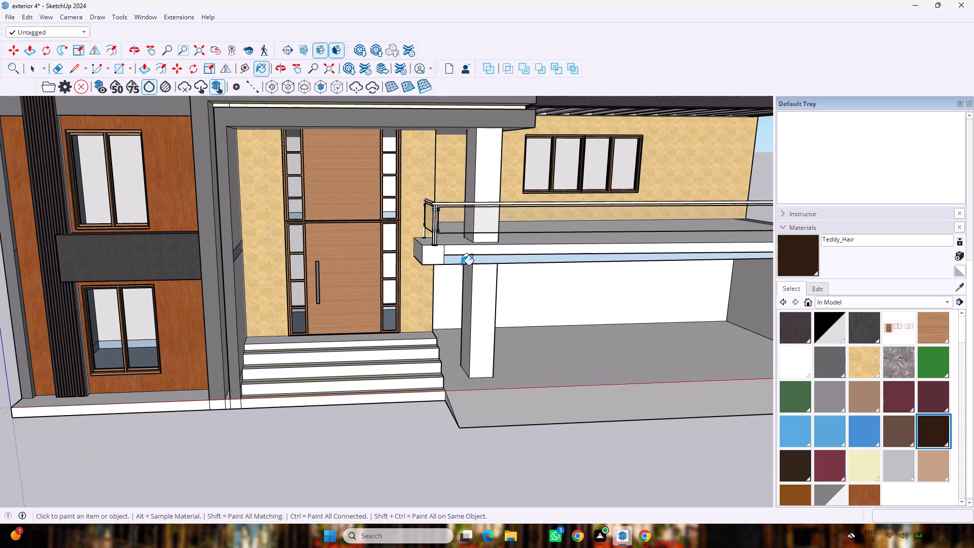
left_click(435, 258)
left_click(414, 257)
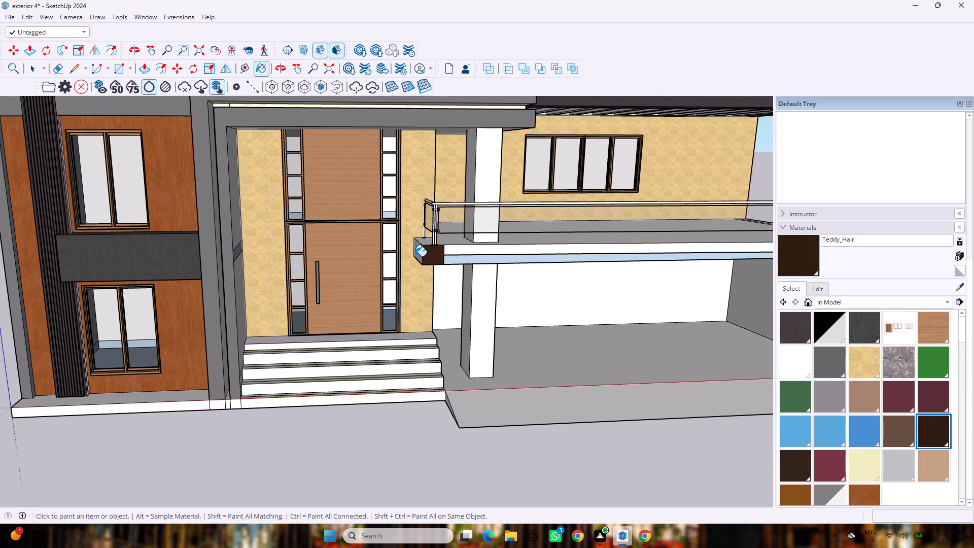
left_click(419, 256)
left_click(456, 254)
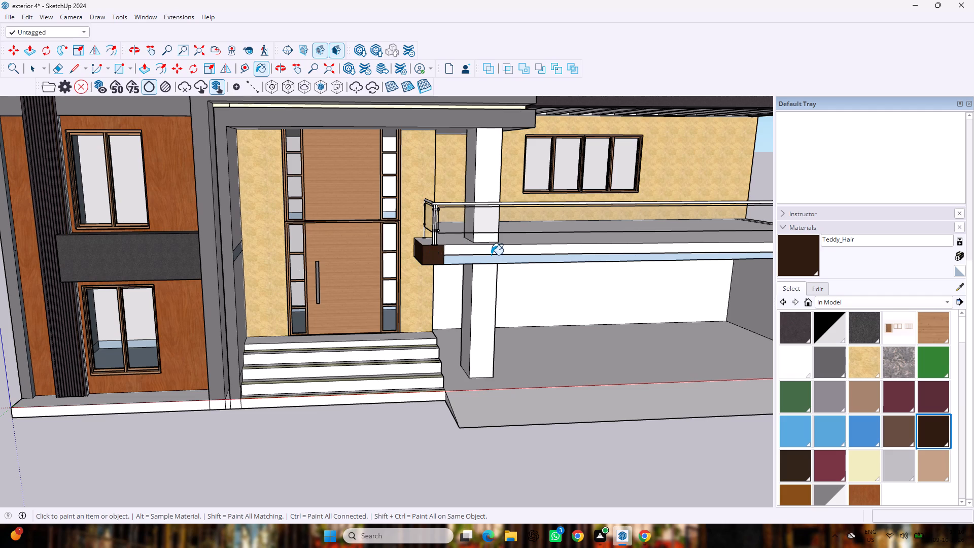
triple_click(491, 255)
scroll(492, 255, "up", 4)
left_click(492, 253)
Review the whole painted exterior from the front corner of the house.
scroll(492, 253, "down", 3)
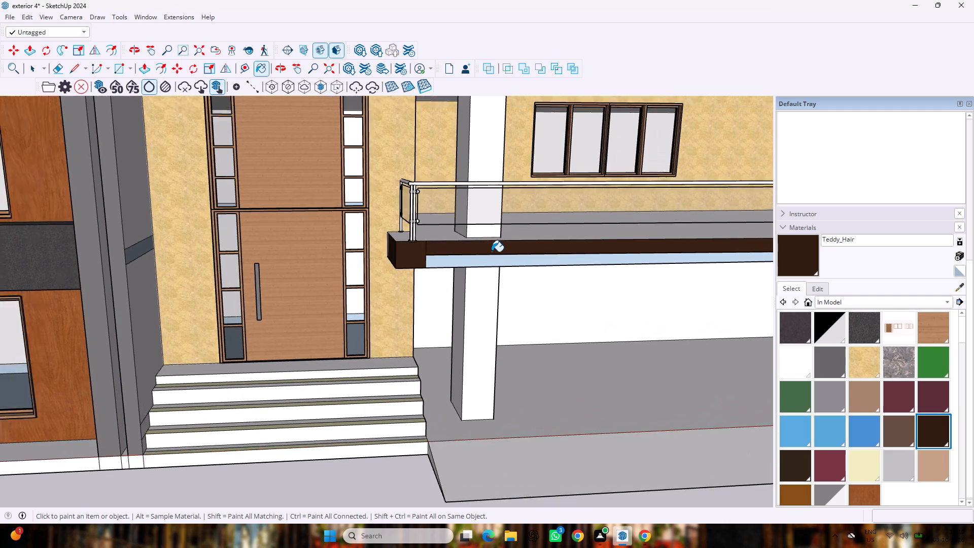
scroll(492, 252, "down", 9)
middle_click_drag(510, 263, 681, 249)
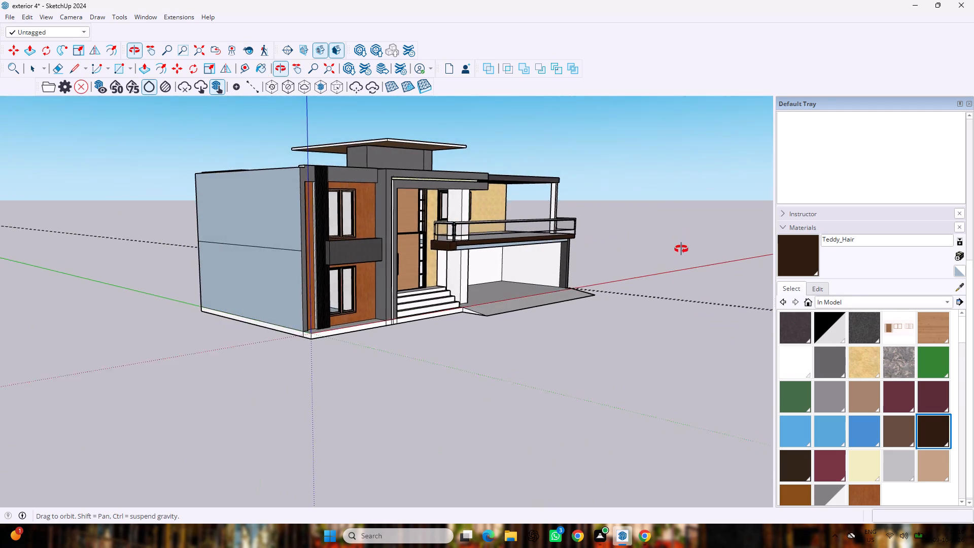
middle_click_drag(681, 249, 618, 296)
scroll(609, 272, "up", 2)
scroll(607, 270, "down", 4)
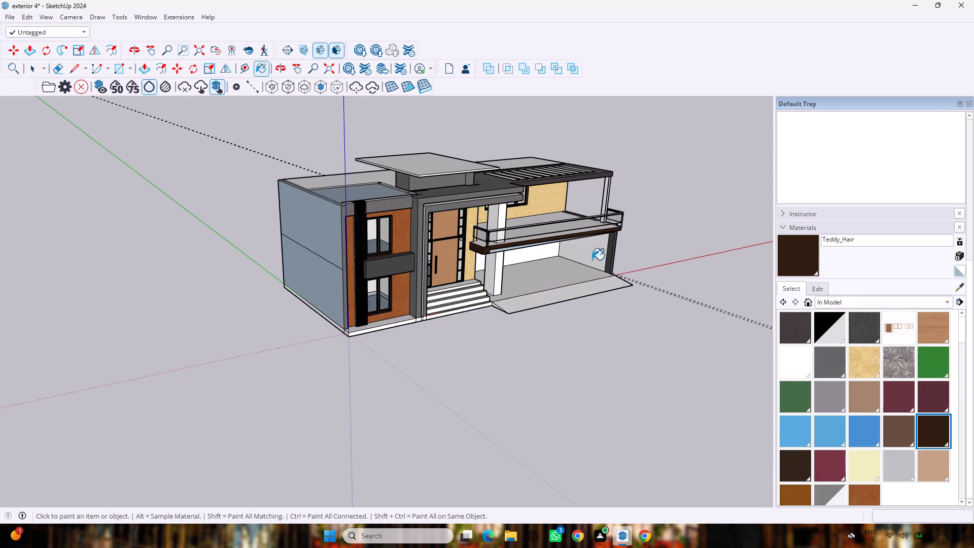
scroll(583, 279, "up", 3)
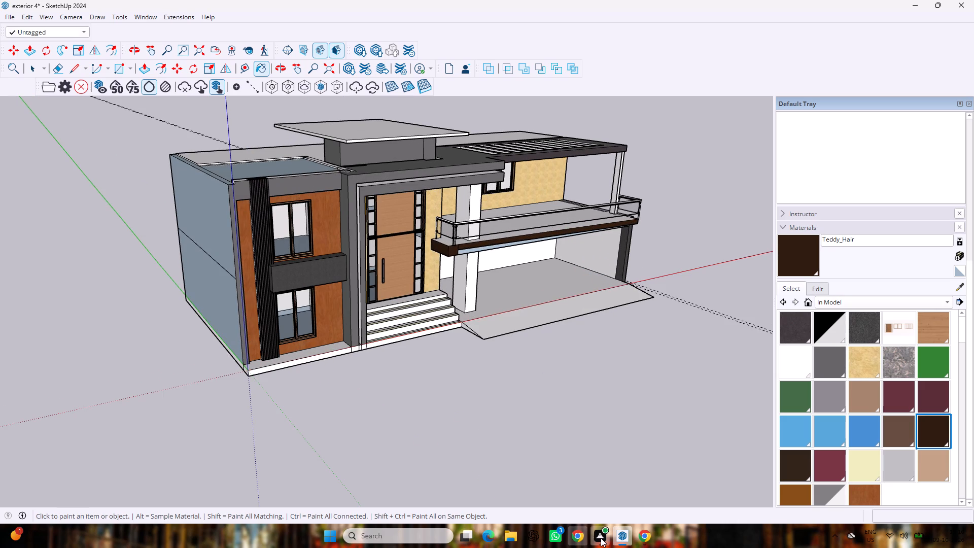
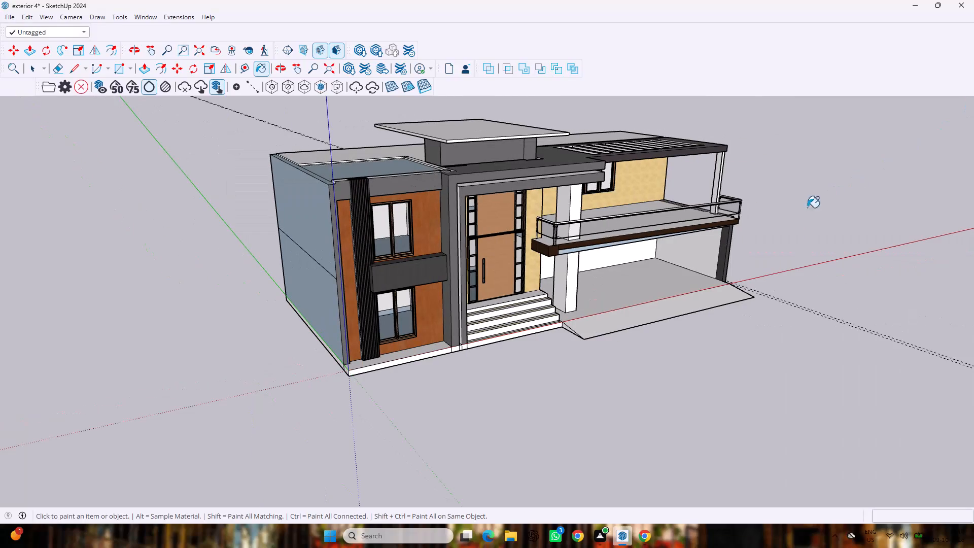
Examine the painted house exterior from eye level, from above and around the unpainted side wall, with the tray closed.
middle_click_drag(619, 264, 630, 326)
scroll(451, 260, "up", 6)
middle_click_drag(448, 248, 454, 238)
scroll(454, 238, "down", 8)
middle_click_drag(431, 205, 375, 68)
scroll(439, 78, "up", 1)
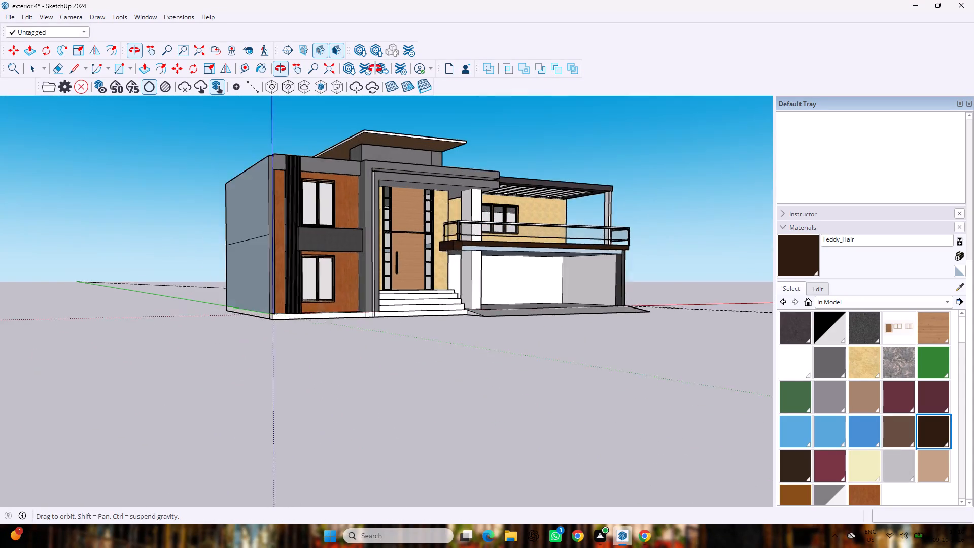
middle_click_drag(375, 68, 350, 72)
scroll(366, 225, "down", 2)
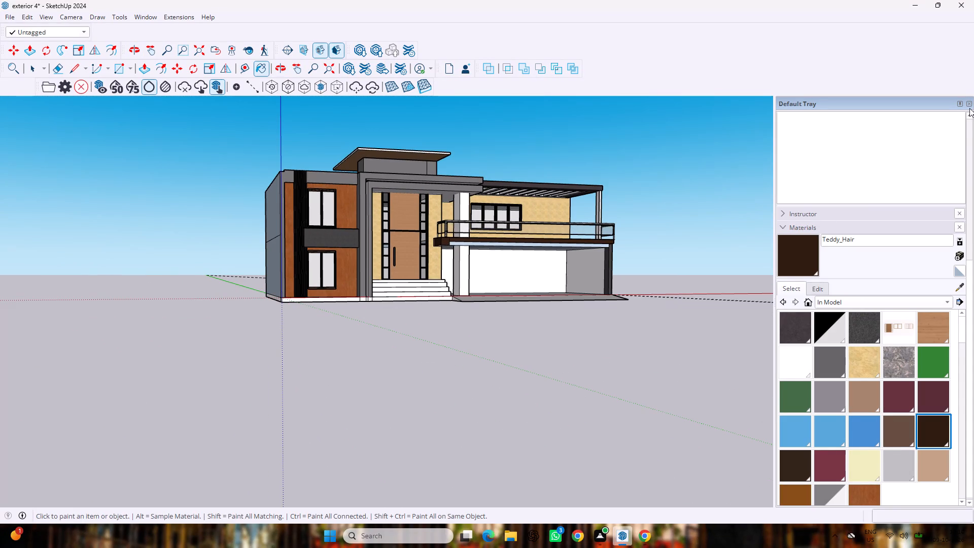
left_click(967, 102)
middle_click_drag(584, 193, 603, 300)
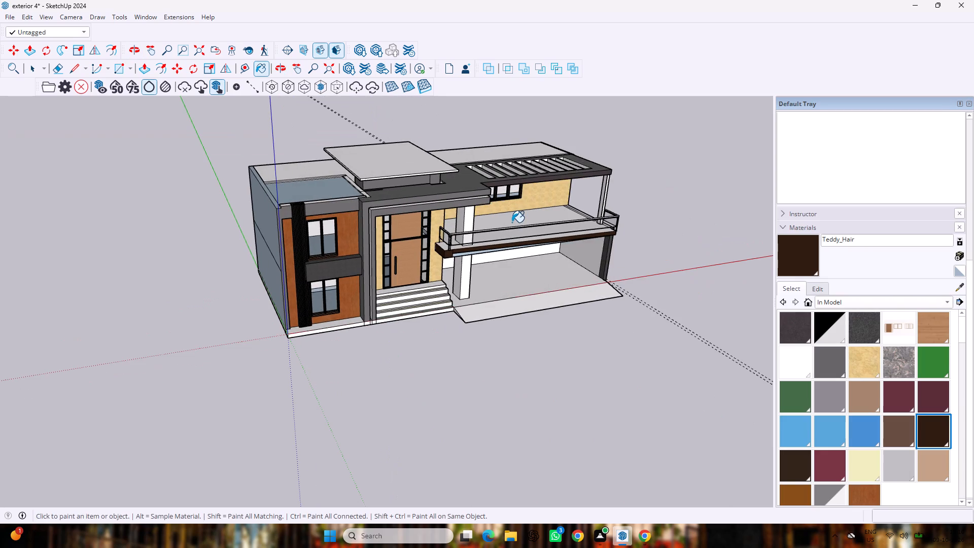
key("space")
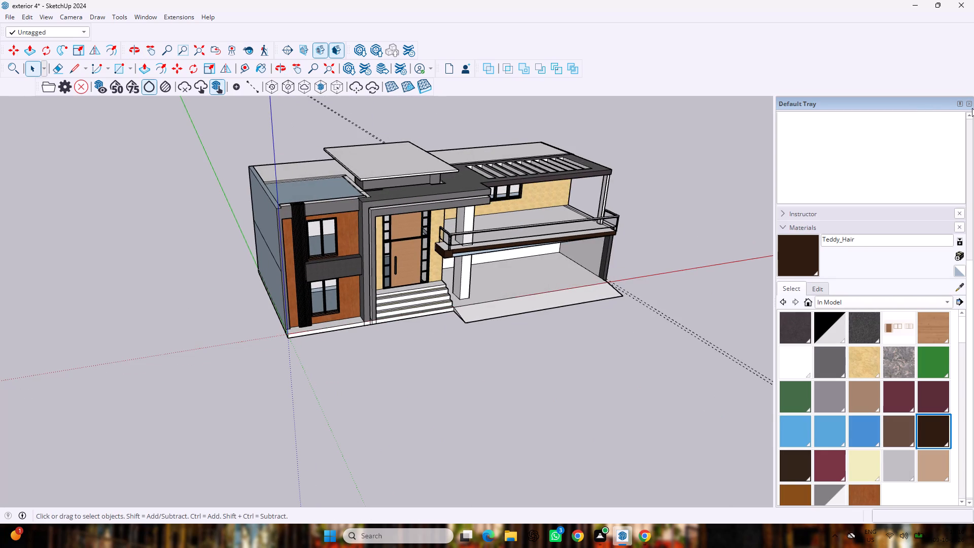
left_click(970, 102)
middle_click_drag(569, 216, 598, 140)
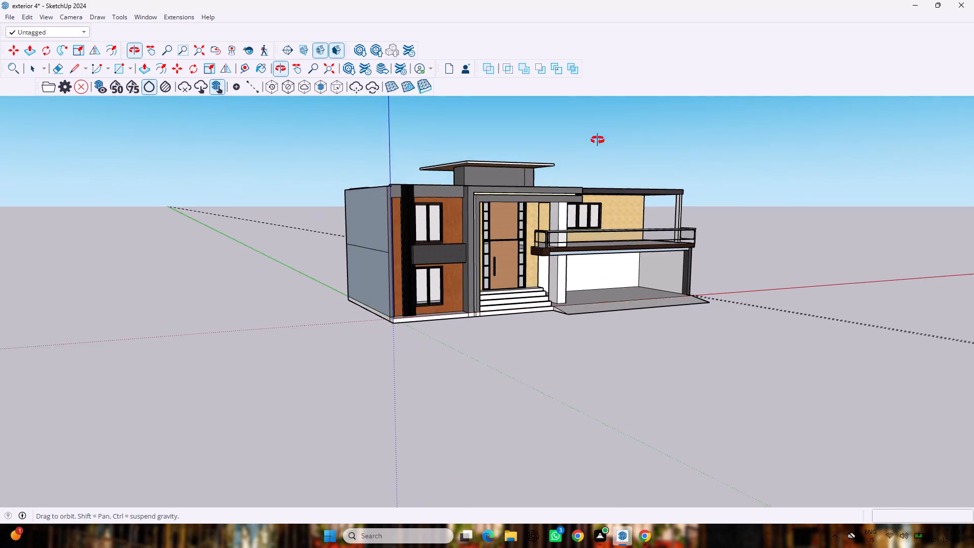
middle_click_drag(598, 140, 554, 174)
scroll(384, 186, "up", 4)
middle_click_drag(387, 183, 551, 193)
scroll(551, 193, "up", 1)
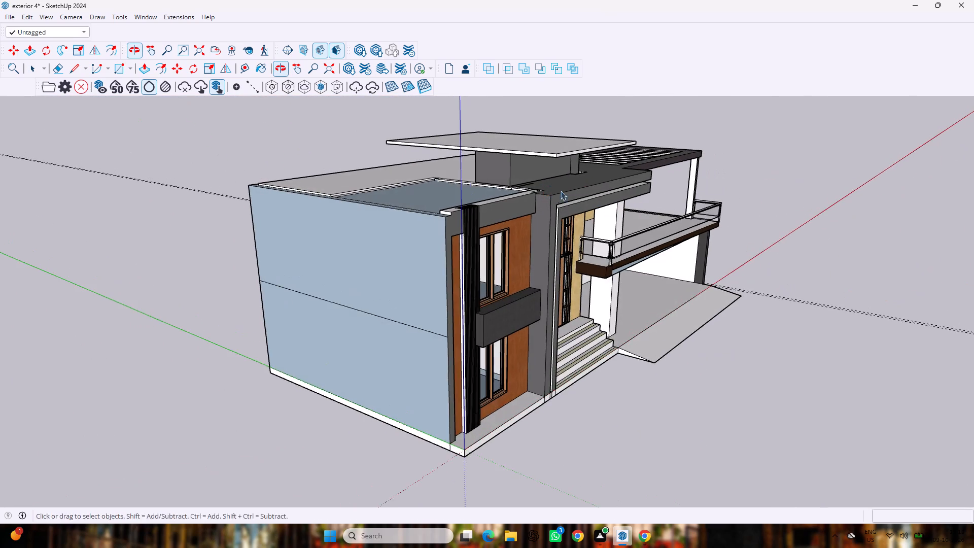
middle_click_drag(582, 190, 458, 199)
middle_click(457, 199)
scroll(457, 200, "down", 5)
middle_click_drag(448, 184, 450, 187)
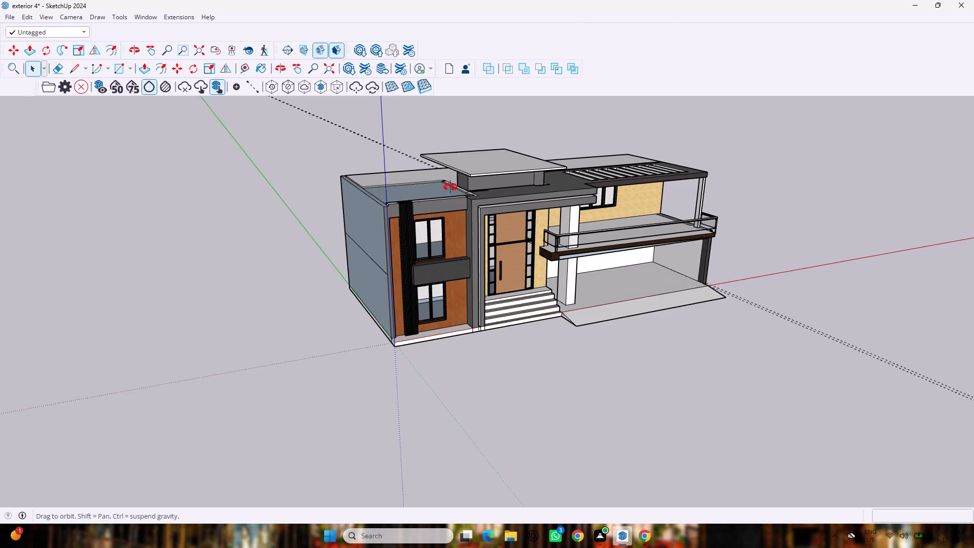
middle_click_drag(450, 187, 633, 194)
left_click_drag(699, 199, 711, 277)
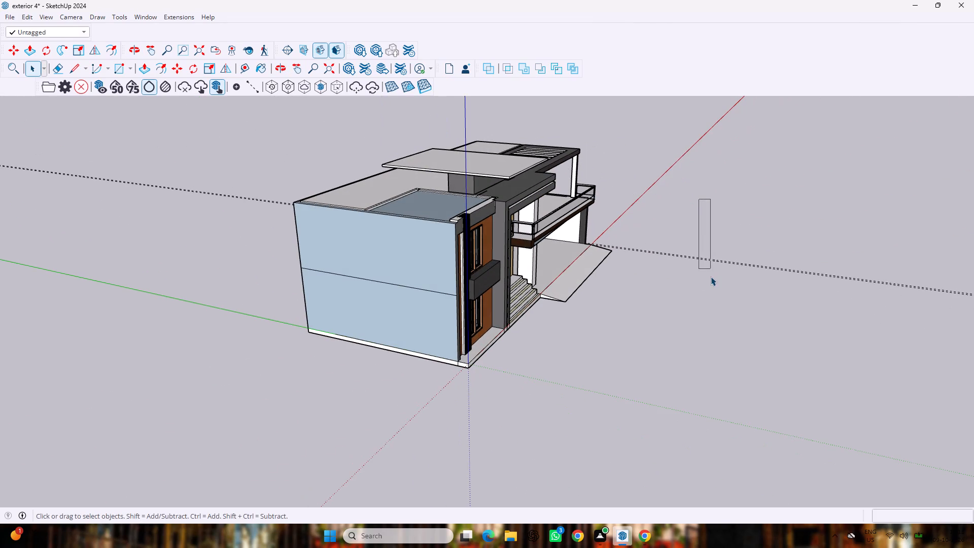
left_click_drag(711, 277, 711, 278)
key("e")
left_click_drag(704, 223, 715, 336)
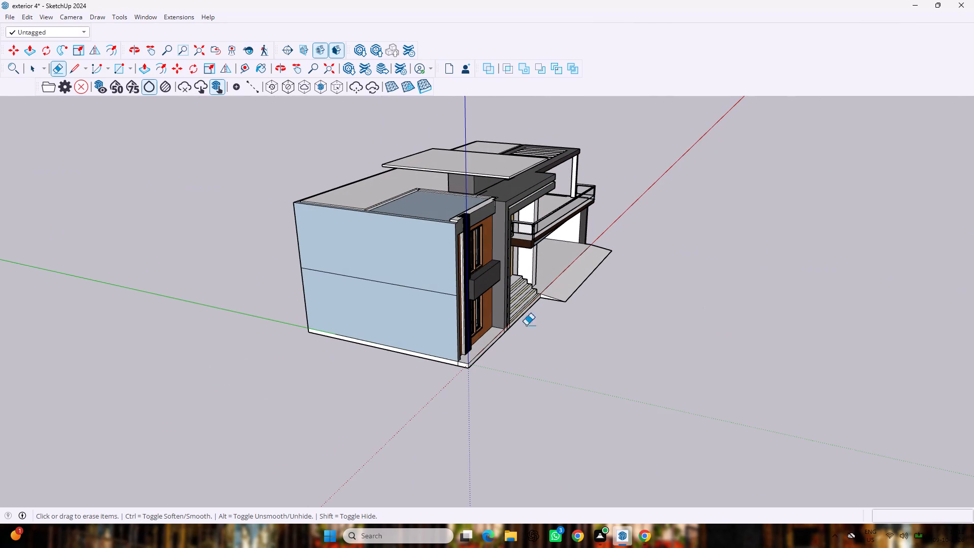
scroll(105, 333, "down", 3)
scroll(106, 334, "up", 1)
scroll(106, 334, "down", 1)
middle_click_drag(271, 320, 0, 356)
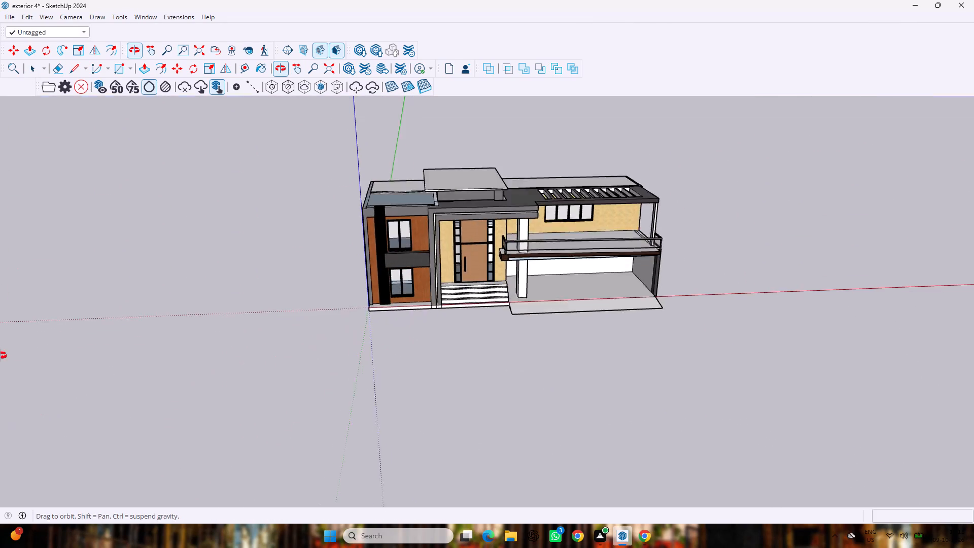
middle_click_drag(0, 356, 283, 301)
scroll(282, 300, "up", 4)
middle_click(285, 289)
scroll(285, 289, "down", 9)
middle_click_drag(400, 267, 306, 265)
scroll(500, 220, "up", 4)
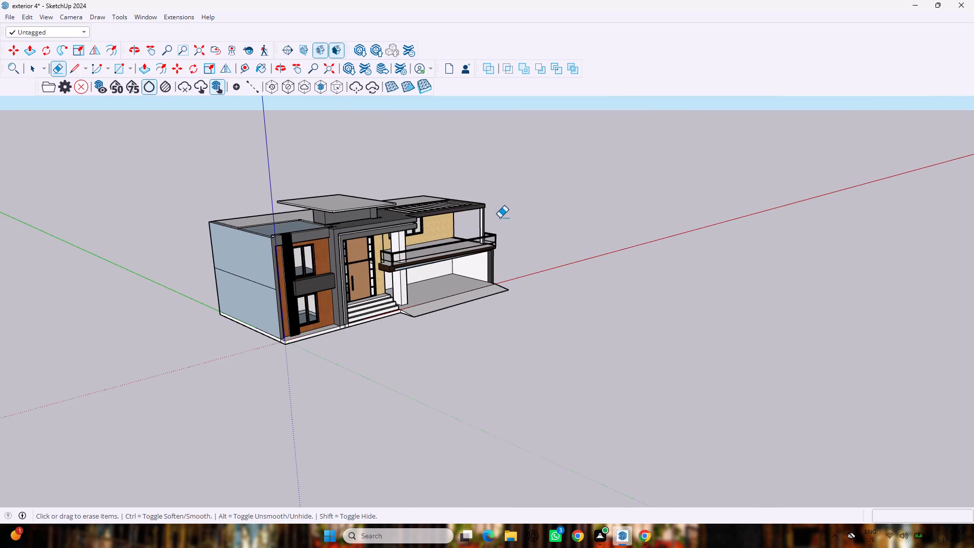
Collapse the Materials and Scenes sections of the Default Tray and close the tray.
key("b")
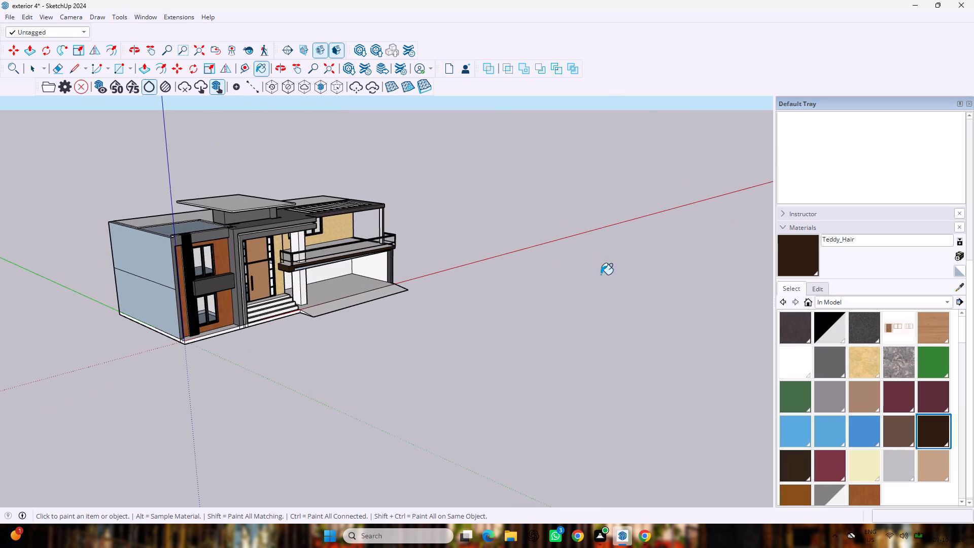
left_click(782, 229)
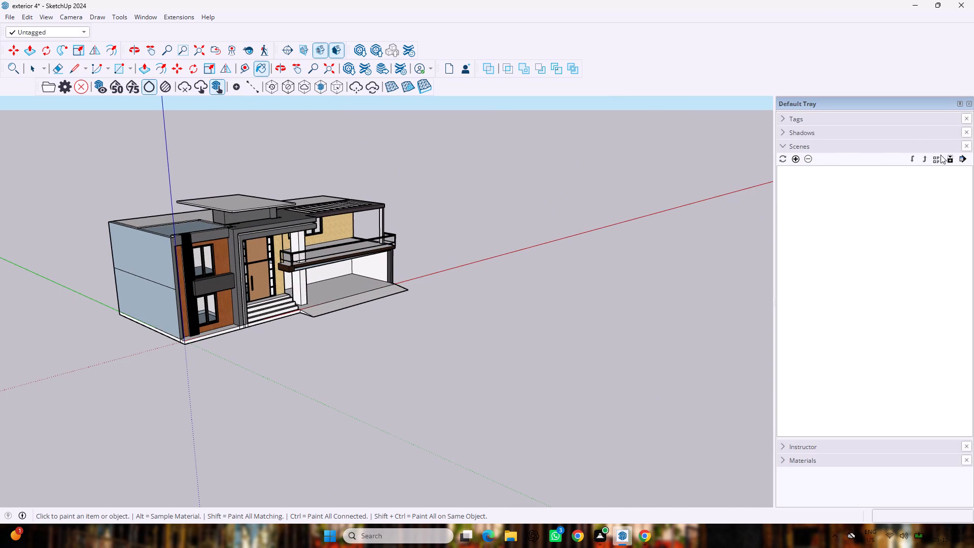
double_click(922, 145)
left_click(786, 147)
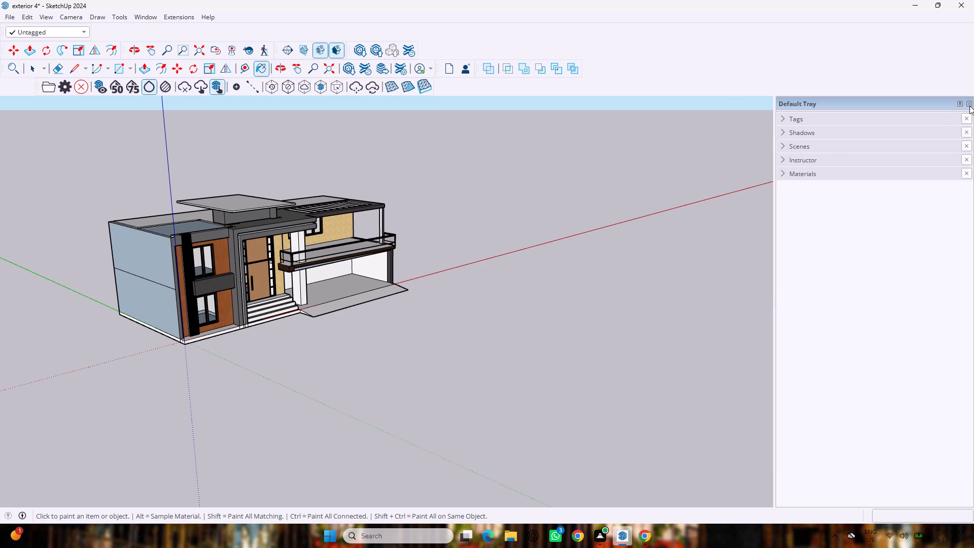
left_click(973, 102)
left_click(970, 102)
Examine the front facade and the side wall from above with the Default Tray closed.
scroll(745, 130, "down", 3)
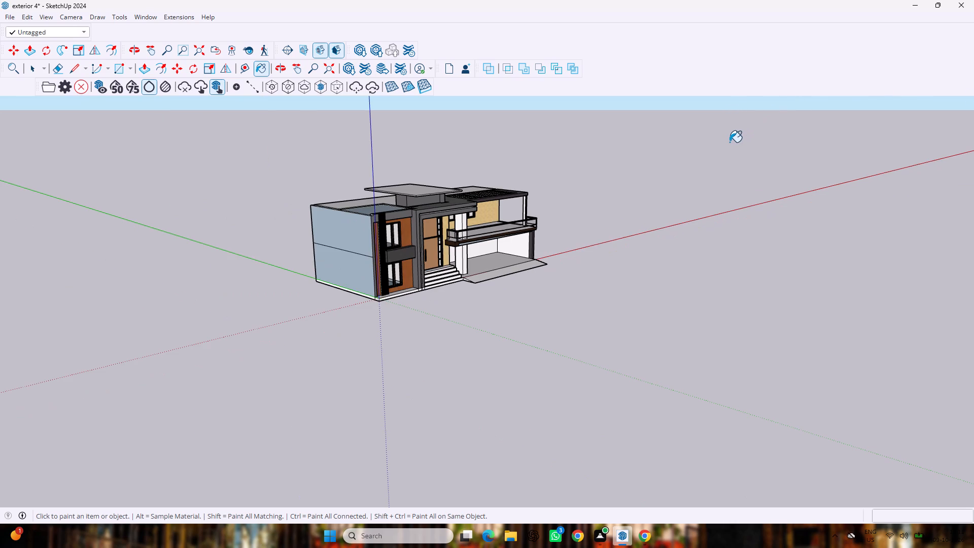
key("space")
scroll(711, 164, "down", 5)
middle_click_drag(692, 209, 692, 212)
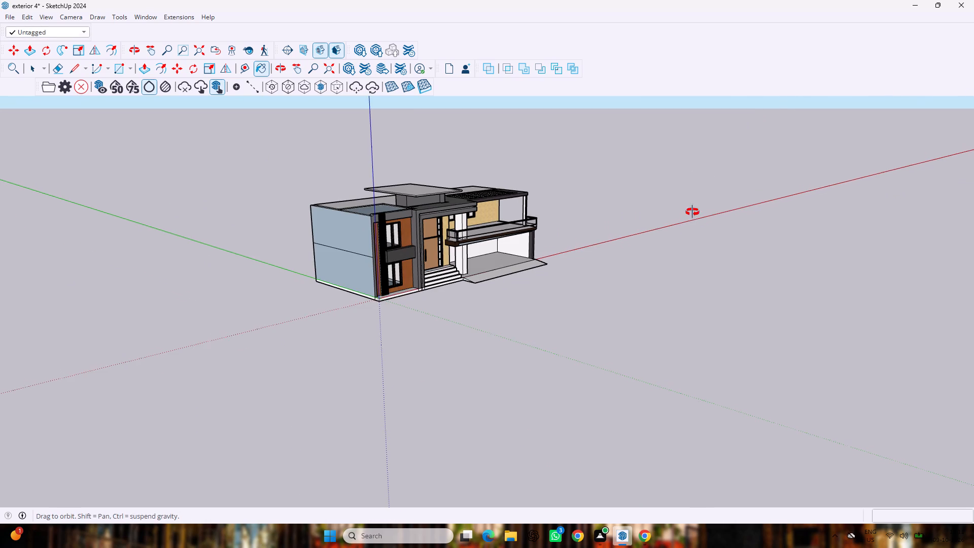
middle_click_drag(692, 212, 510, 220)
scroll(442, 178, "up", 3)
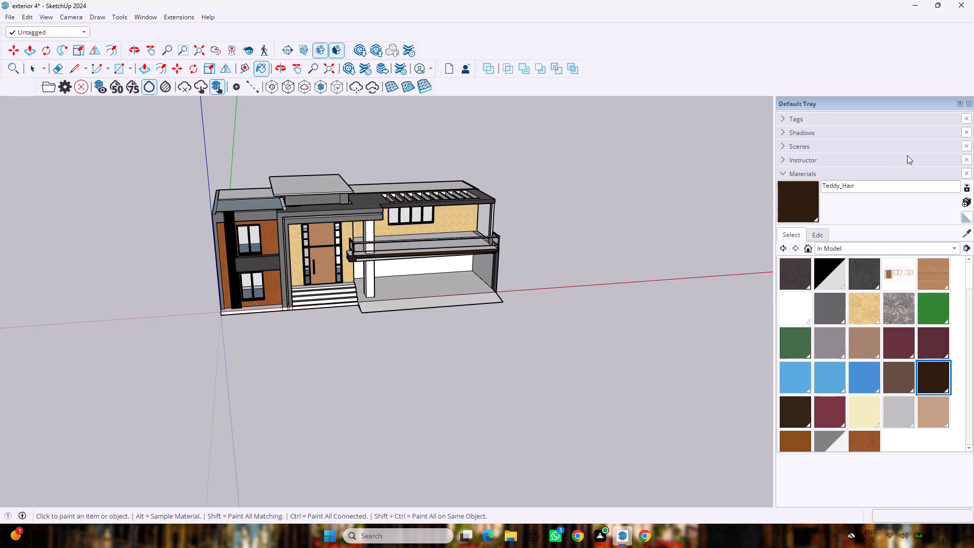
key("space")
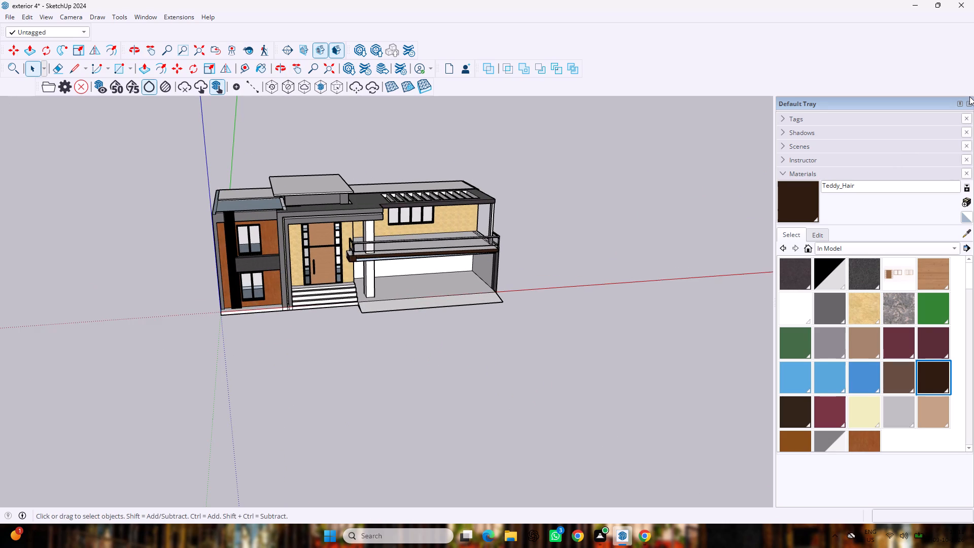
left_click(969, 98)
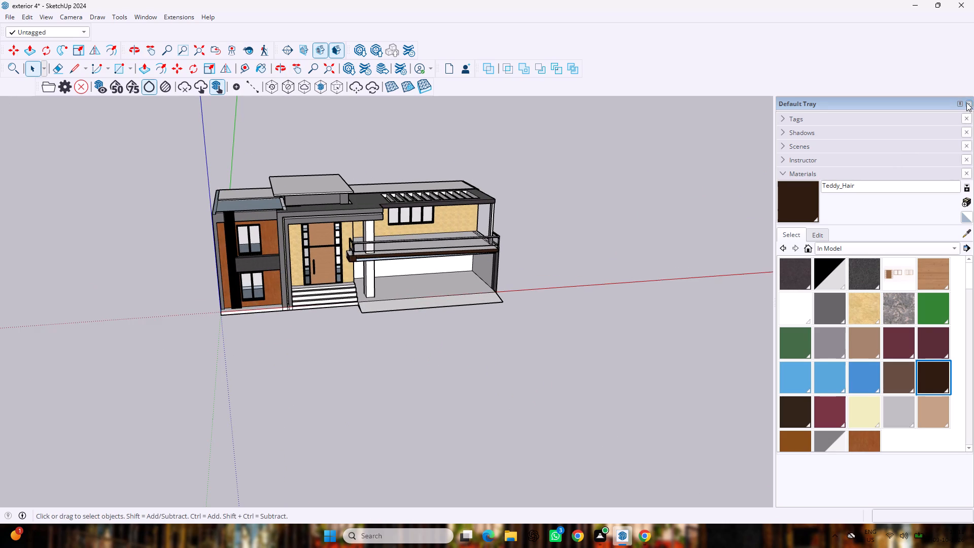
left_click(966, 102)
middle_click_drag(531, 224, 625, 222)
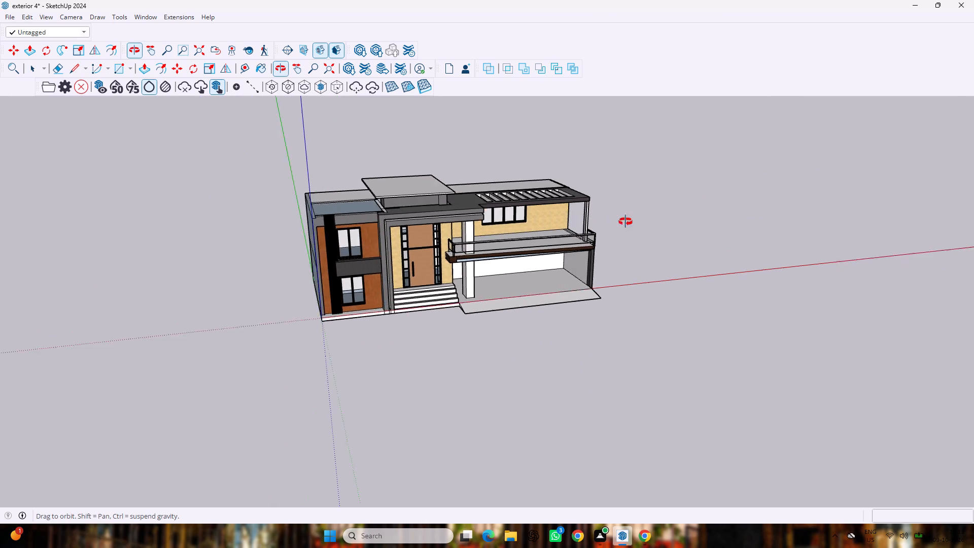
middle_click_drag(625, 222, 731, 234)
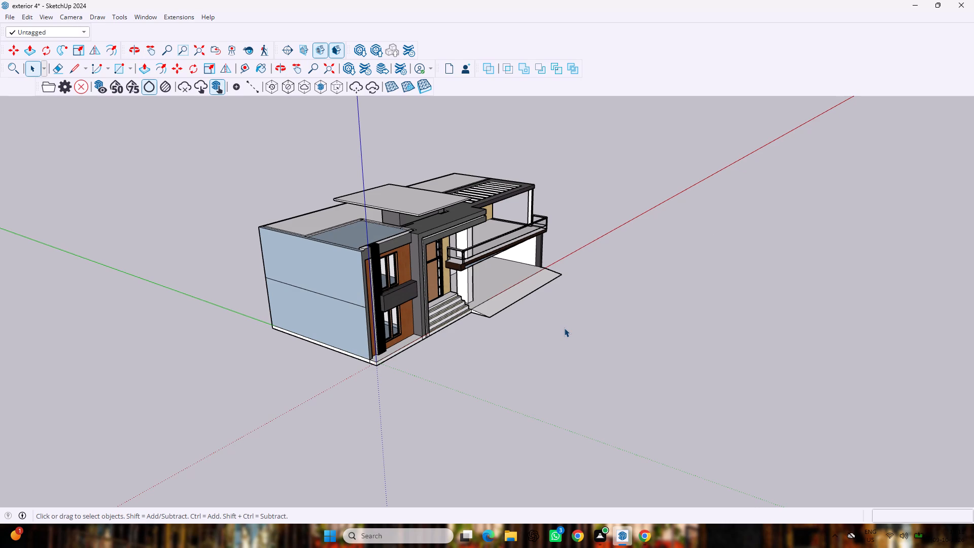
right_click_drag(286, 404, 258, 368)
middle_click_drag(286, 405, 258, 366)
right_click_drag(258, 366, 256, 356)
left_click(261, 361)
Review the wood-clad wall's slatted strip, the entrance and the balcony from the front, from above and from the corner.
middle_click_drag(428, 382, 244, 363)
scroll(365, 254, "up", 5)
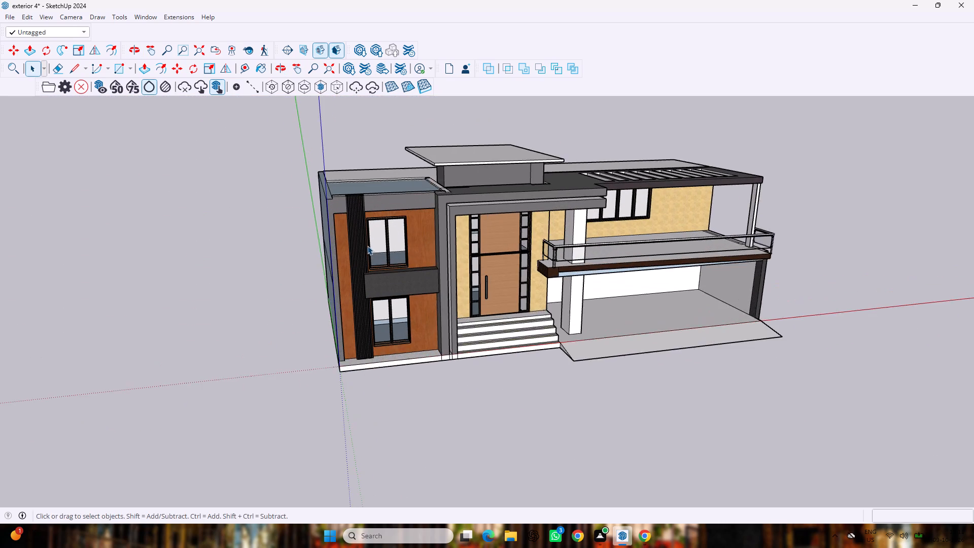
scroll(368, 244, "up", 1)
left_click(368, 243)
left_click(823, 508)
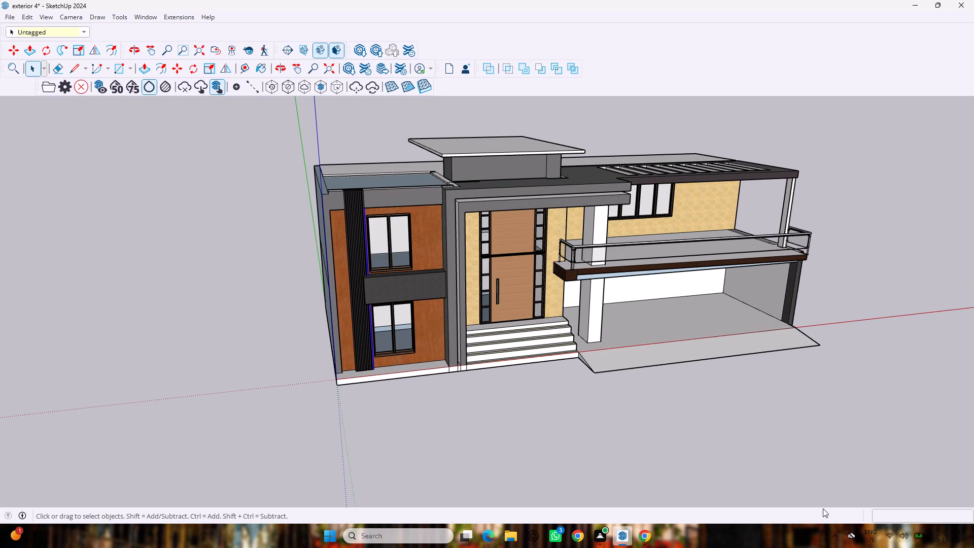
left_click(704, 383)
scroll(704, 384, "down", 5)
middle_click_drag(700, 383, 652, 296)
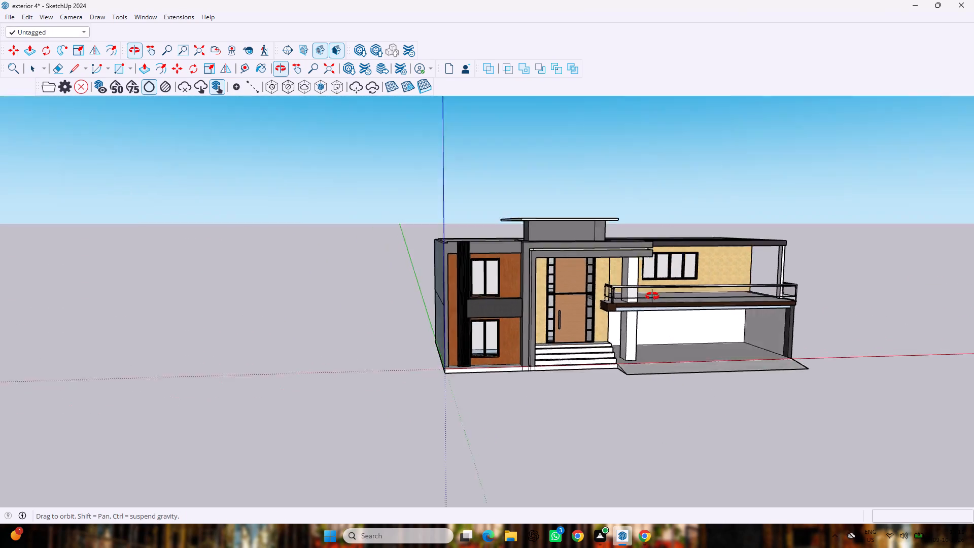
middle_click_drag(652, 296, 550, 365)
middle_click_drag(553, 366, 558, 369)
scroll(554, 367, "down", 2)
middle_click_drag(563, 368, 670, 398)
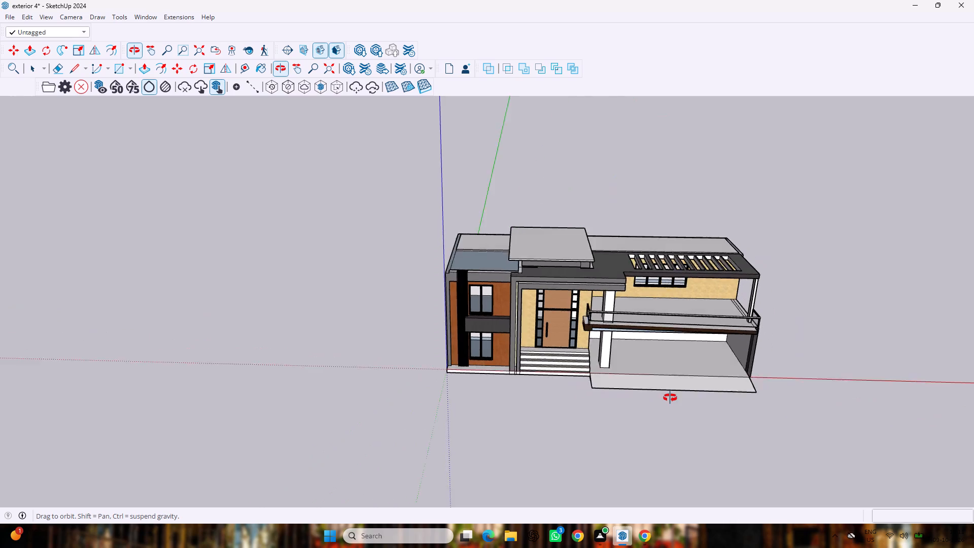
middle_click_drag(670, 398, 673, 397)
scroll(673, 392, "up", 1)
middle_click_drag(673, 392, 678, 336)
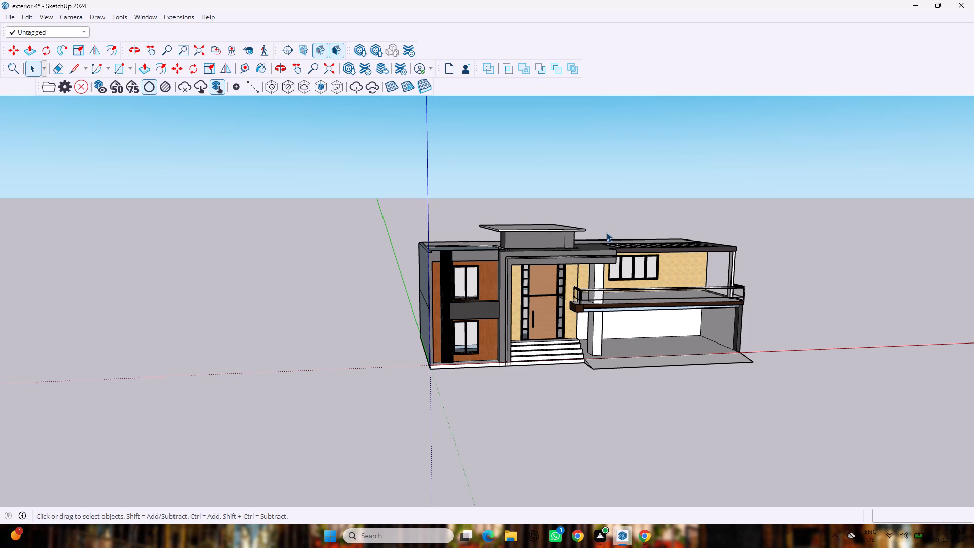
middle_click_drag(612, 351, 751, 393)
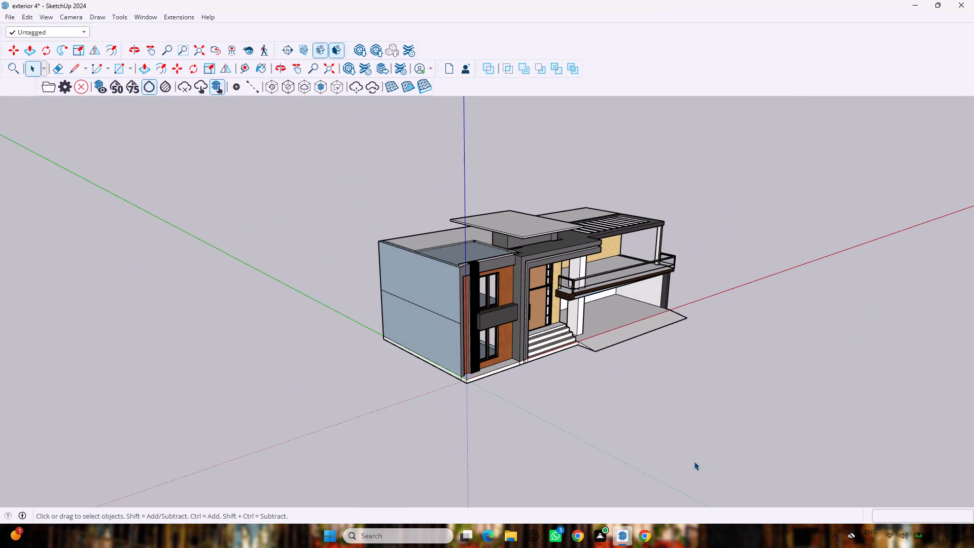
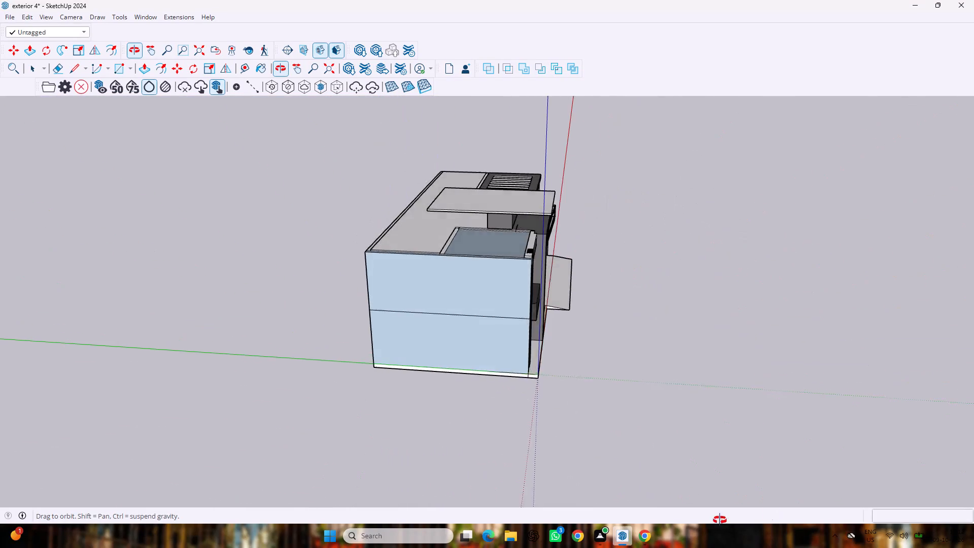
Examine the house from the blue side wall around to the front corner, taking in the entrance, stairs and balcony.
scroll(525, 393, "up", 1)
middle_click_drag(525, 393, 616, 496)
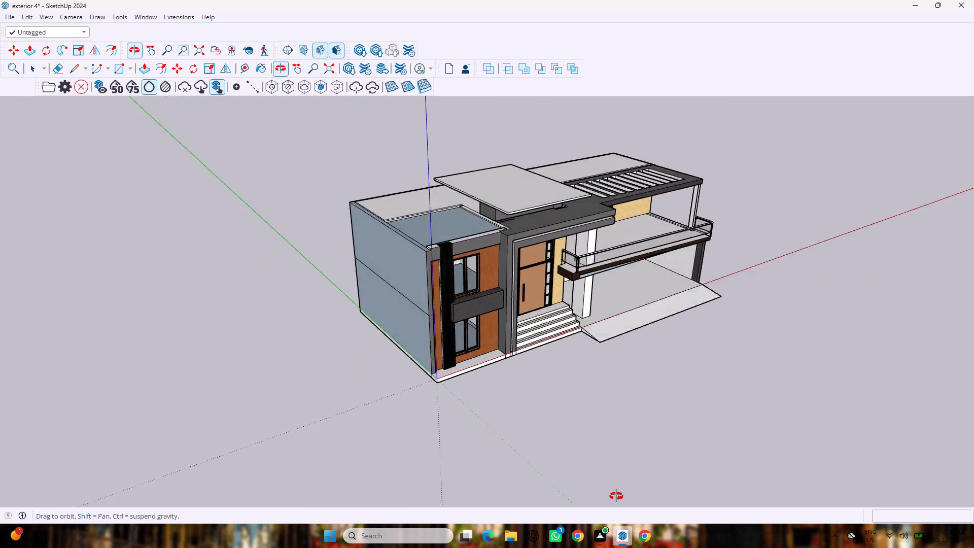
middle_click_drag(616, 496, 615, 389)
scroll(585, 275, "up", 1)
middle_click_drag(585, 276, 514, 345)
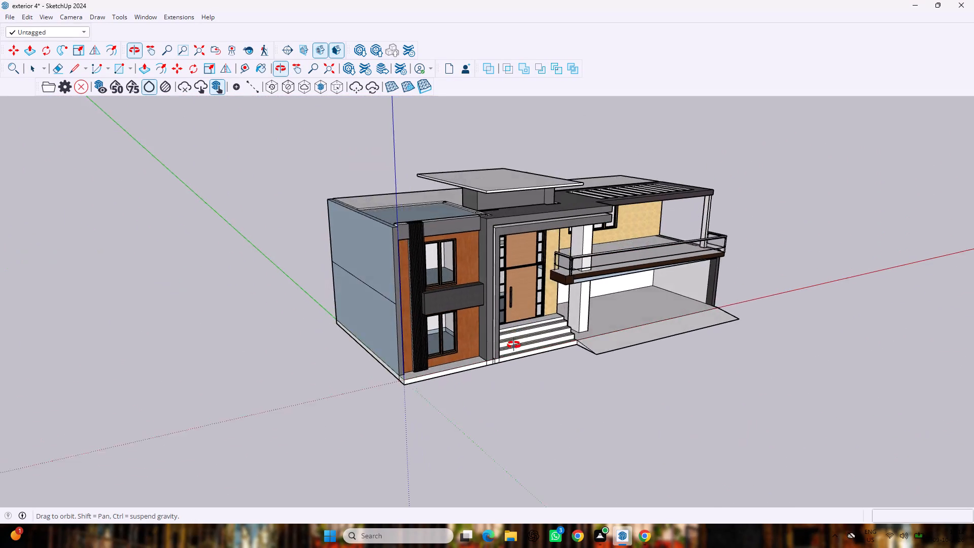
middle_click_drag(514, 345, 540, 359)
middle_click_drag(562, 340, 590, 326)
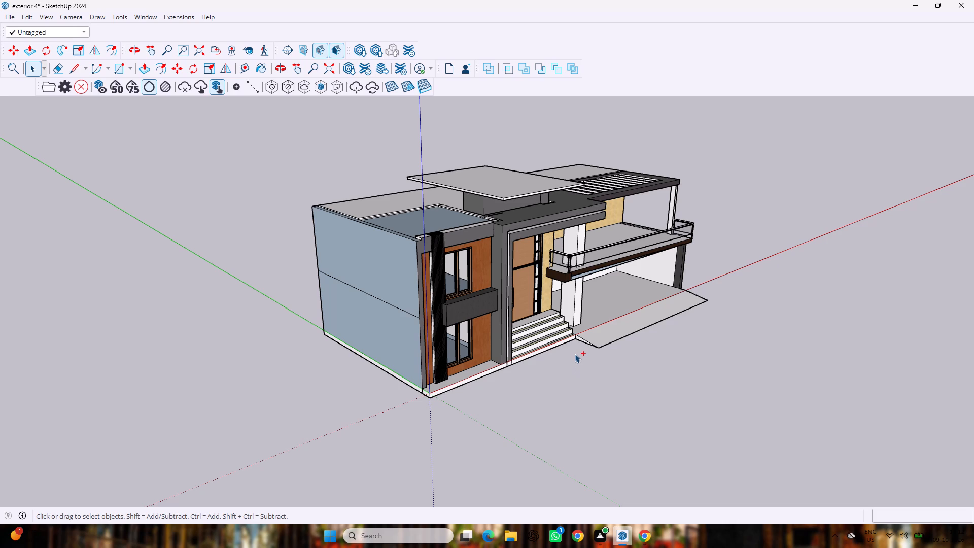
Save the exterior 4 model.
key("ctrl+s")
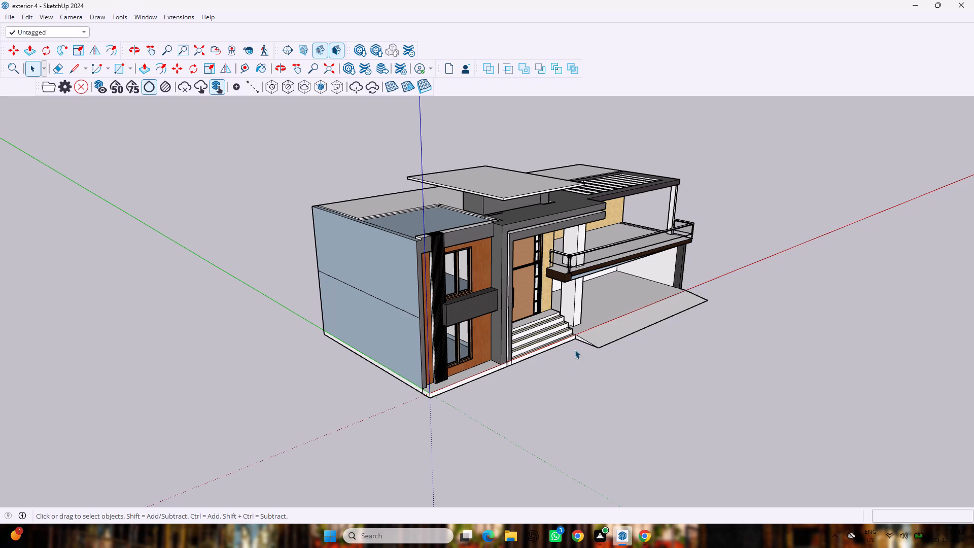
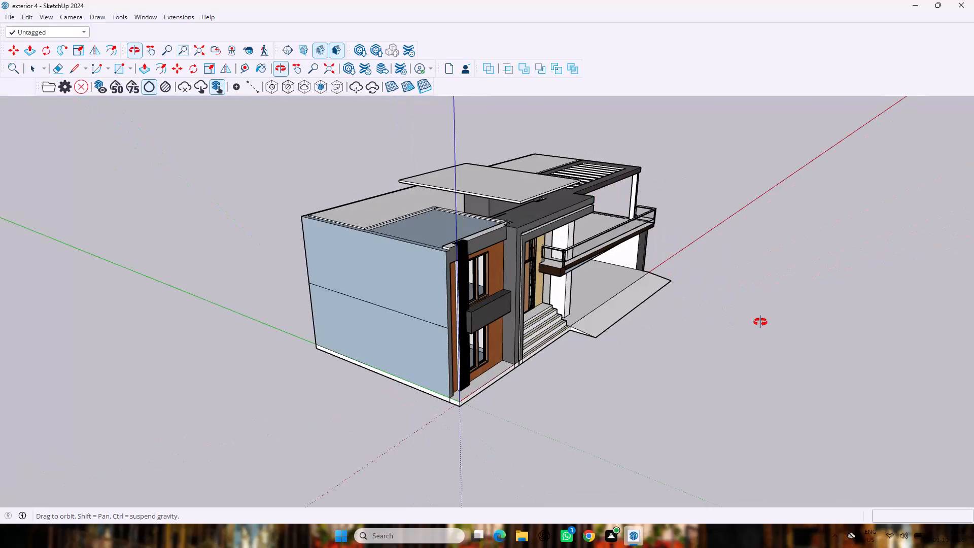
Examine the textured house from its front corner, covering the window wall, entrance stairs, balcony, carport and roof slabs.
scroll(710, 322, "up", 3)
middle_click_drag(578, 317, 547, 270)
scroll(572, 307, "up", 1)
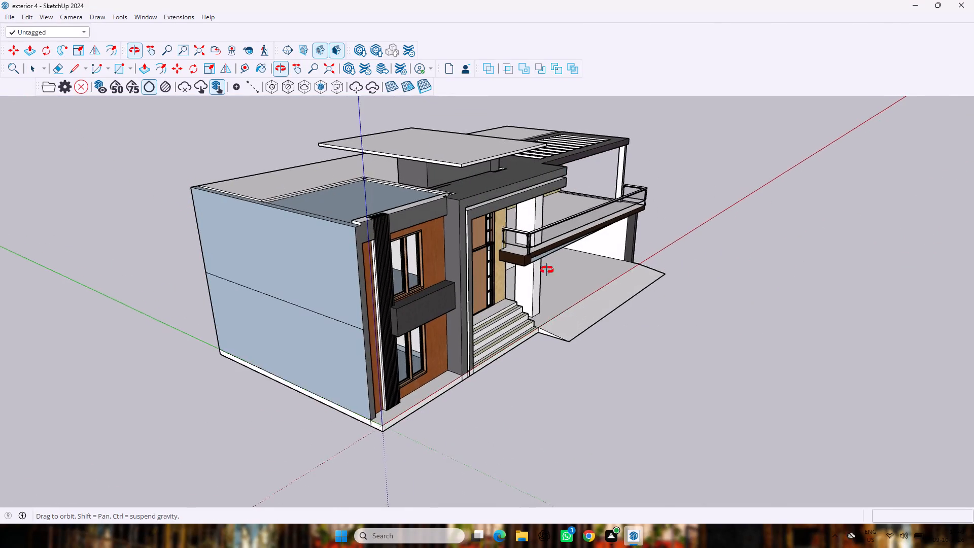
middle_click_drag(547, 270, 509, 304)
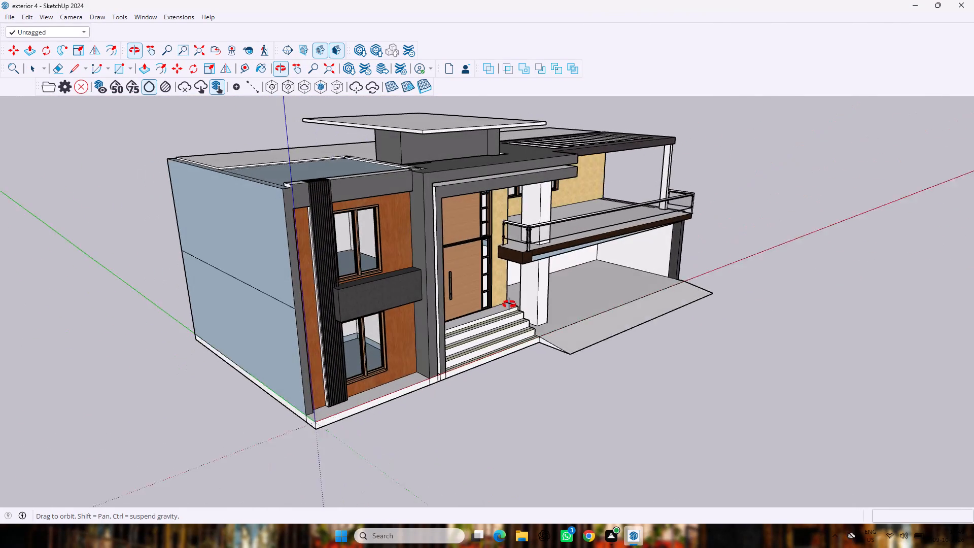
middle_click_drag(509, 304, 509, 304)
scroll(499, 288, "up", 2)
scroll(498, 285, "down", 6)
scroll(497, 281, "up", 1)
middle_click_drag(497, 281, 497, 280)
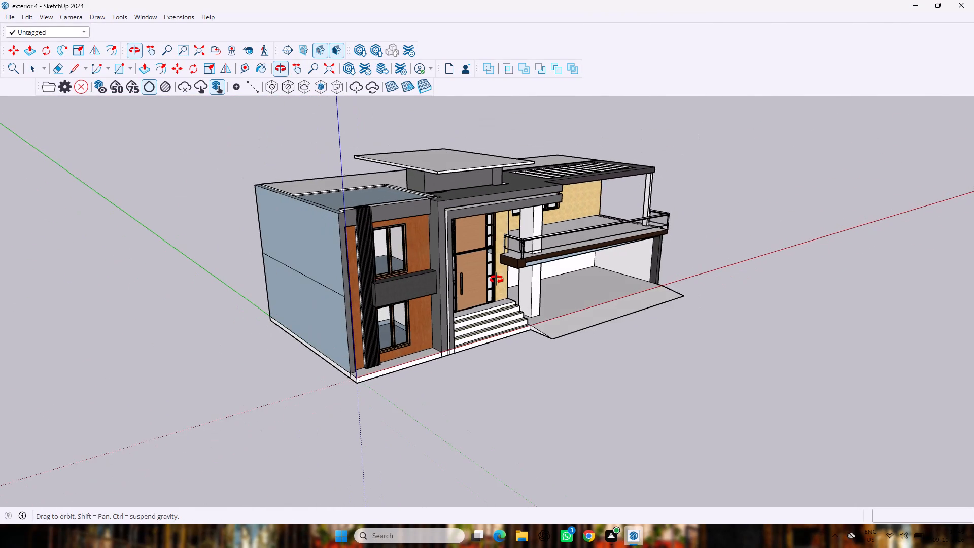
middle_click_drag(497, 280, 498, 276)
scroll(498, 278, "up", 1)
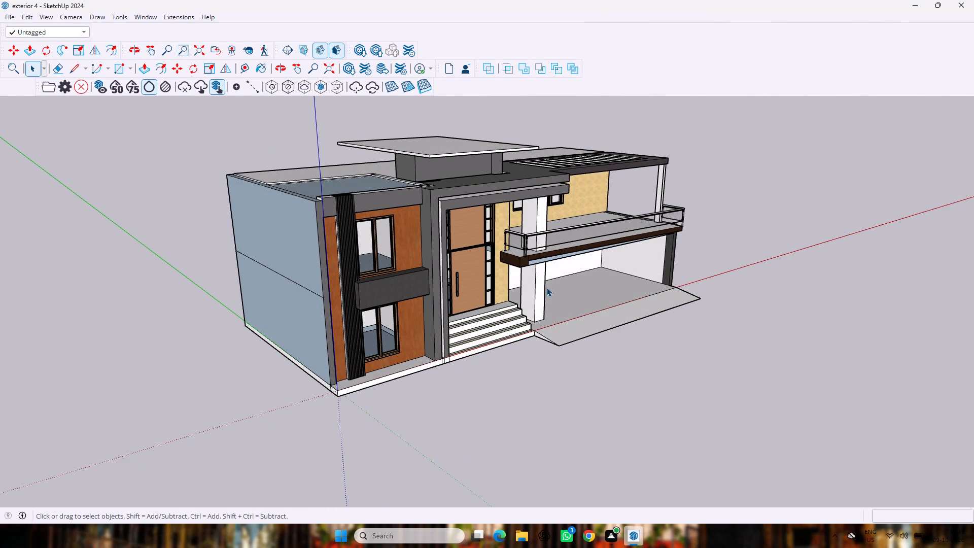
middle_click_drag(546, 287, 558, 298)
scroll(558, 298, "up", 1)
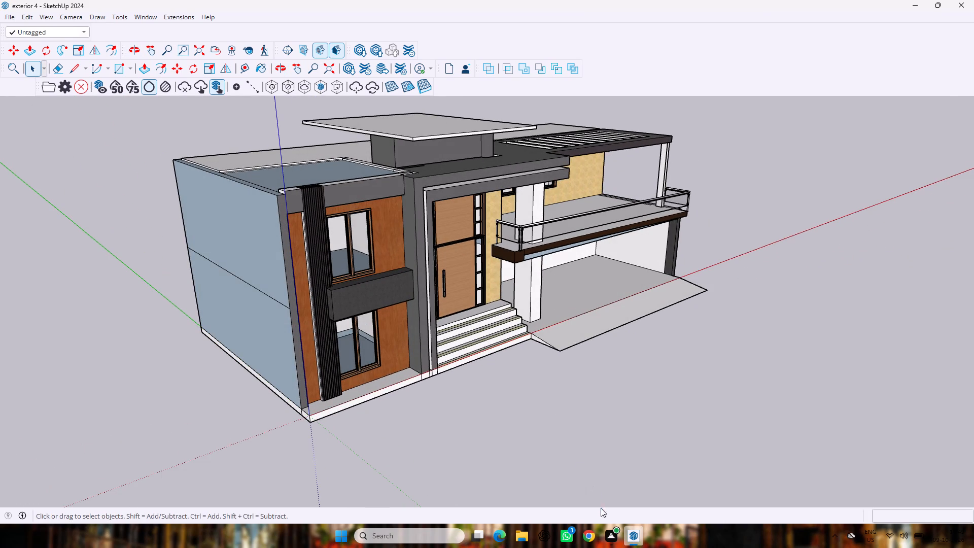